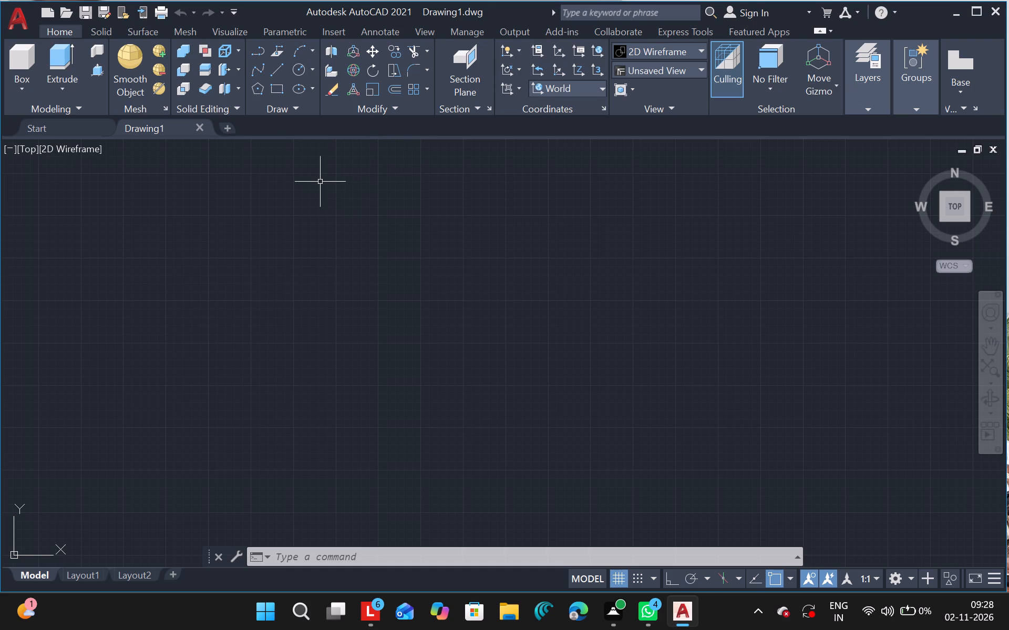
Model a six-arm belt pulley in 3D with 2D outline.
Draw a circle of radius about 912 and a concentric one inside it of radius about 768.
left_click(297, 71)
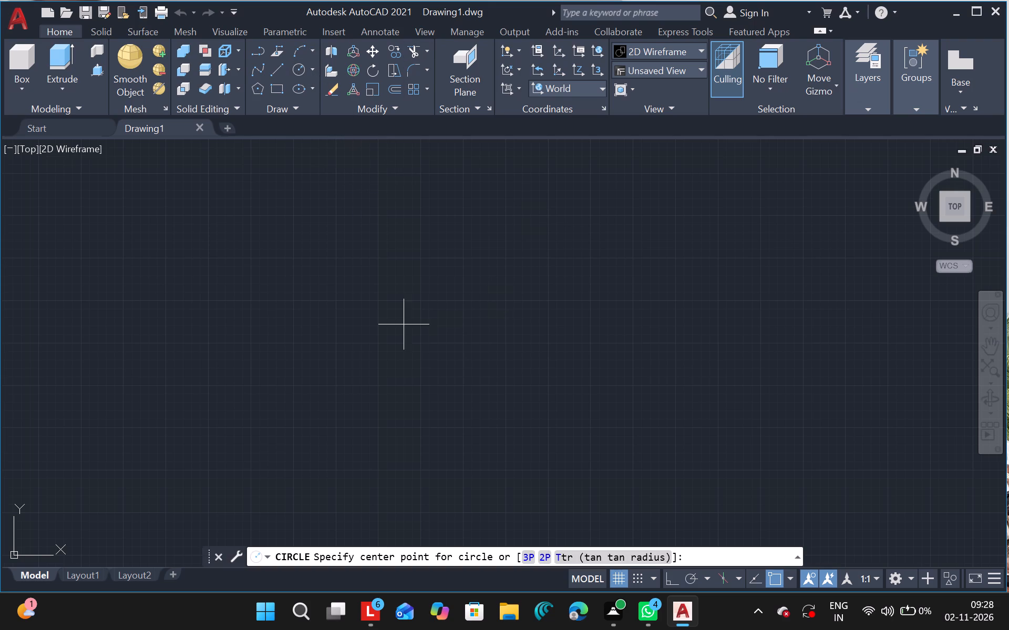
left_click_drag(435, 331, 461, 484)
left_click(461, 484)
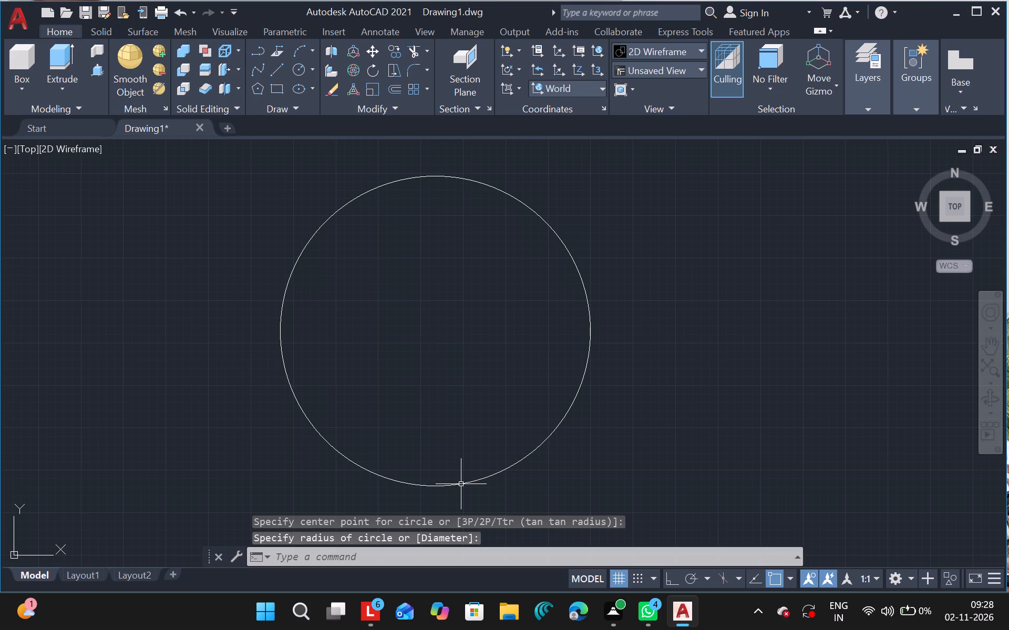
left_click(298, 72)
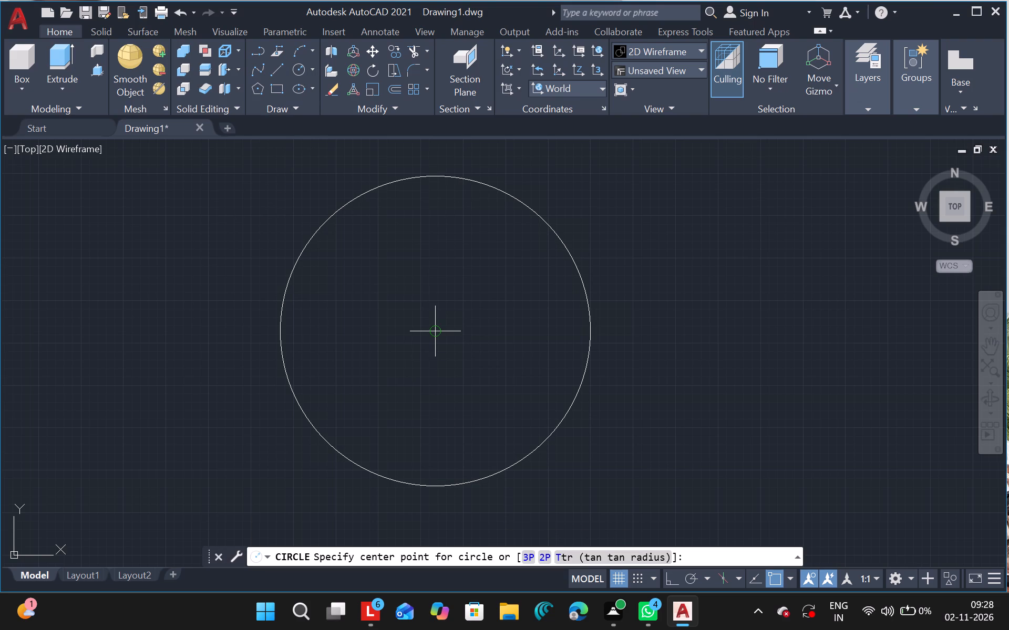
left_click_drag(438, 329, 462, 436)
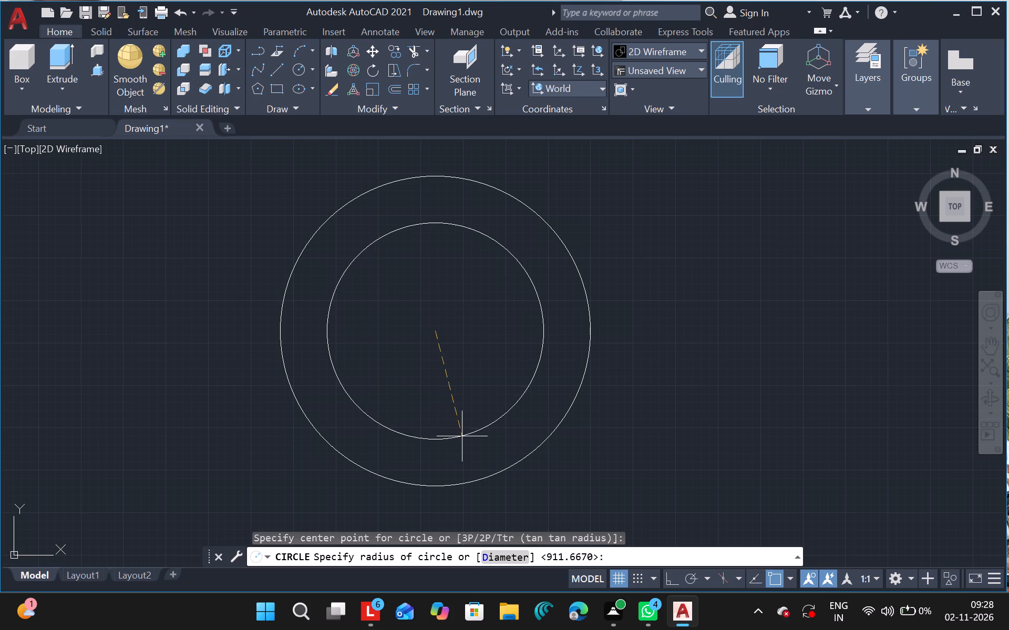
left_click_drag(462, 436, 465, 443)
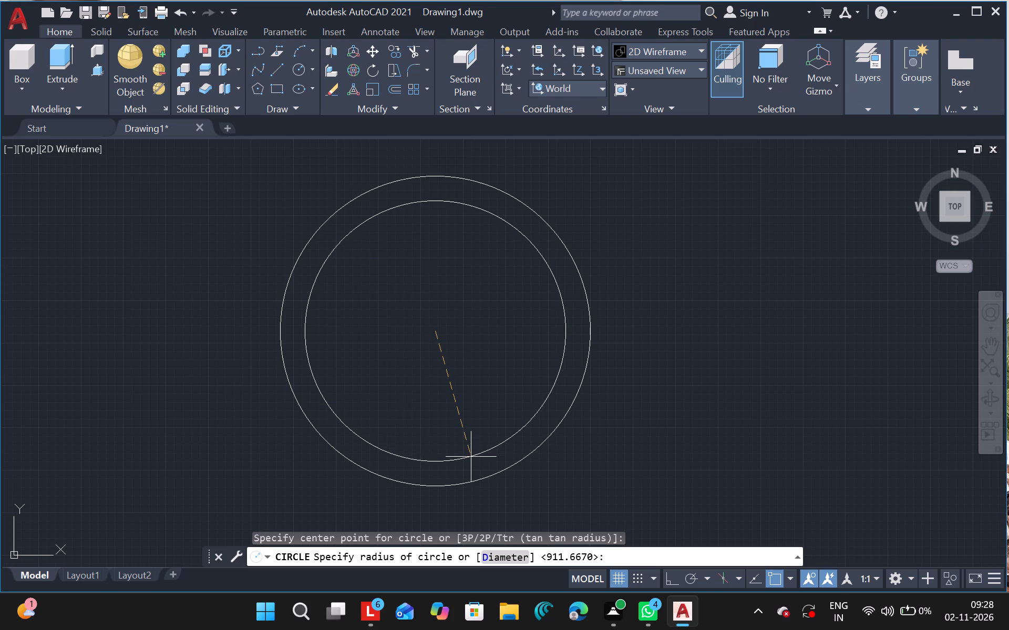
left_click(471, 457)
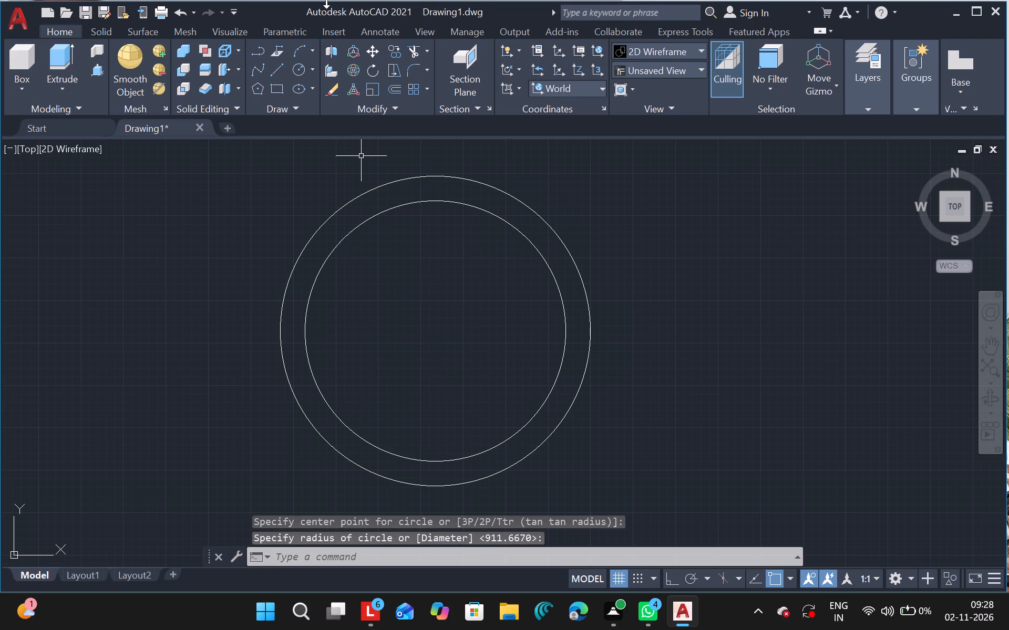
Draw a small concentric circle of radius about 269 at the common centre, plus a slightly larger one just around it.
left_click(298, 72)
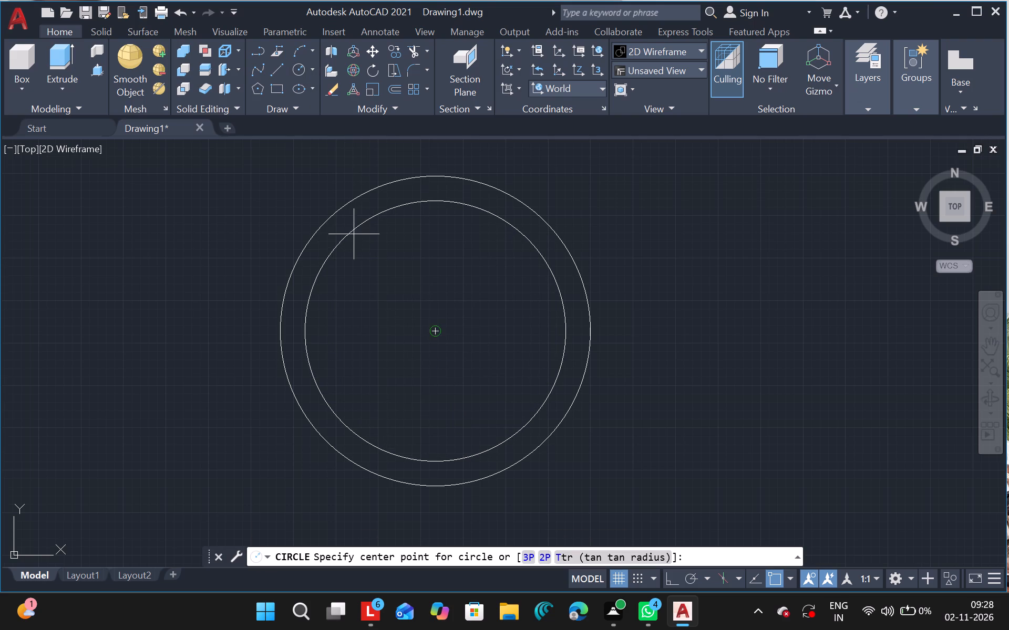
left_click_drag(435, 330, 437, 377)
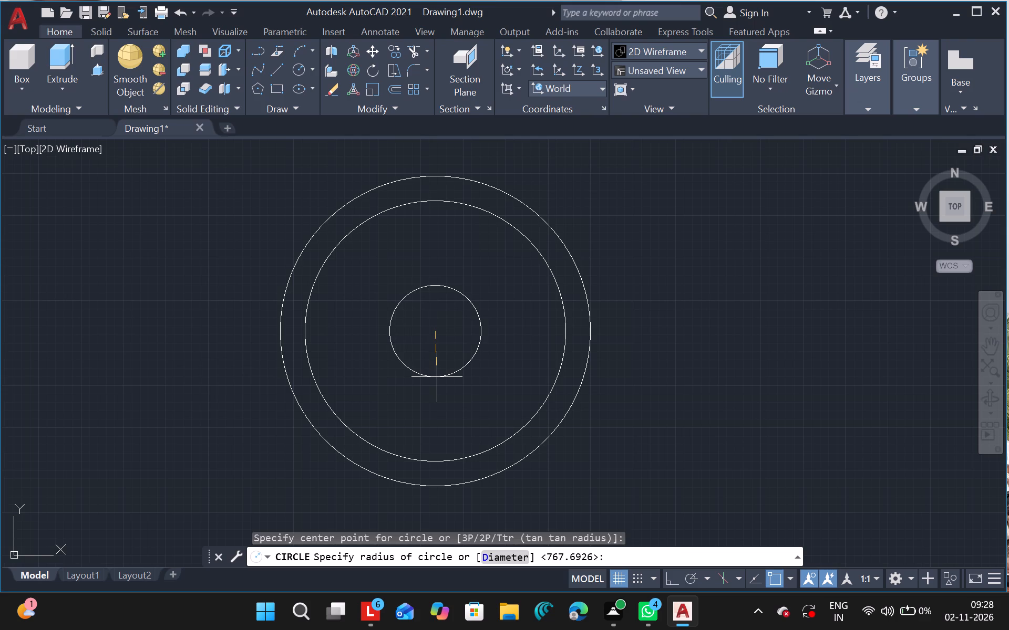
left_click_drag(437, 377, 437, 377)
left_click(437, 377)
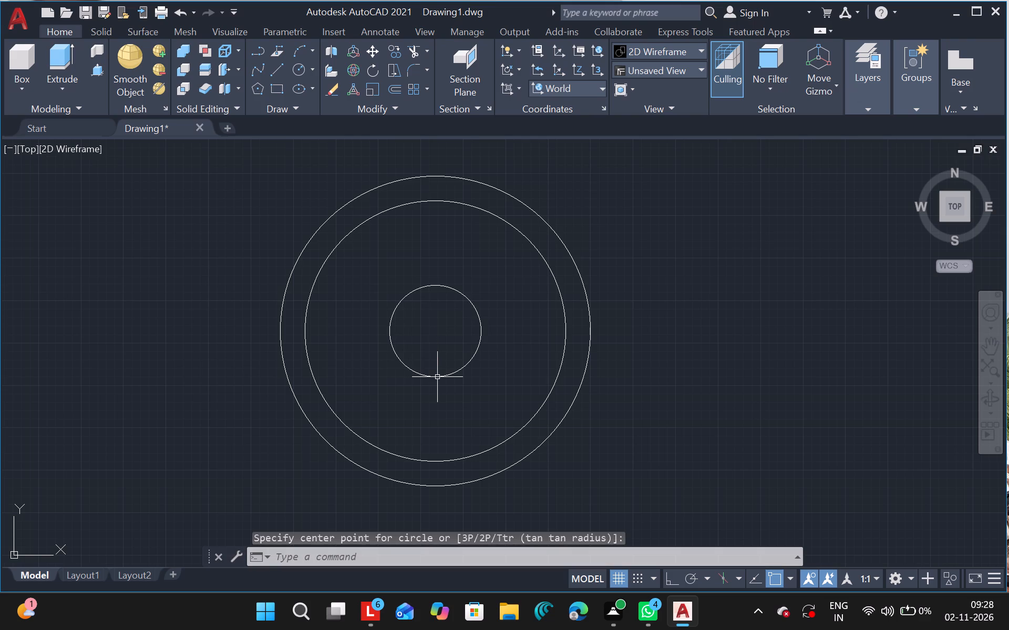
left_click(299, 66)
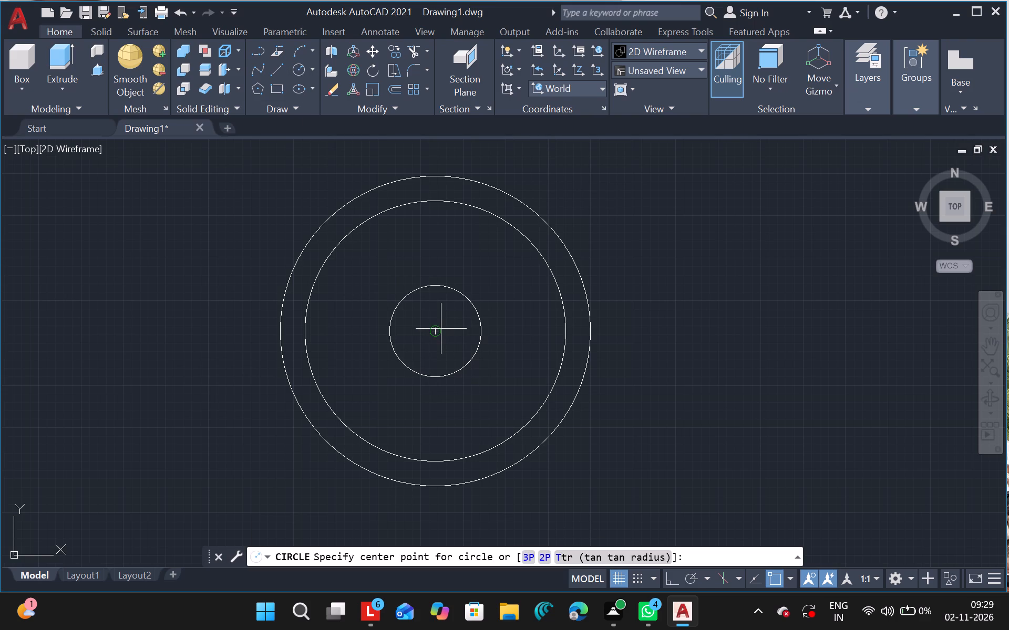
left_click_drag(437, 329, 448, 387)
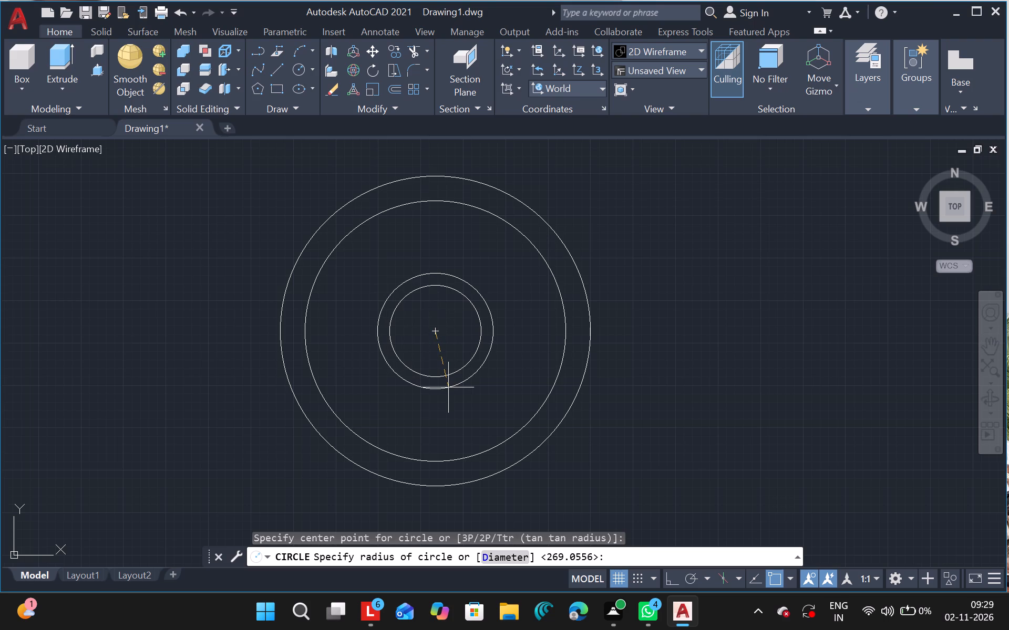
left_click_drag(448, 387, 448, 388)
left_click(448, 388)
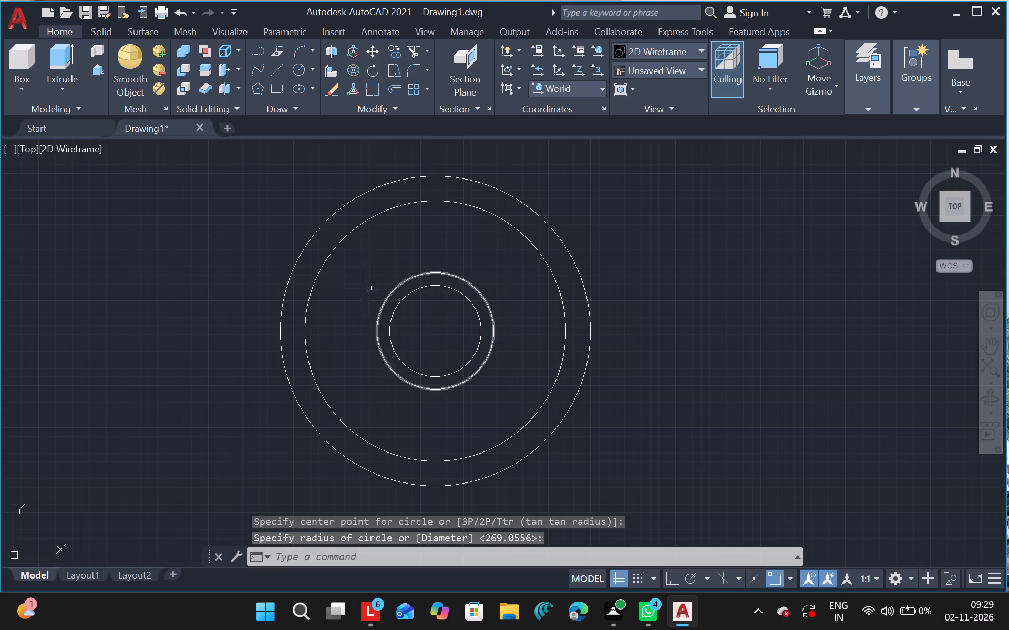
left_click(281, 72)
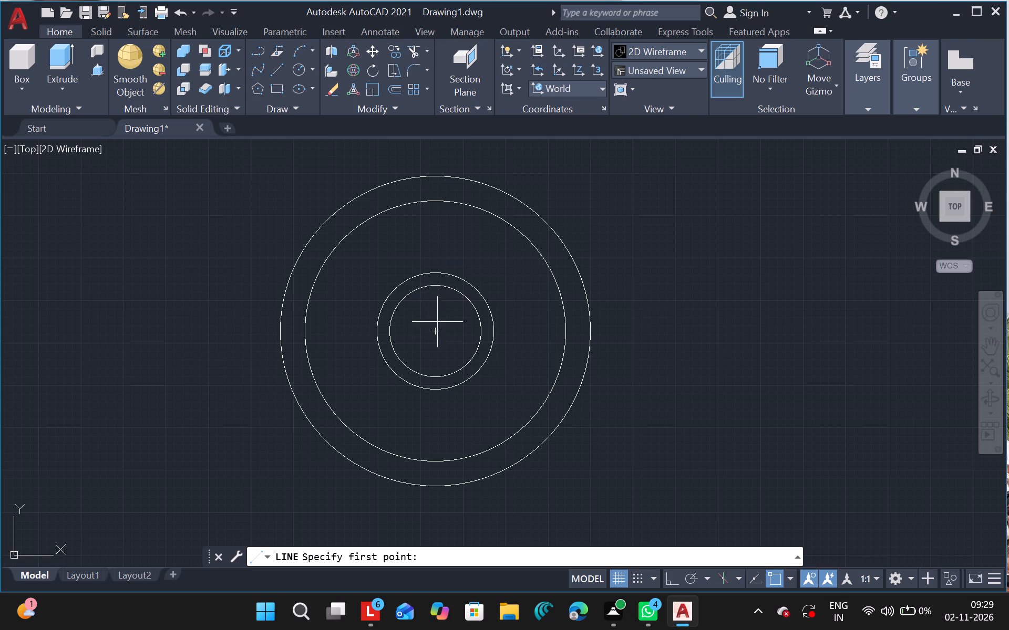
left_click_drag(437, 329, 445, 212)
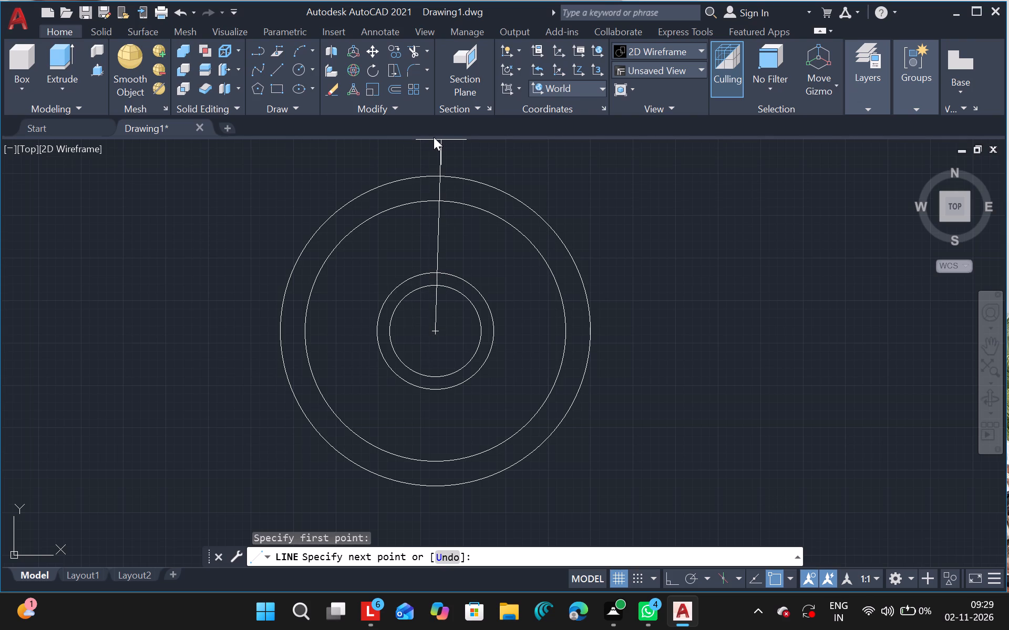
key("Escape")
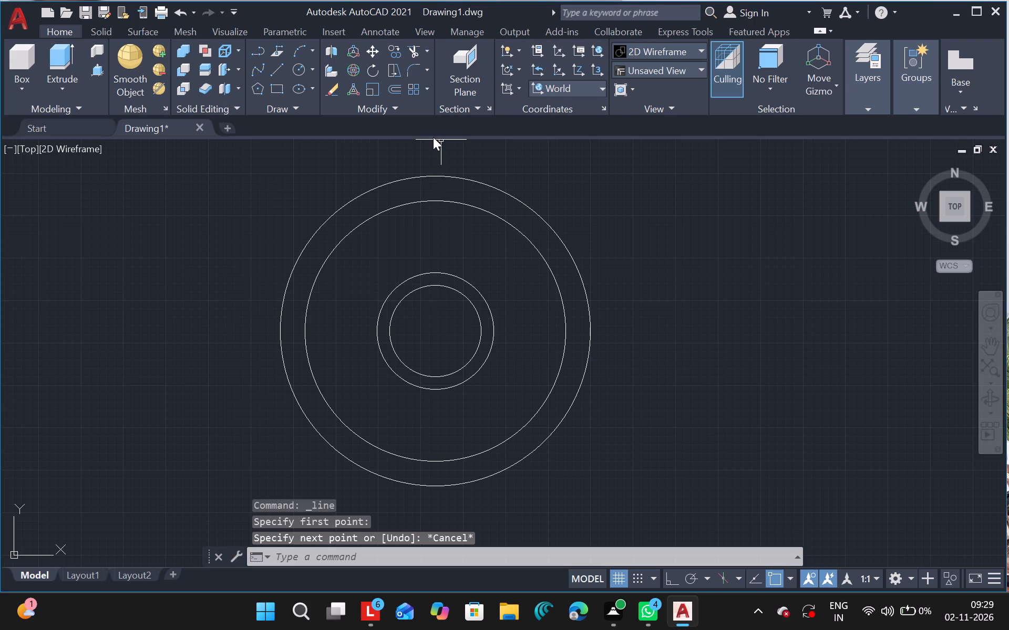
Draw a vertical line from the circles' common centre upward, ending well beyond the outermost circle.
left_click(995, 349)
left_click_drag(424, 331, 471, 368)
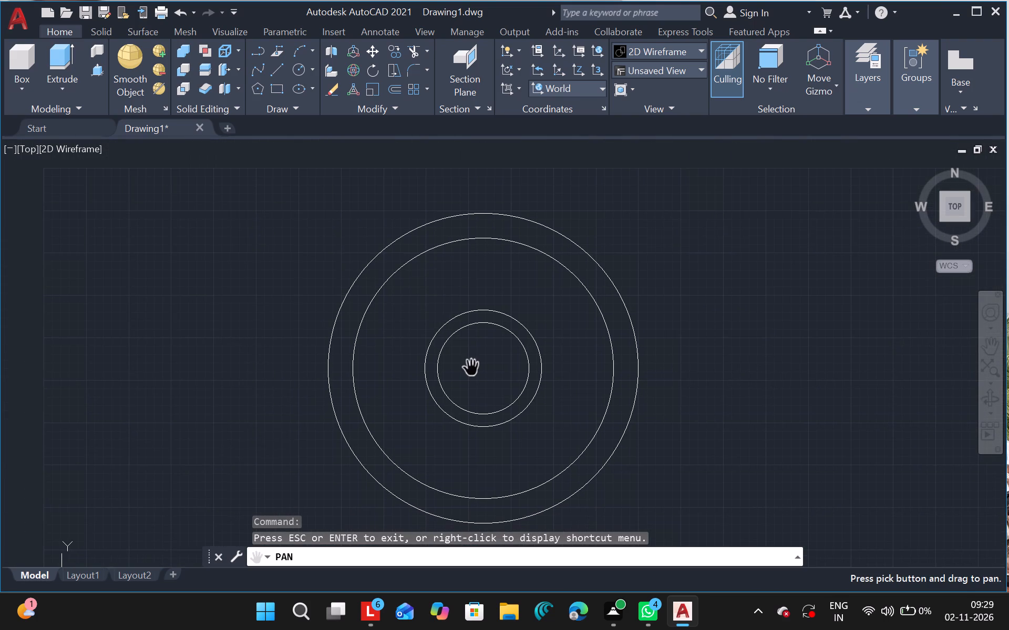
scroll(471, 368, "down", 1, "ctrl")
key("Escape")
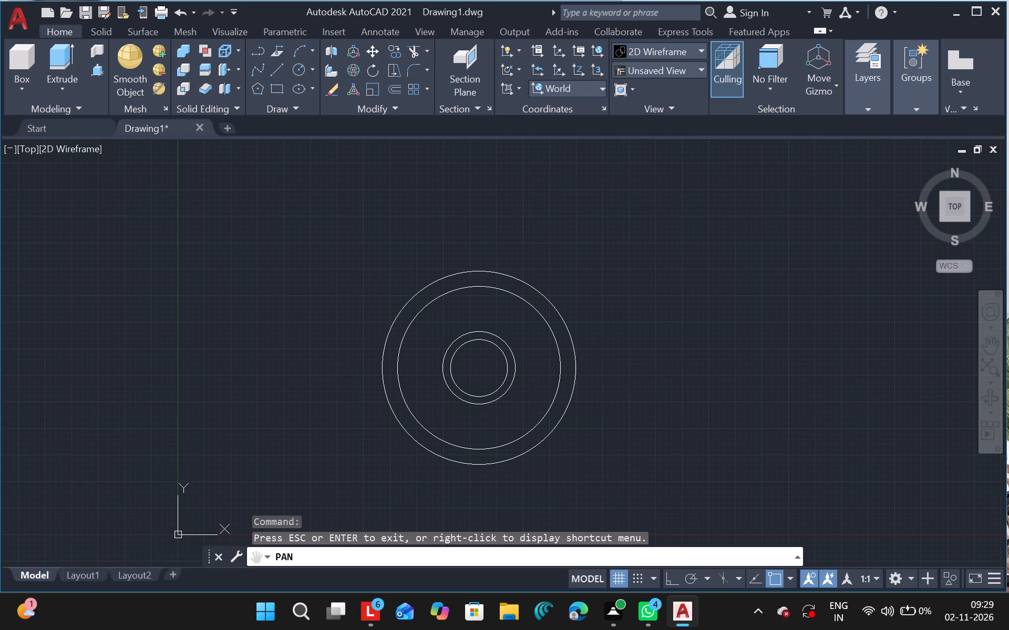
left_click(279, 71)
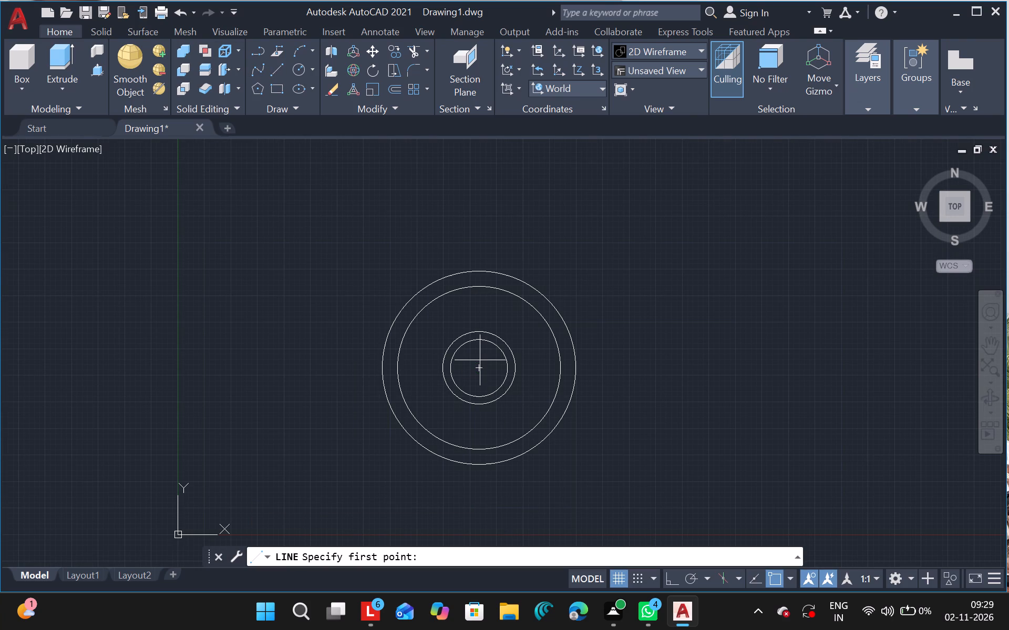
left_click_drag(478, 367, 452, 167)
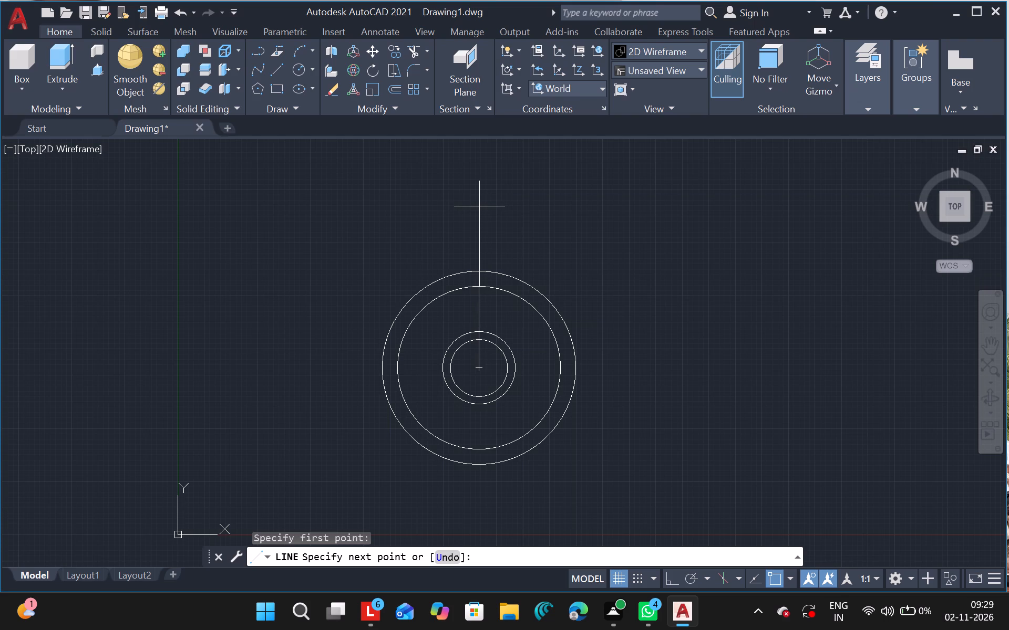
left_click(479, 206)
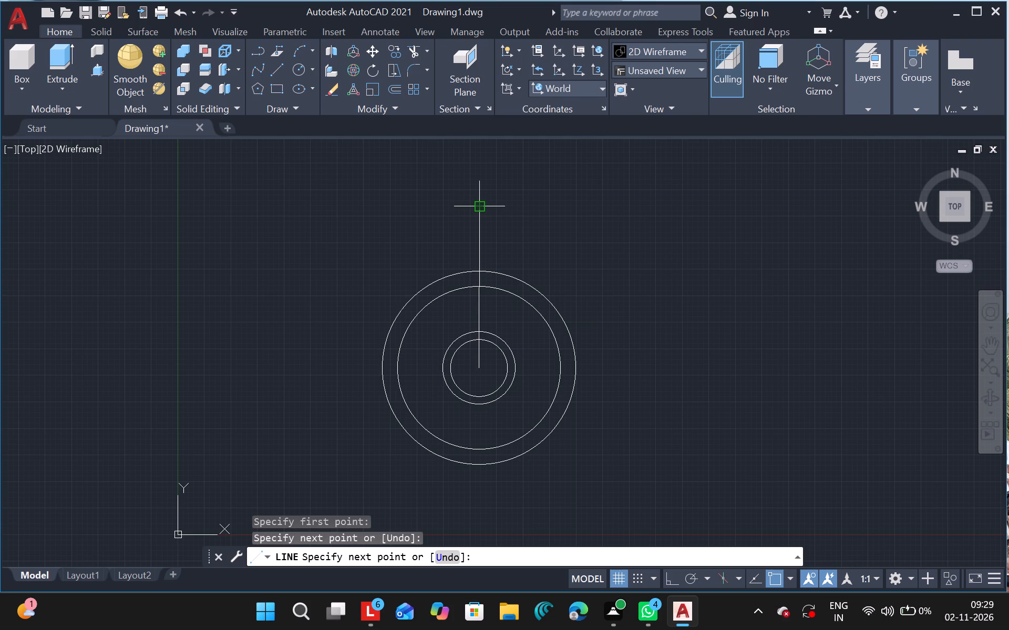
key("Escape")
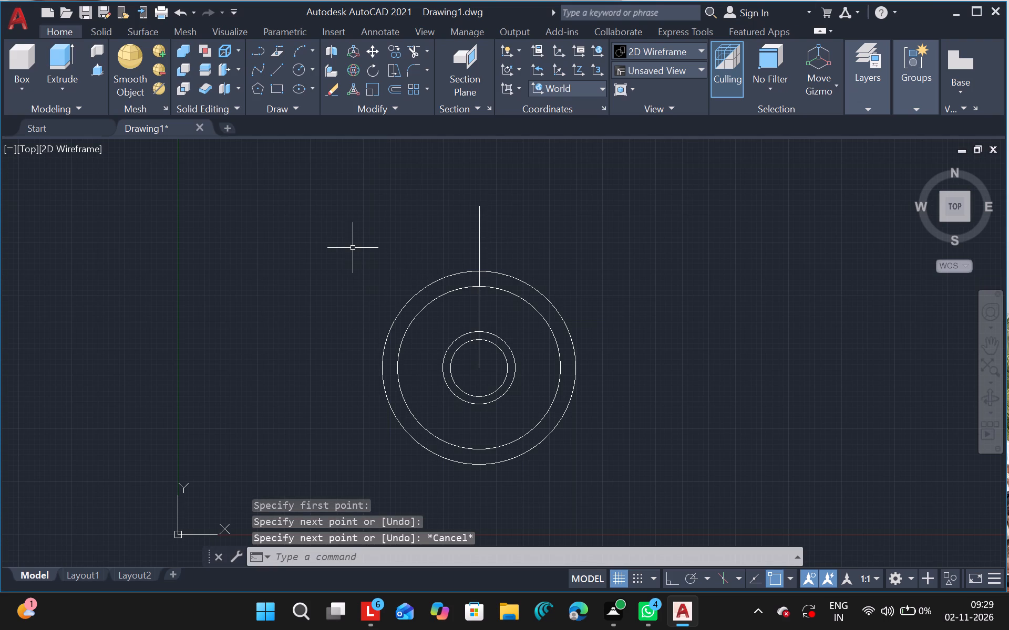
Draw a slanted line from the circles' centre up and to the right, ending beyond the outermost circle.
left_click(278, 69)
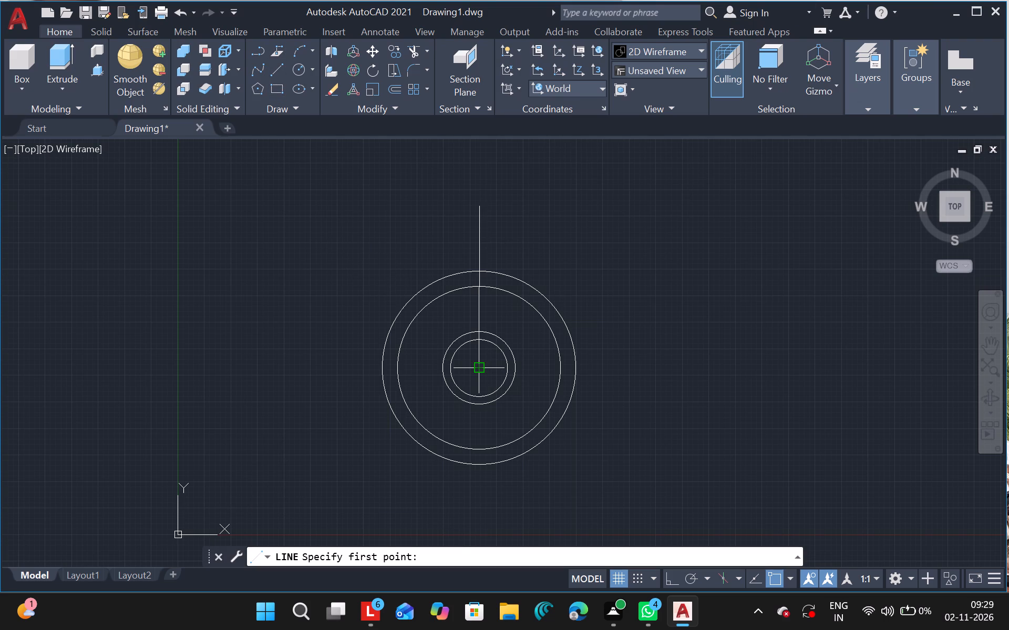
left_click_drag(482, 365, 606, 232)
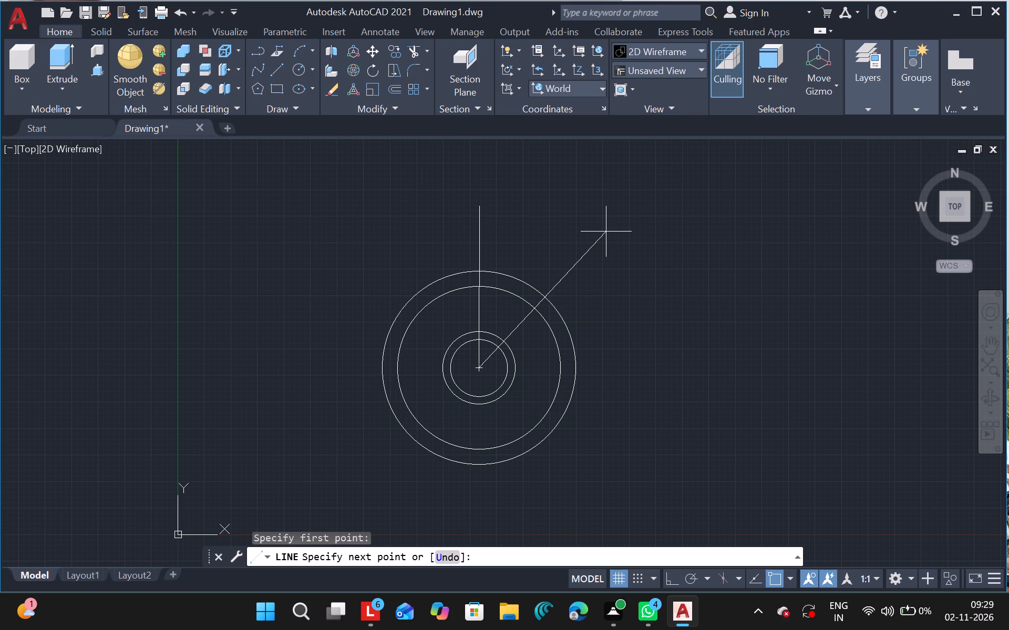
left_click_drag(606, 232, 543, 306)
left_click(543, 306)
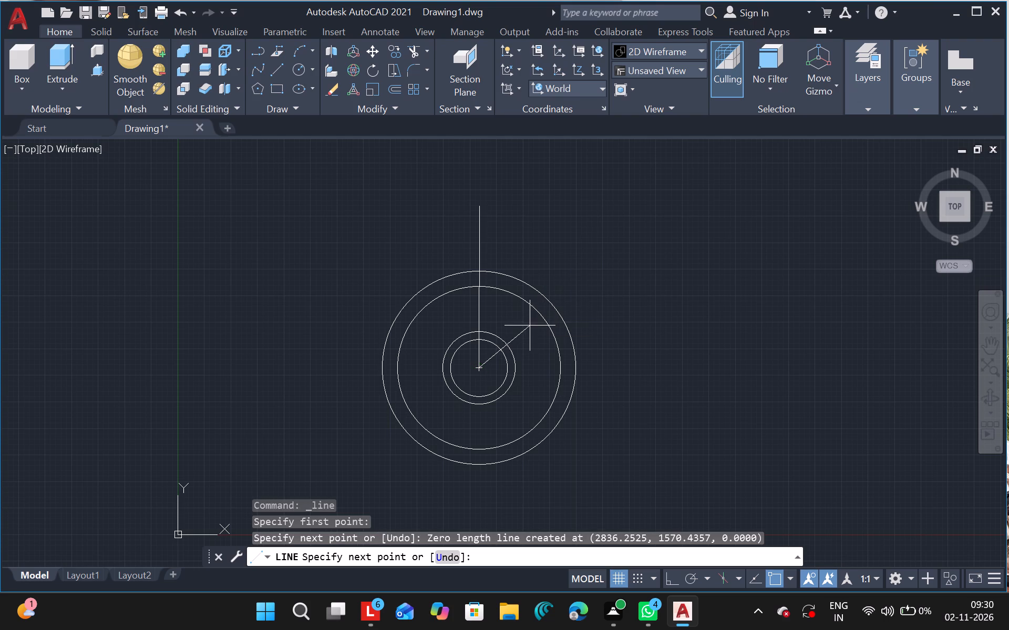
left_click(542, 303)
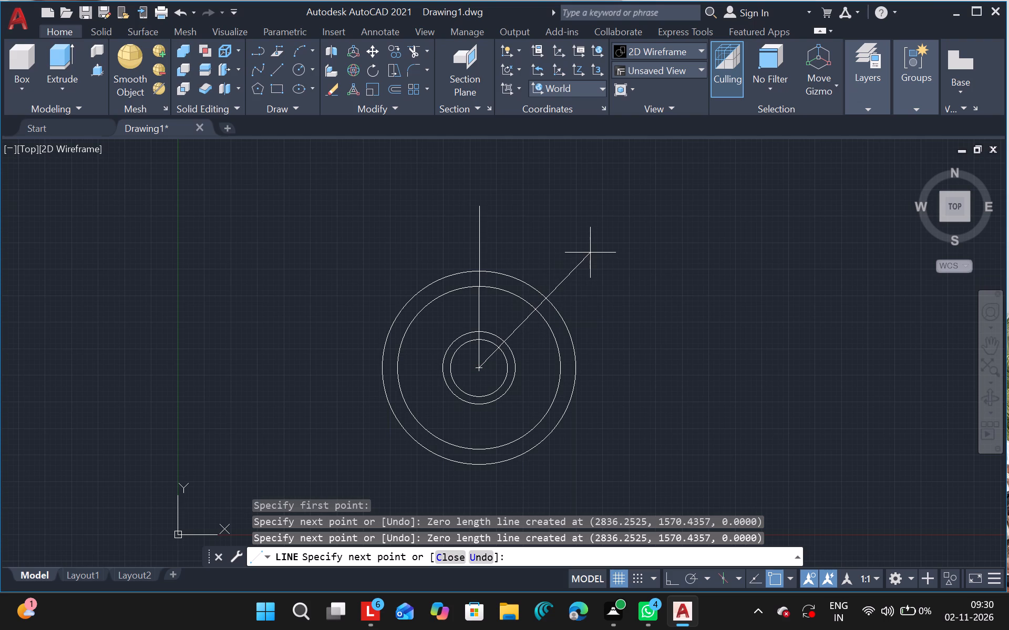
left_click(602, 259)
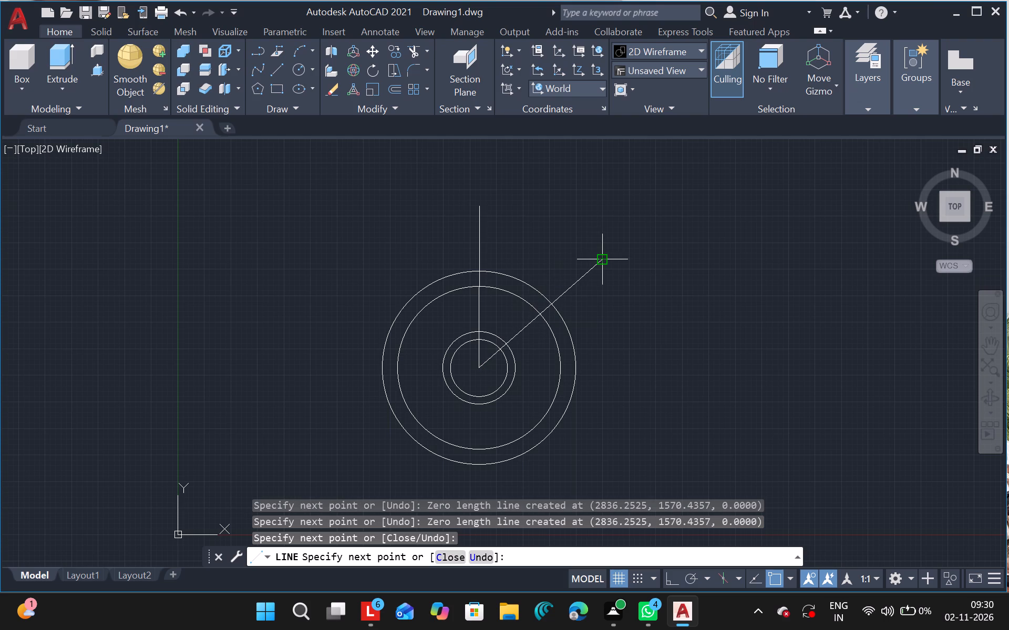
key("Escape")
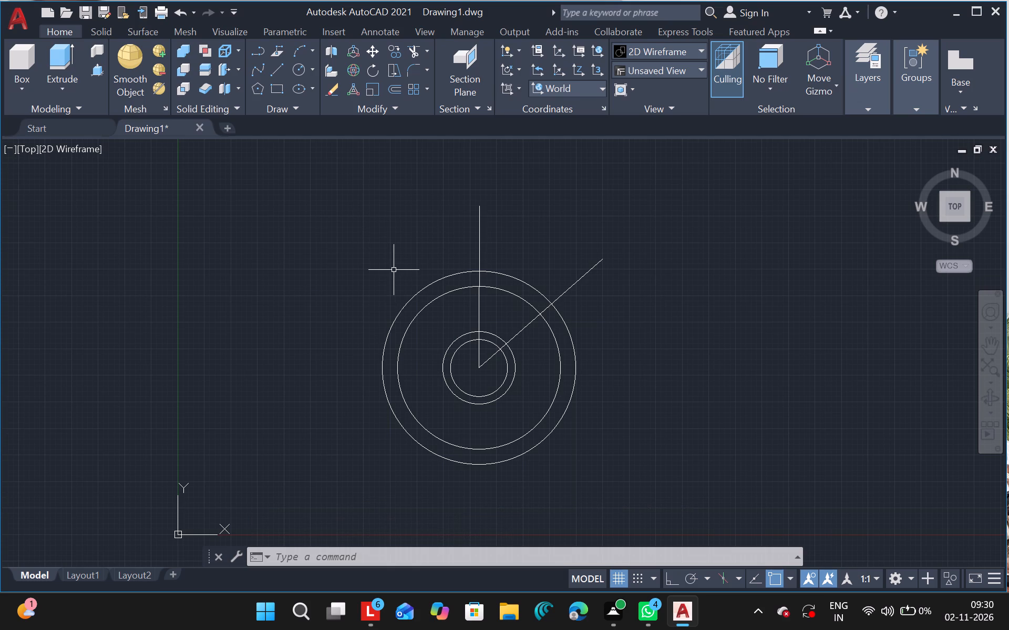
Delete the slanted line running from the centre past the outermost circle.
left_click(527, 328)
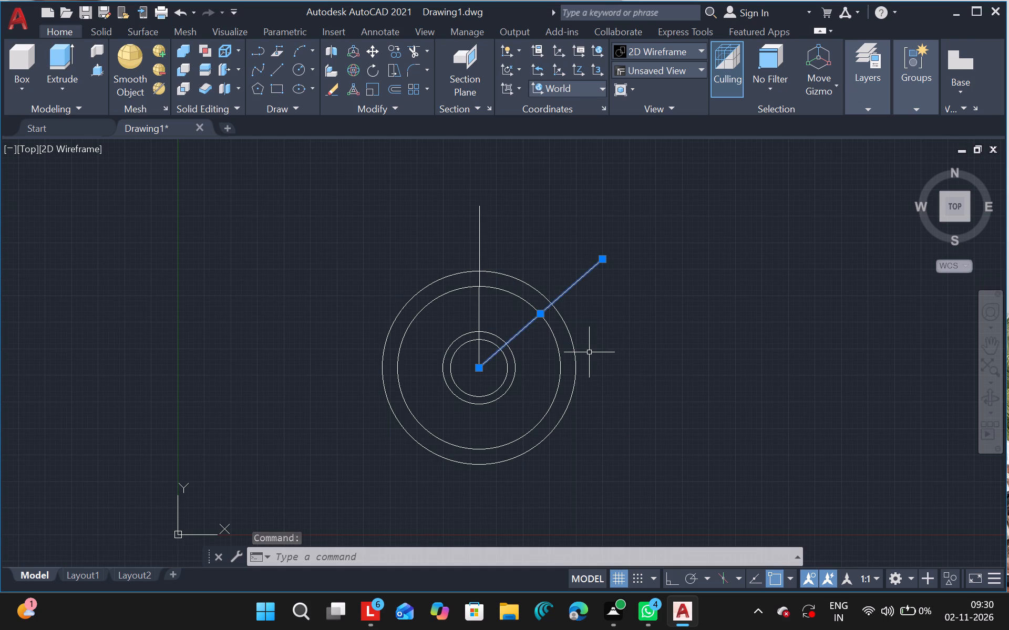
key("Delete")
Trim away the portion of the vertical line that lies inside the innermost circle.
key("t")
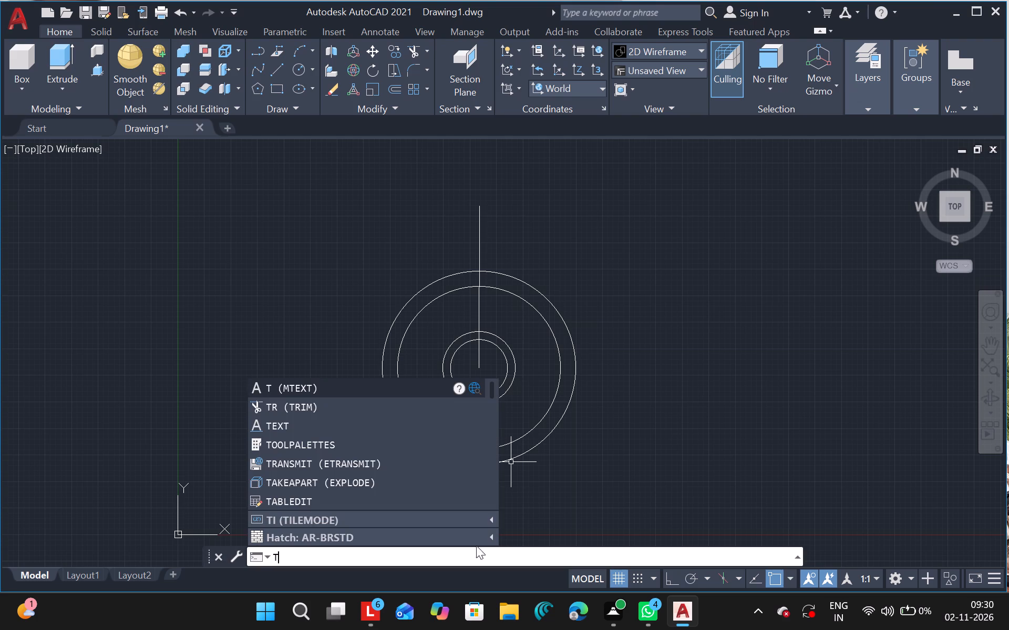
left_click(300, 407)
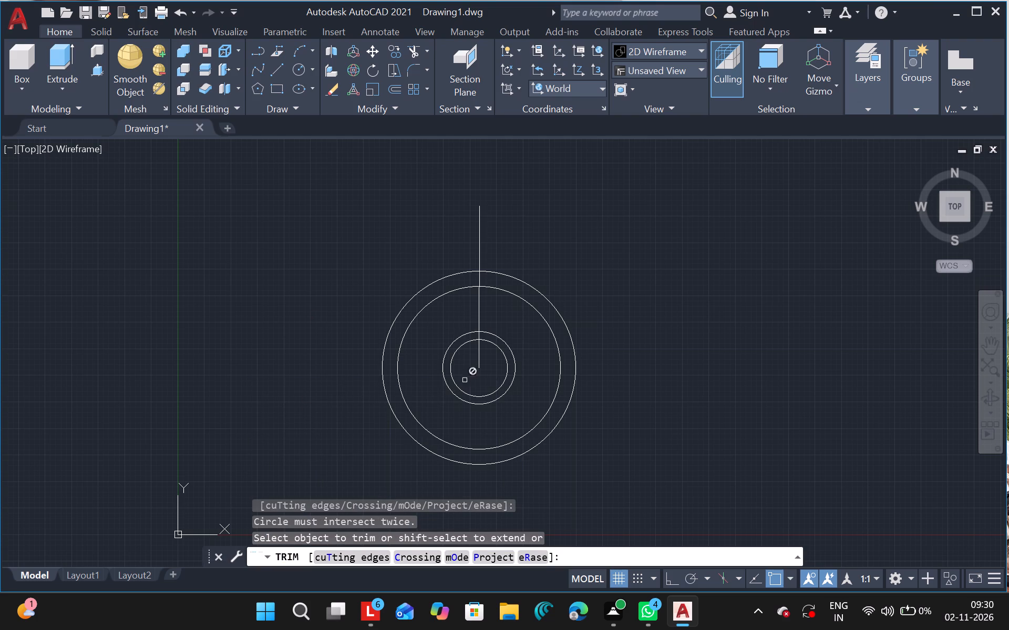
left_click(477, 351)
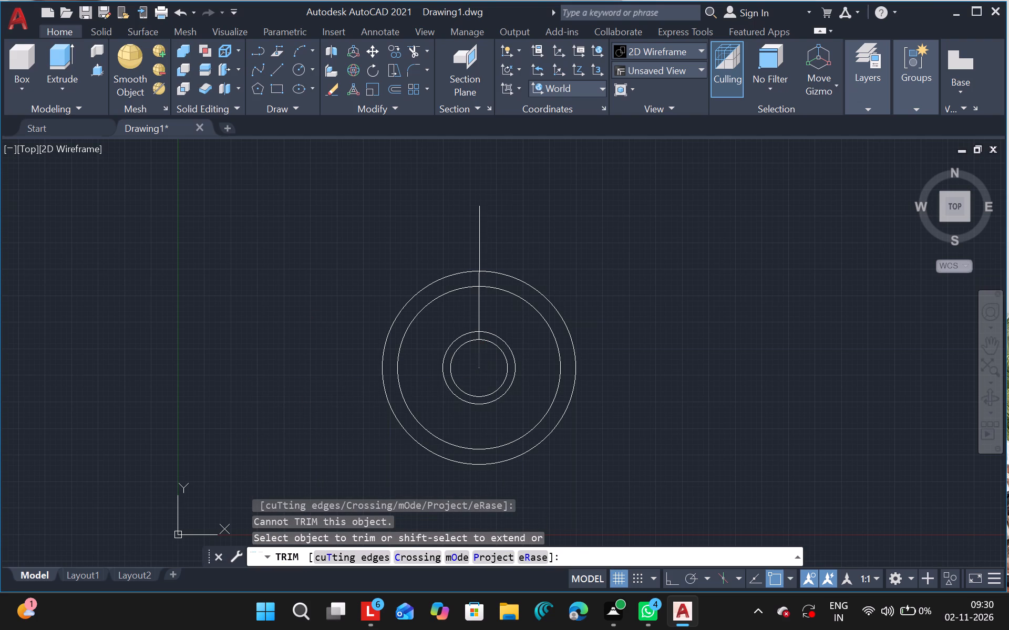
left_click_drag(474, 376, 486, 369)
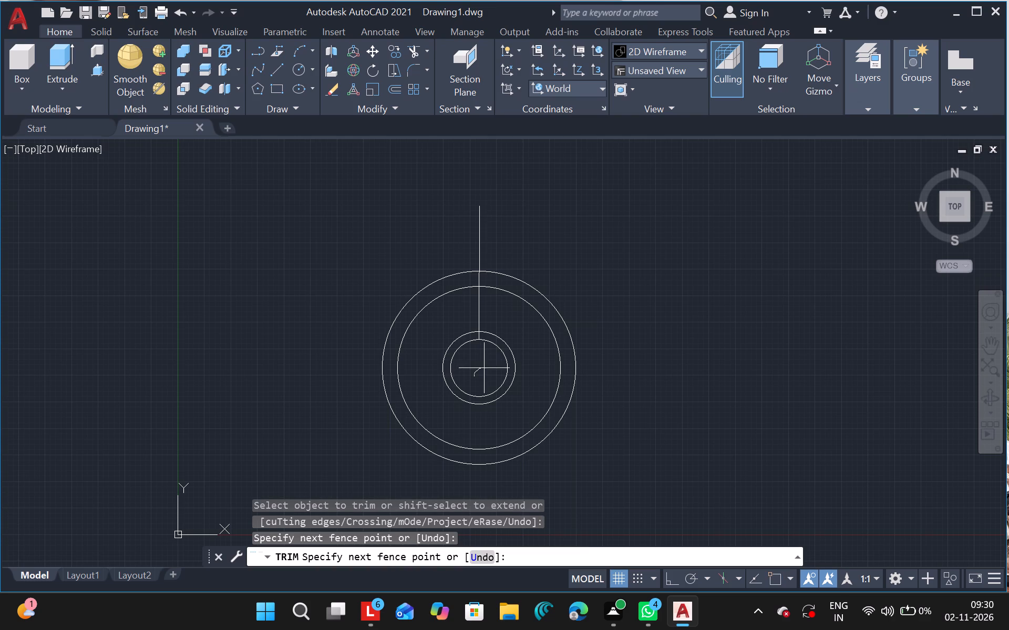
left_click_drag(486, 369, 473, 366)
left_click(480, 368)
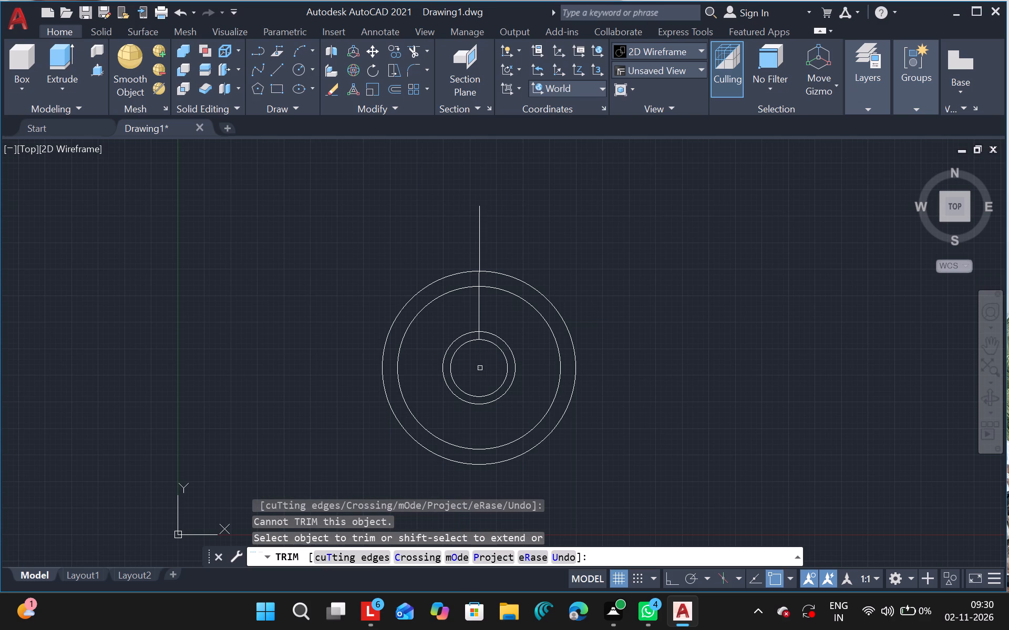
key("Escape")
Delete the leftover zero-length line at the circles' centre.
left_click(480, 368)
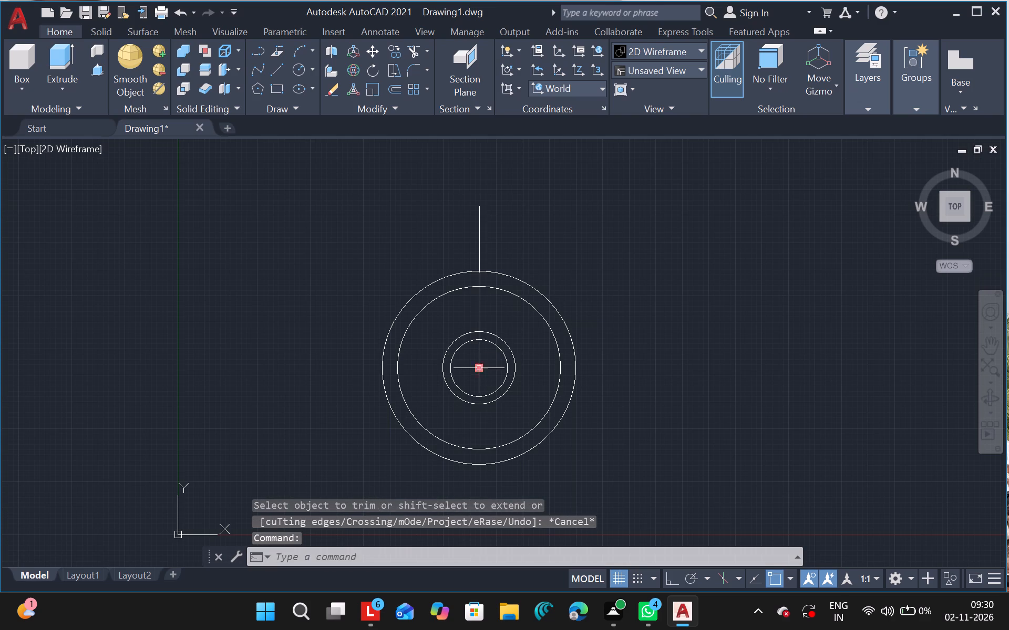
key("Delete")
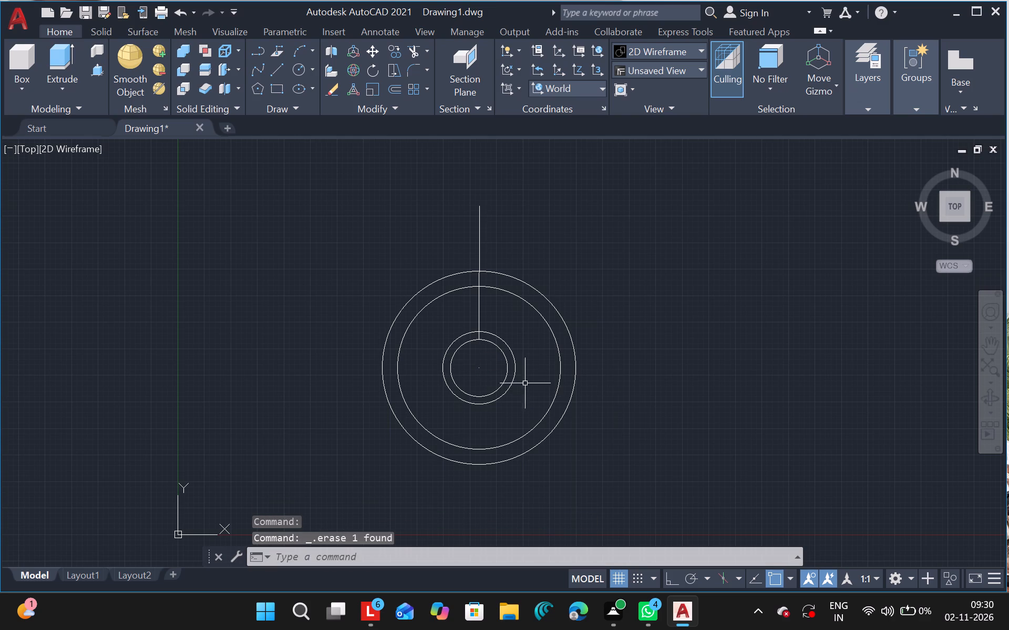
Delete the remaining zero-length line at the common centre of the circles.
left_click(480, 373)
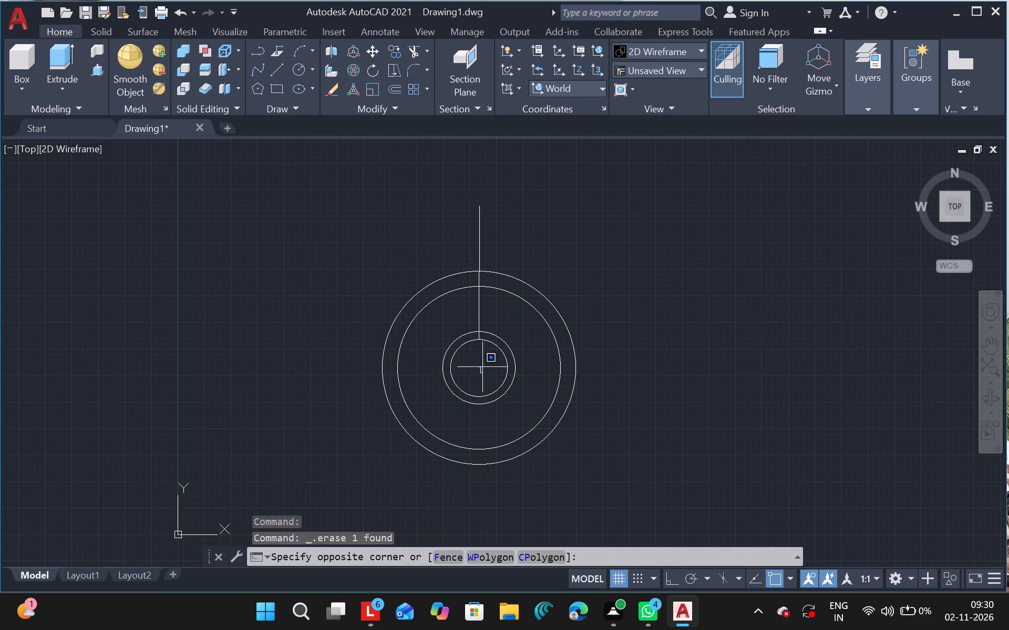
left_click(470, 376)
left_click(484, 366)
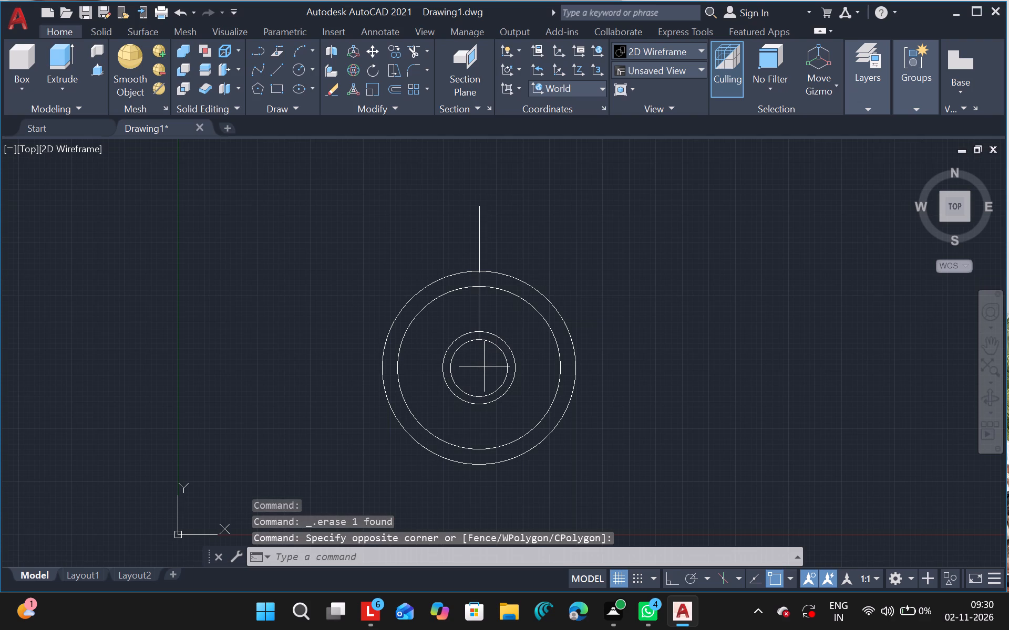
left_click(488, 367)
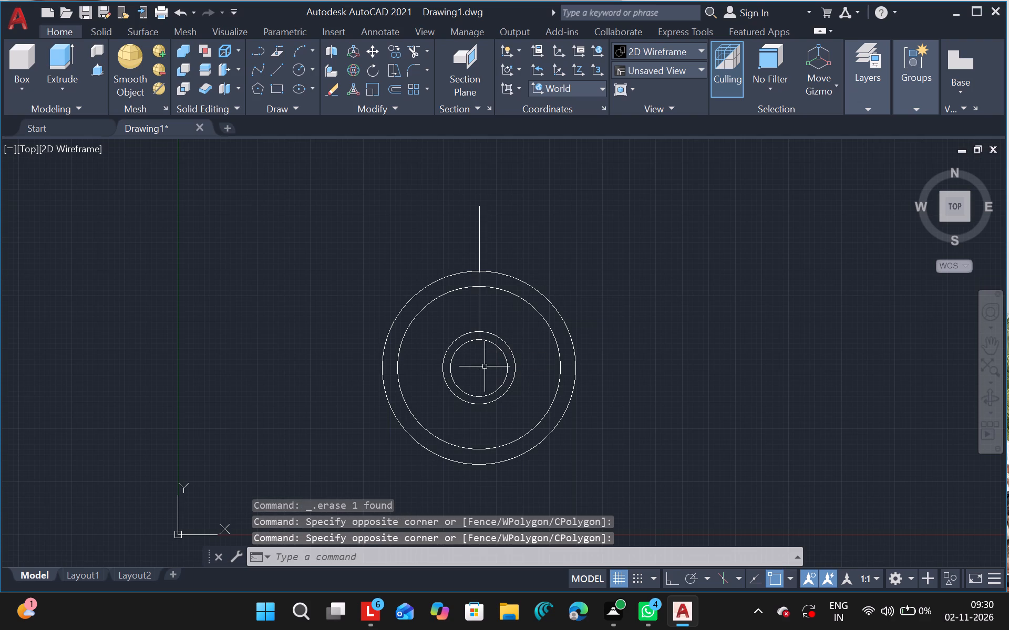
left_click(485, 367)
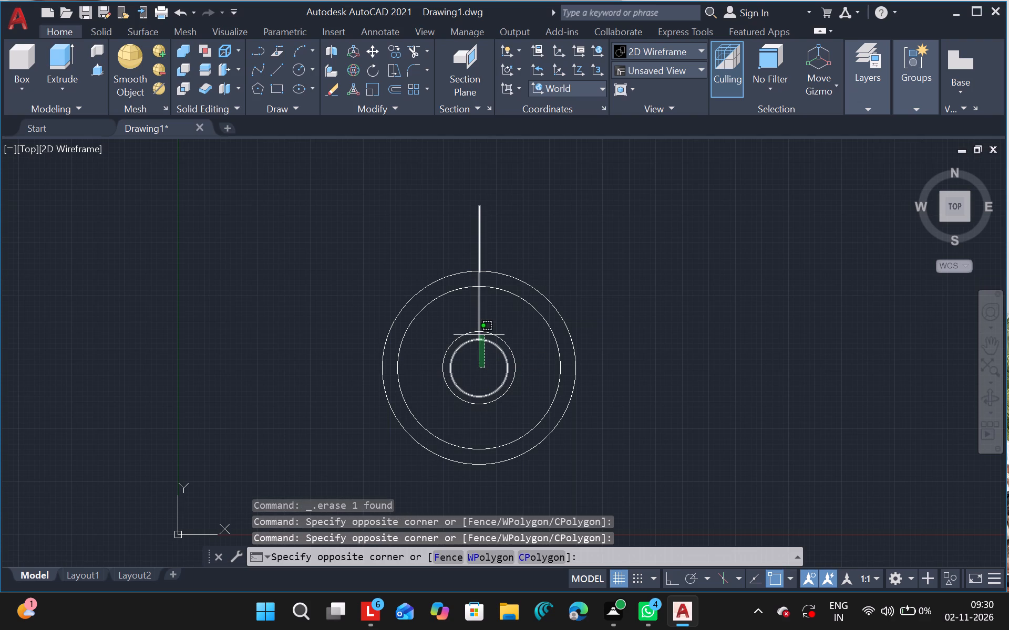
left_click(479, 335)
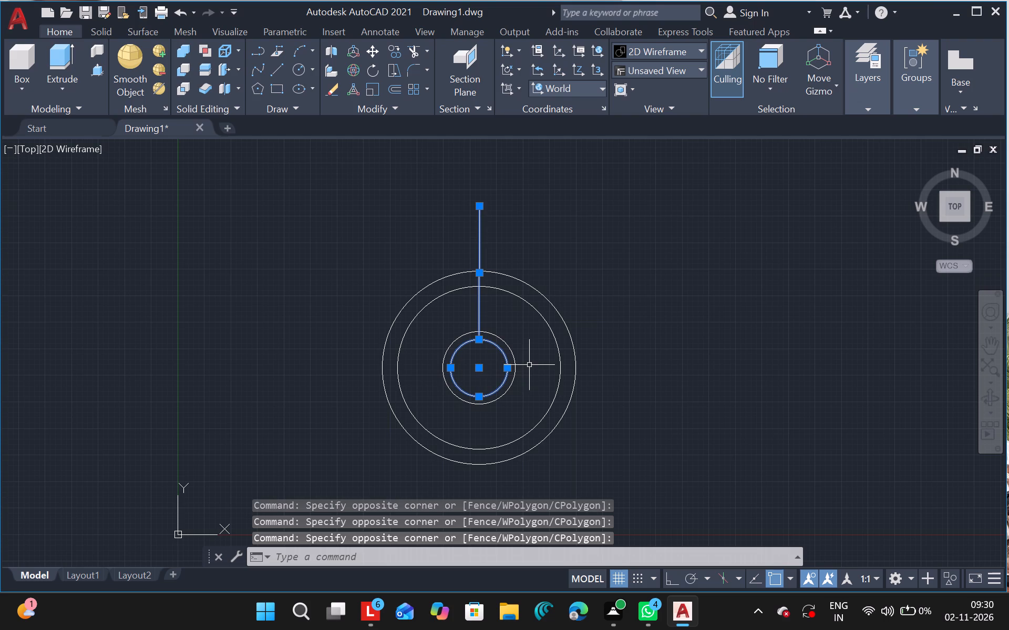
key("Escape")
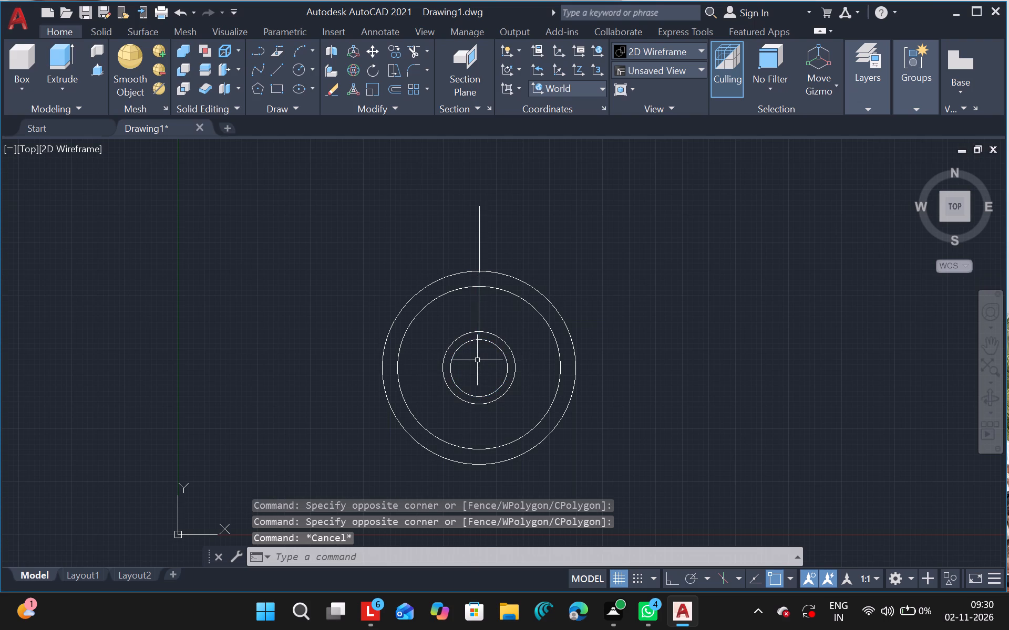
left_click(476, 361)
left_click(479, 366)
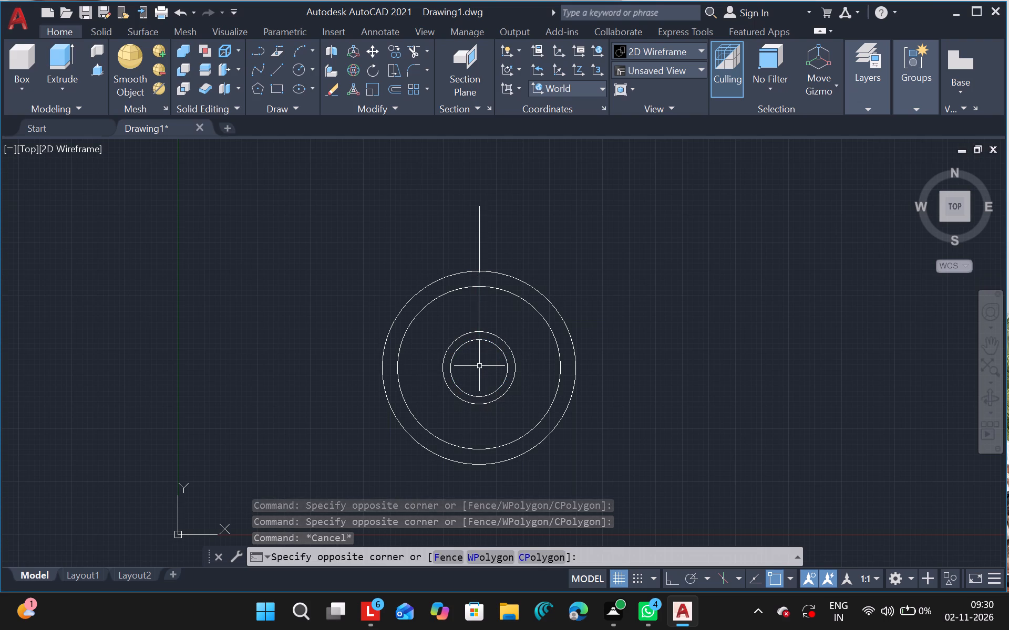
left_click(478, 365)
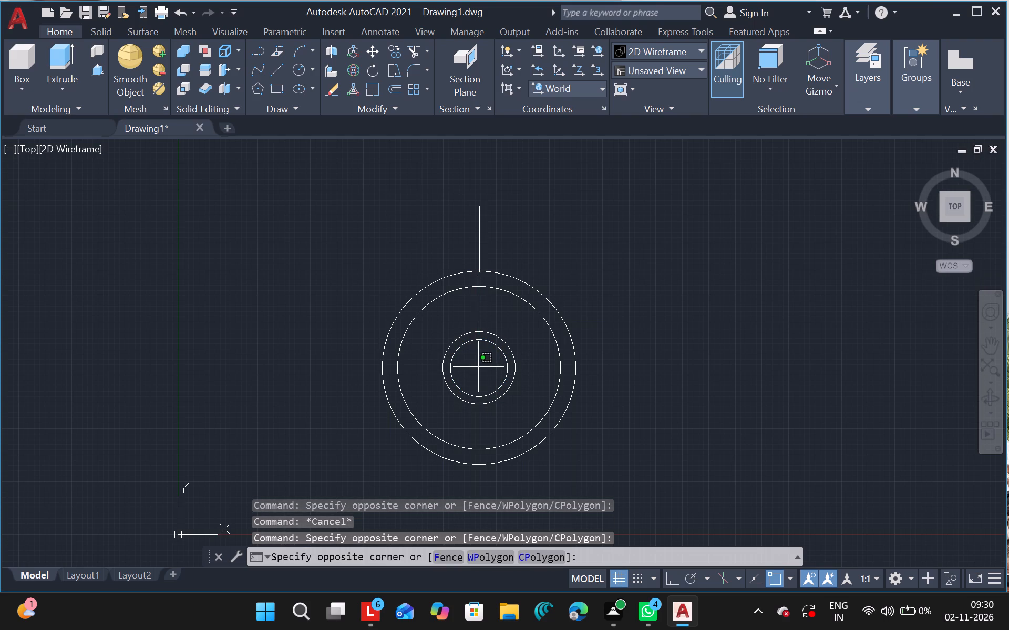
triple_click(478, 367)
double_click(478, 367)
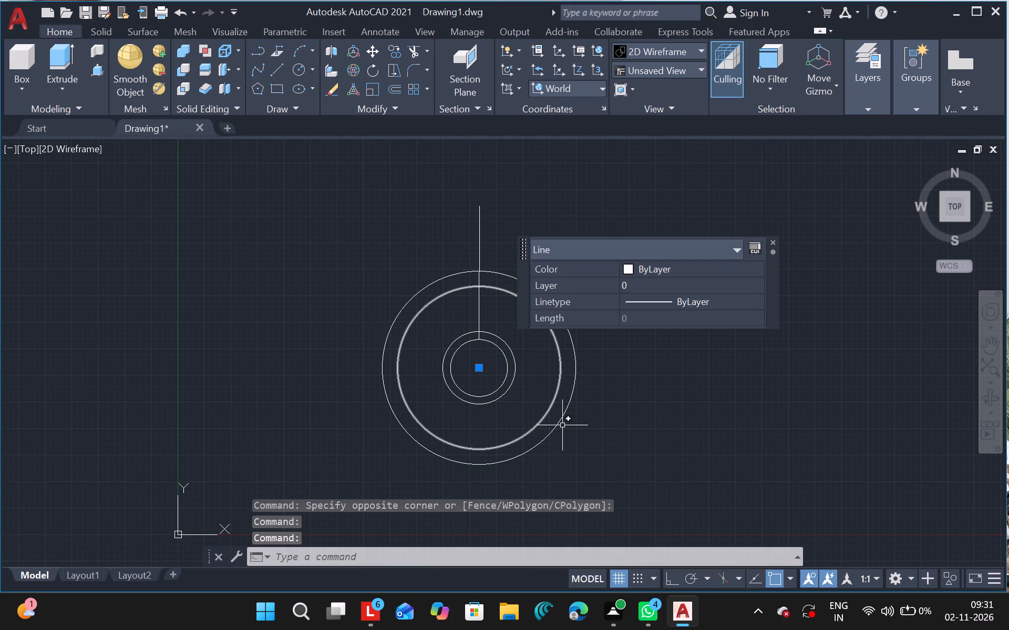
key("Delete")
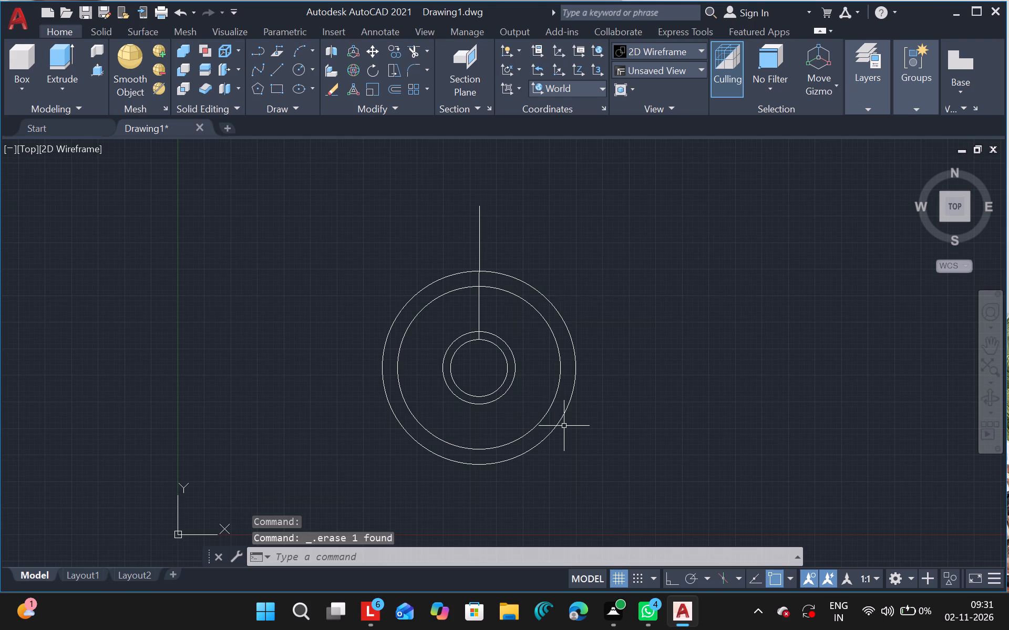
Draw a slanted line from the circles' centre up and to the right, ending beyond the outermost circle.
left_click(280, 71)
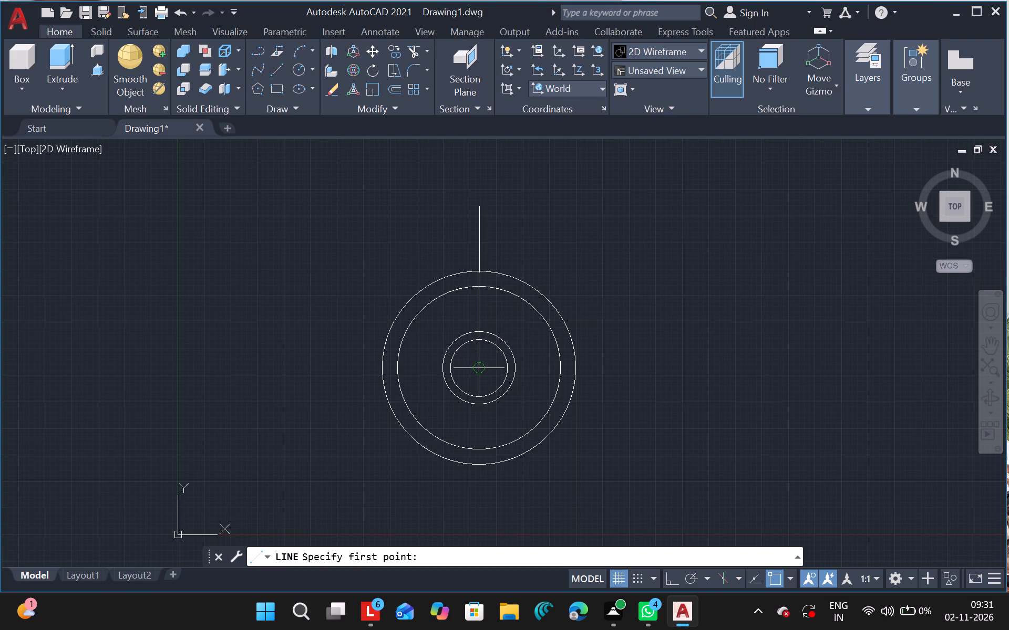
left_click_drag(475, 367, 555, 303)
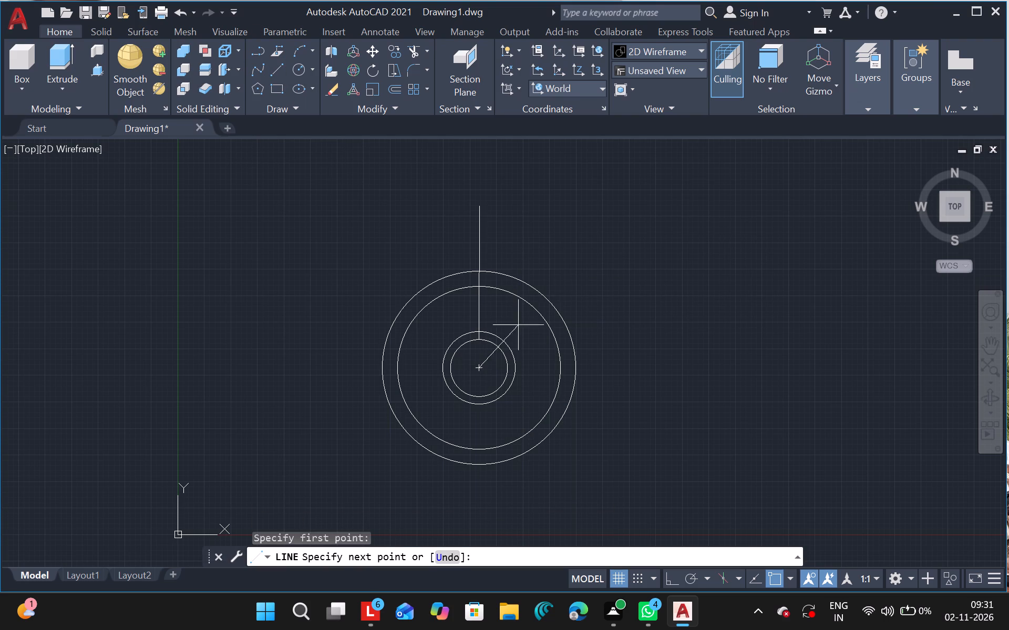
left_click_drag(555, 303, 558, 245)
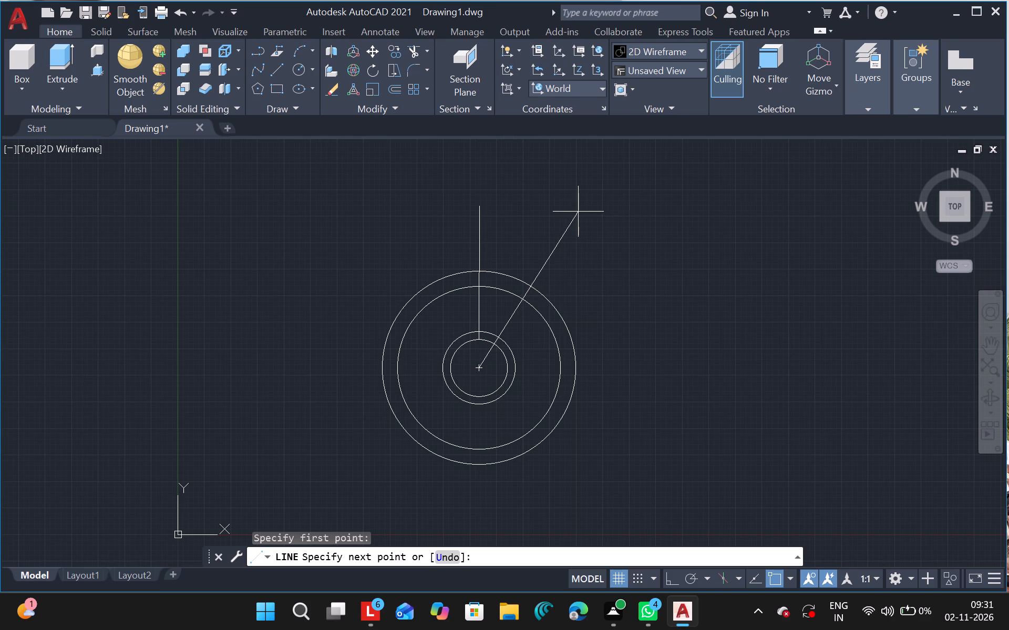
left_click(585, 207)
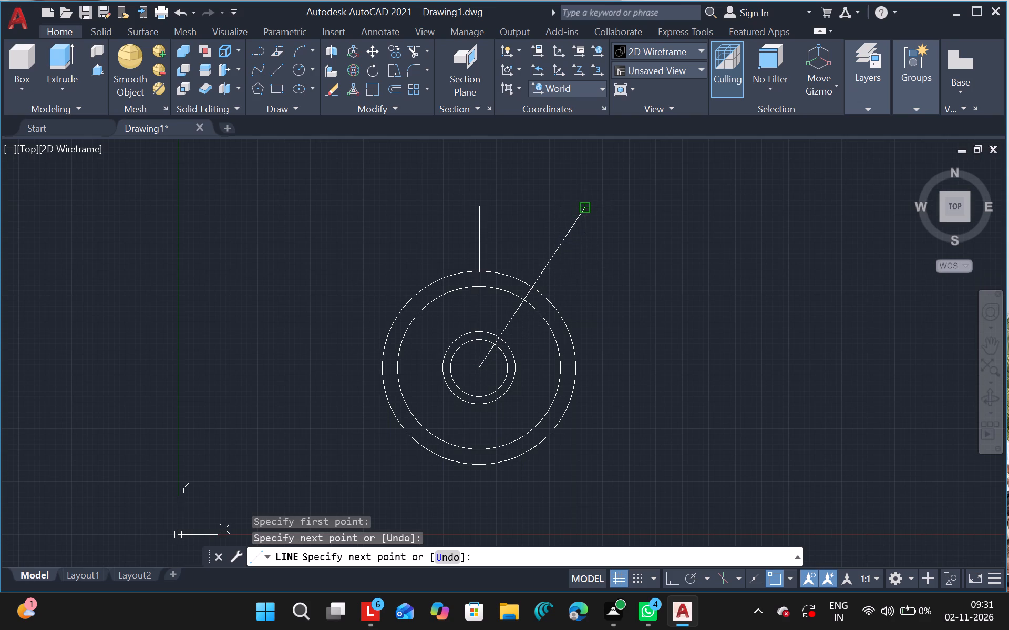
key("Escape")
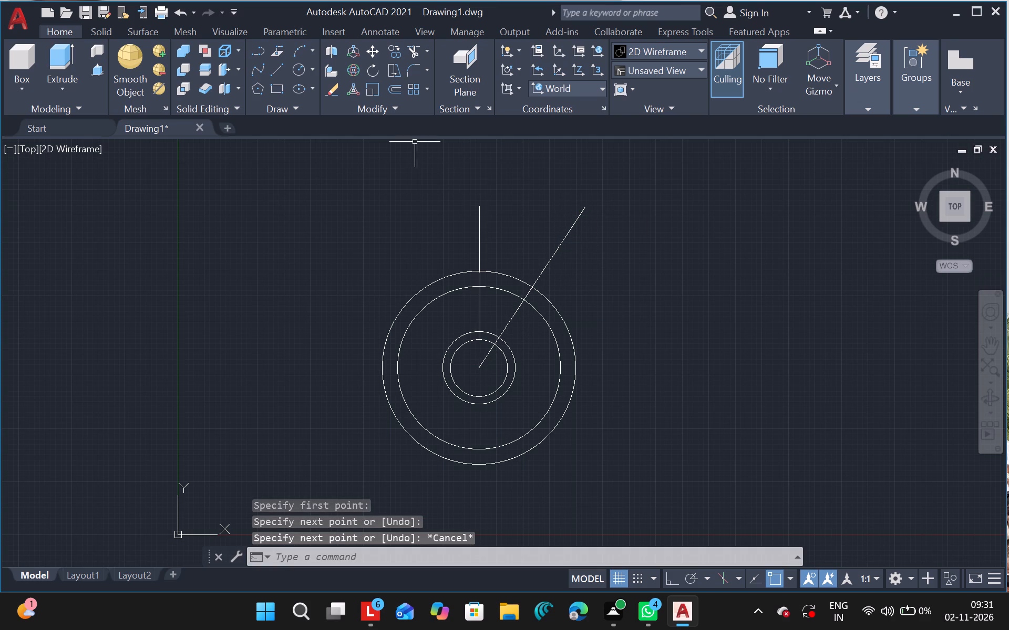
left_click(276, 70)
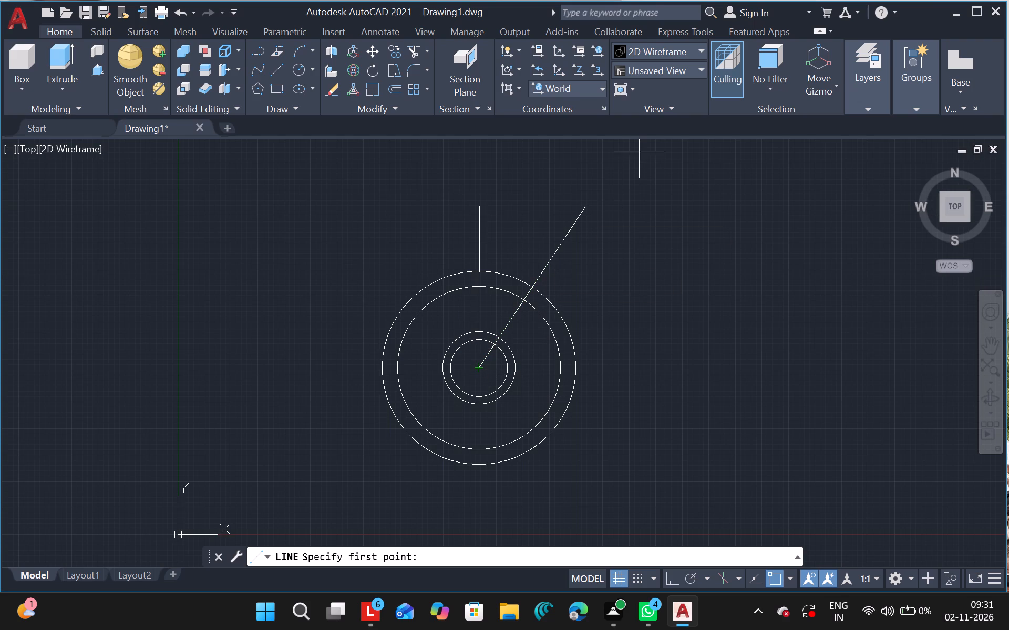
key("Escape")
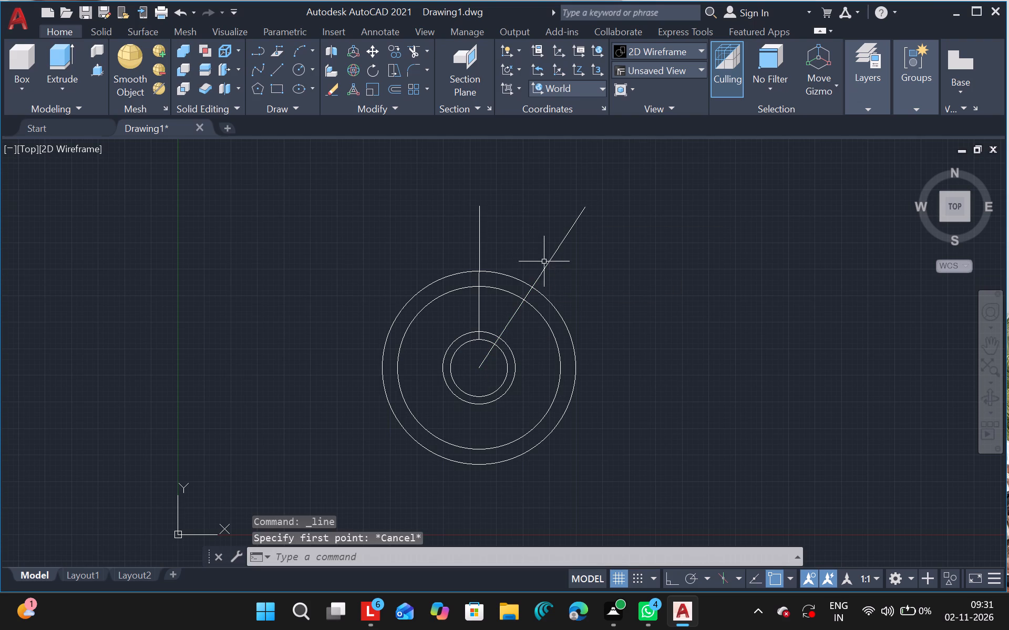
Copy the slanted line a very short distance up and to the left of the original.
left_click_drag(548, 265, 605, 303)
type("co")
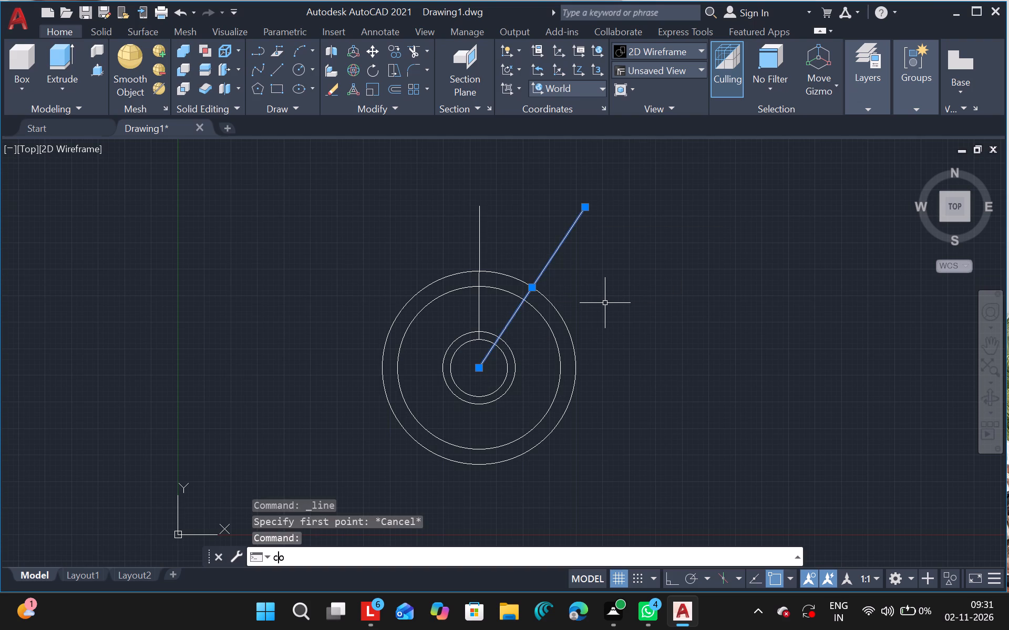
left_click(313, 384)
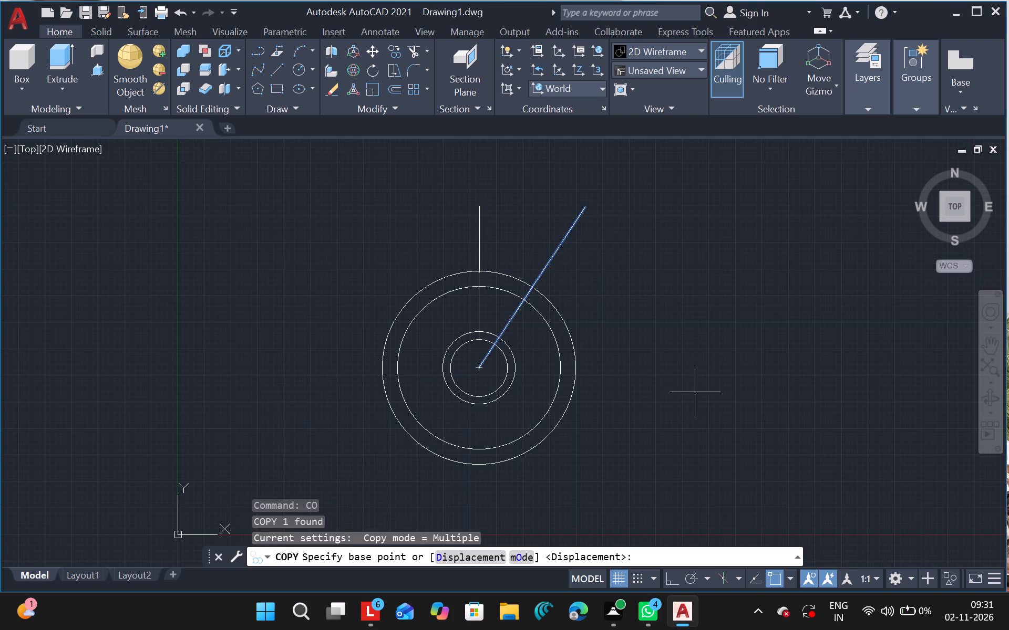
left_click(714, 367)
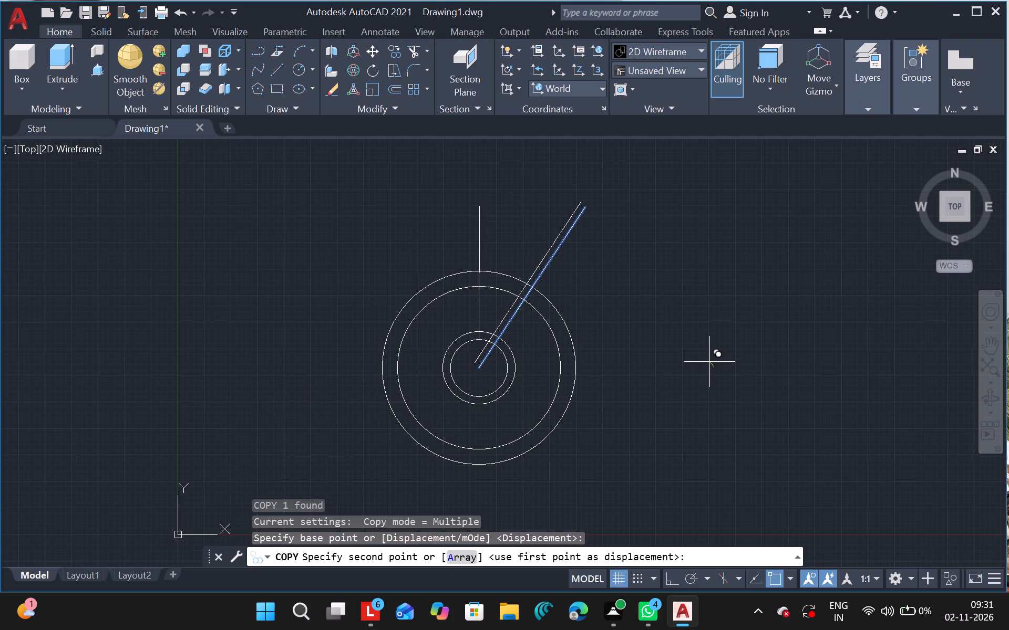
left_click(711, 364)
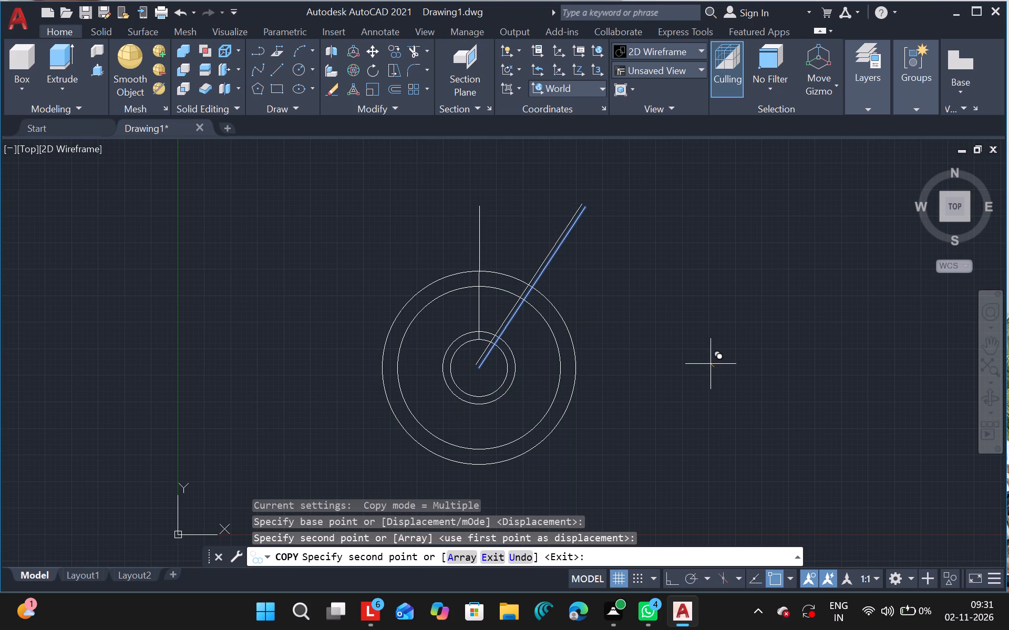
key("Escape")
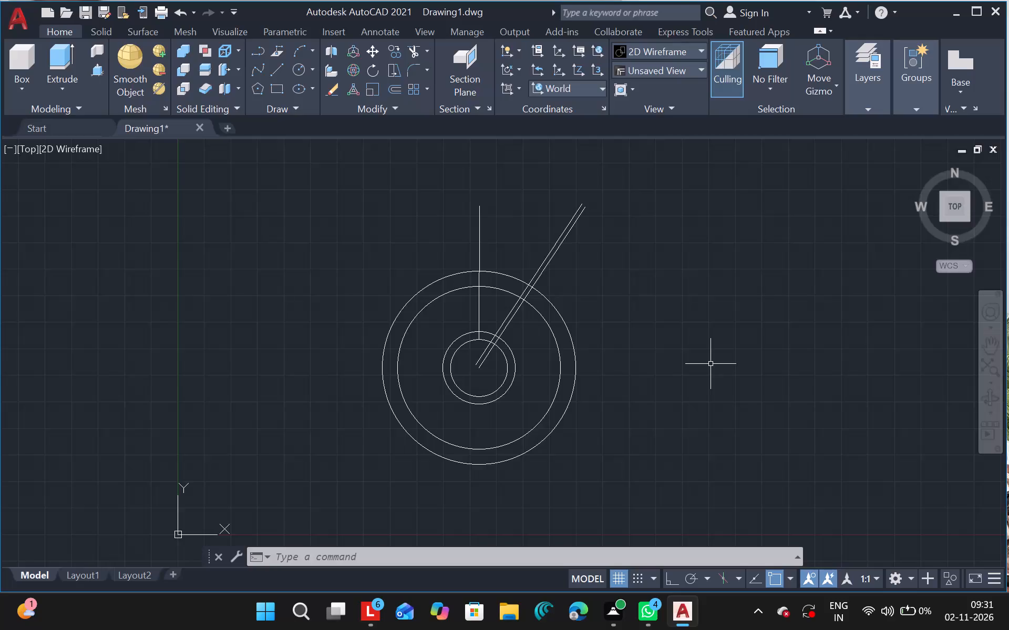
Delete the original slanted line that starts at the circles' centre, keeping the offset copy.
left_click(523, 303)
key("Delete")
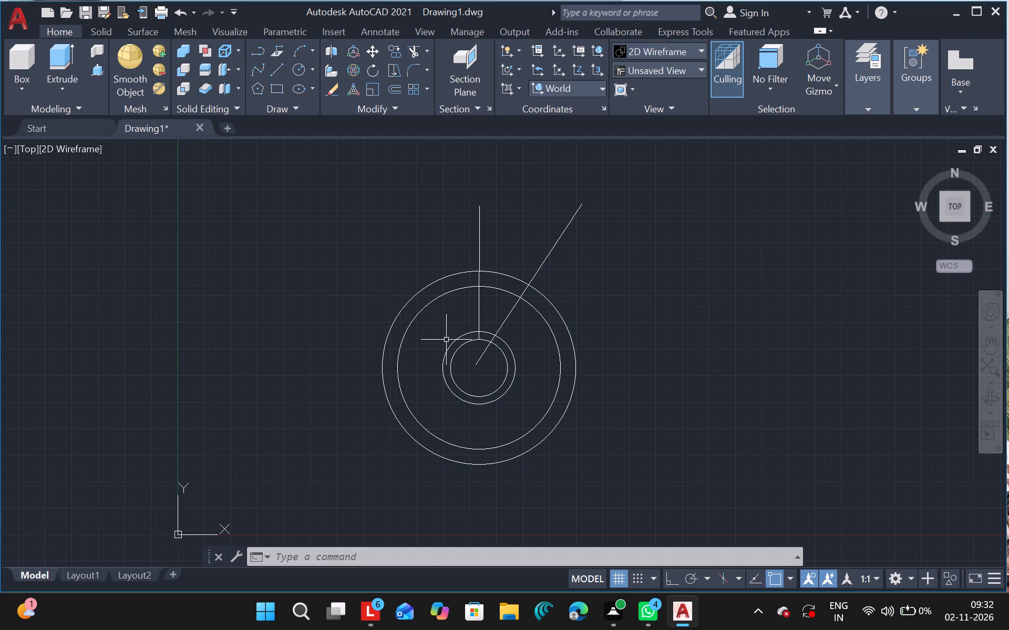
Trim both lines' overhangs outside the outermost circle, the slanted line inside the innermost circle, and the vertical line inside the second-smallest circle.
type("tr")
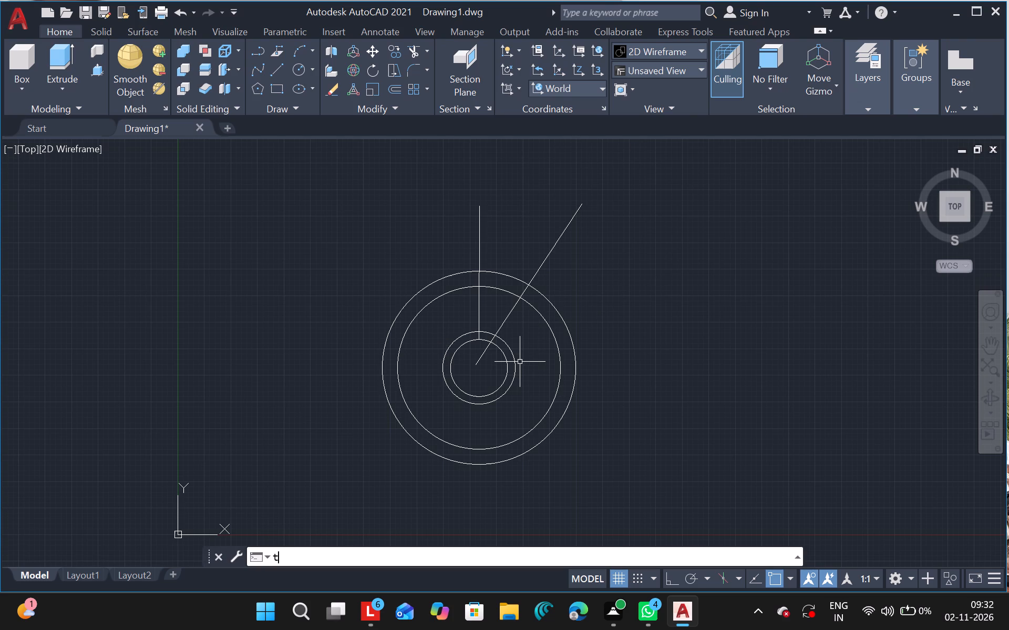
left_click(306, 409)
left_click(483, 356)
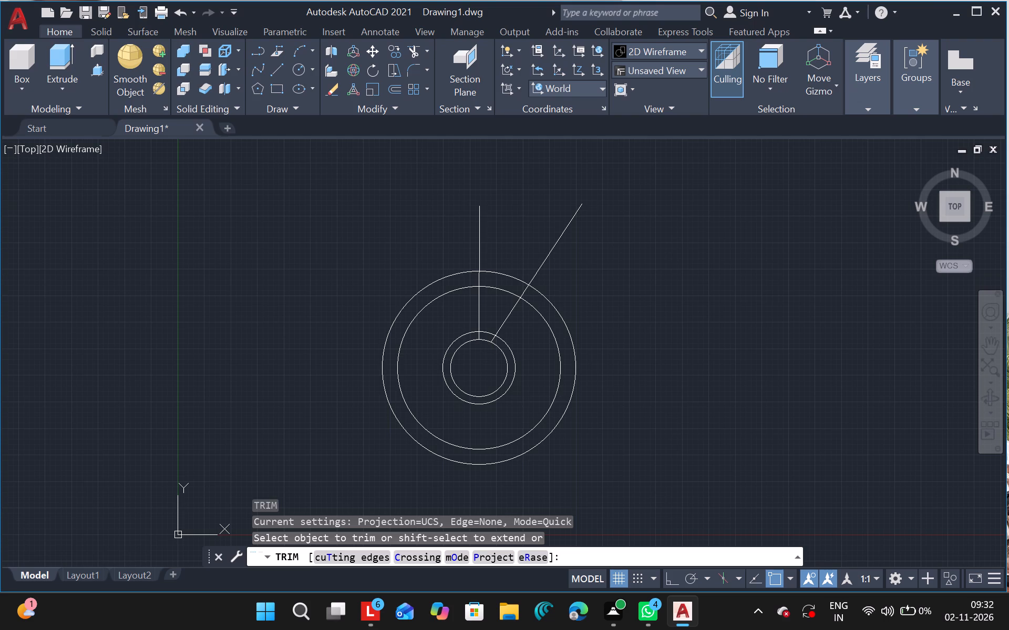
left_click(479, 334)
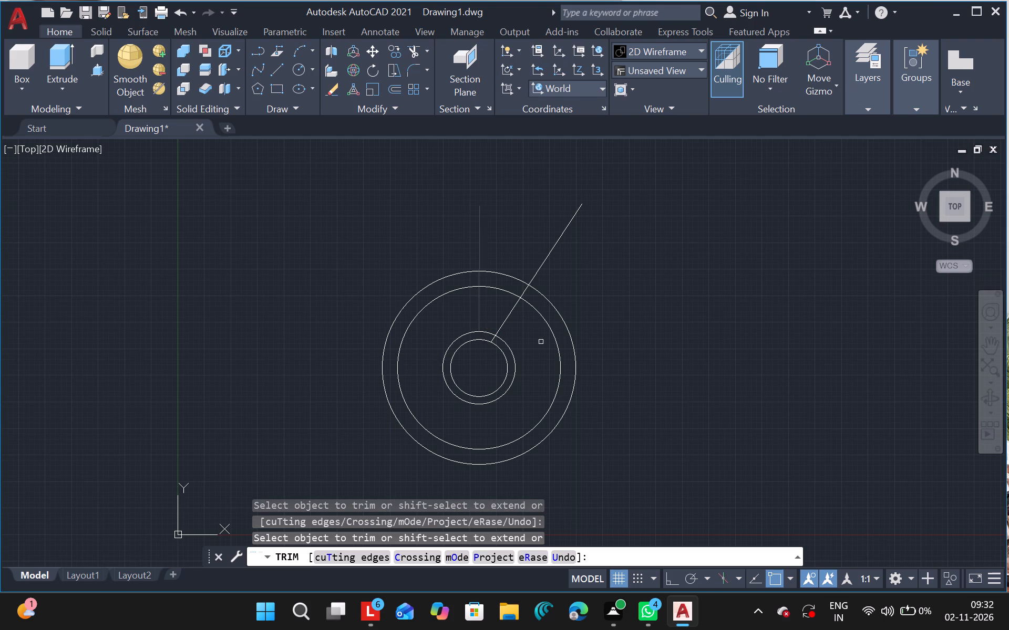
left_click(542, 264)
left_click(479, 238)
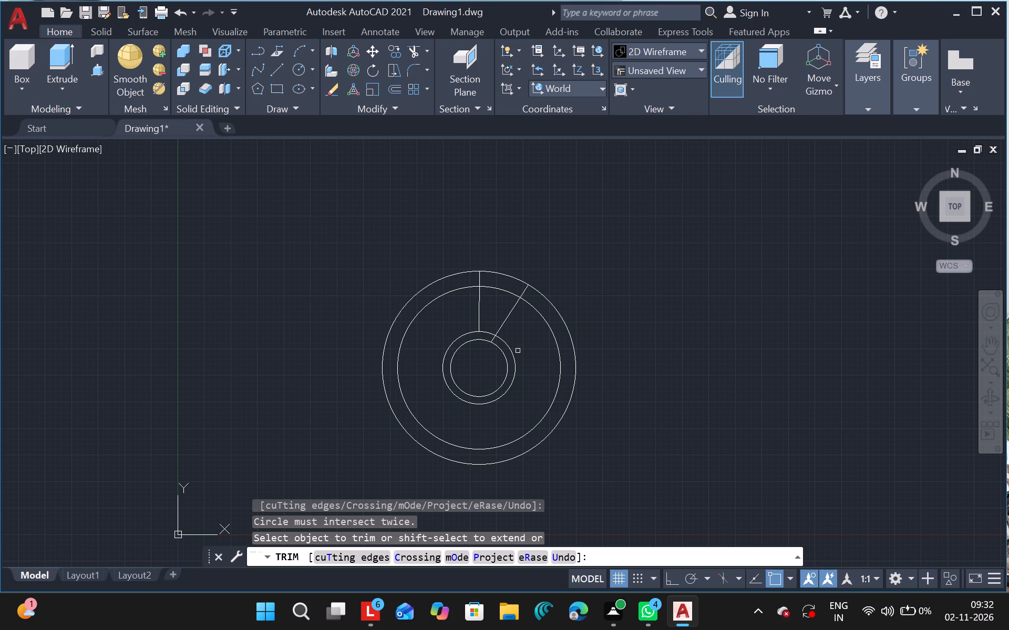
Trim away the entire second-largest circle and the slanted line's short piece between the two smallest circles.
left_click(500, 289)
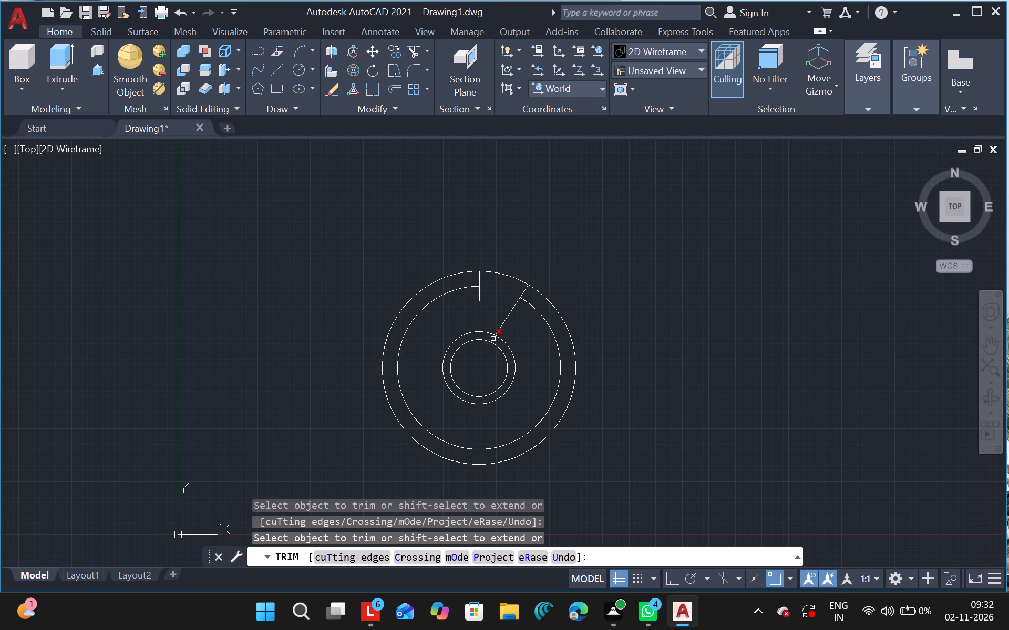
left_click_drag(493, 339, 543, 320)
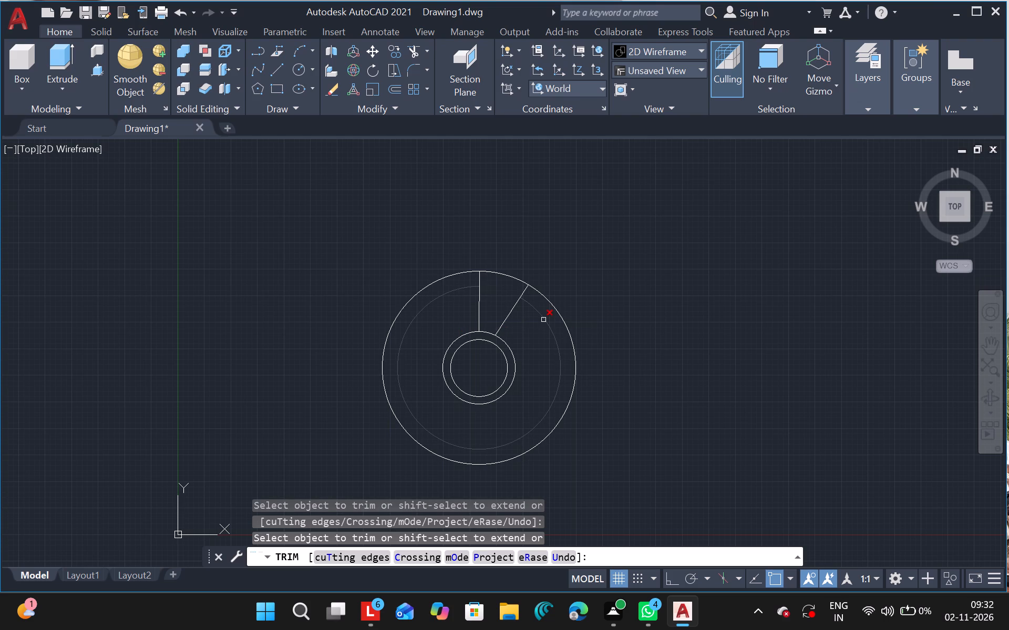
left_click_drag(543, 320, 544, 320)
left_click(544, 320)
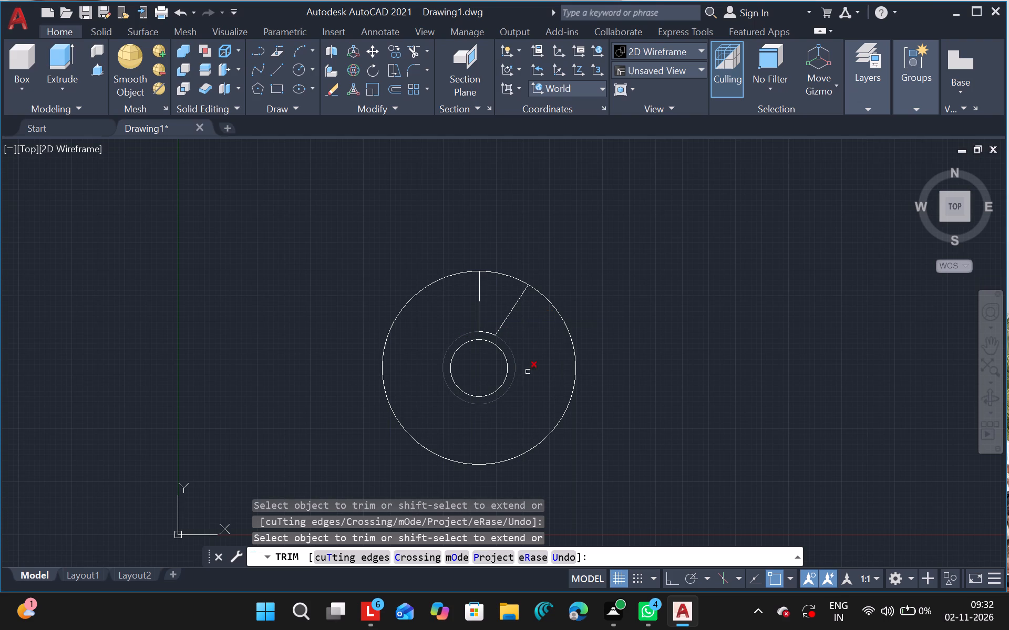
left_click(632, 272)
key("Escape")
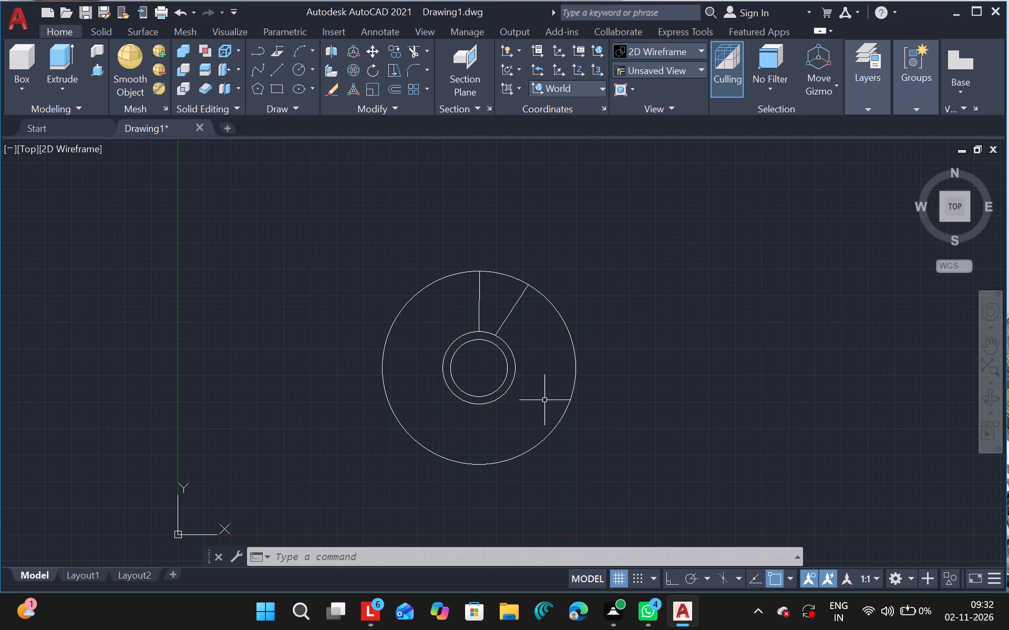
Trim the second-smallest circle, keeping only its short upper arc between the vertical and slanted lines.
type("tr")
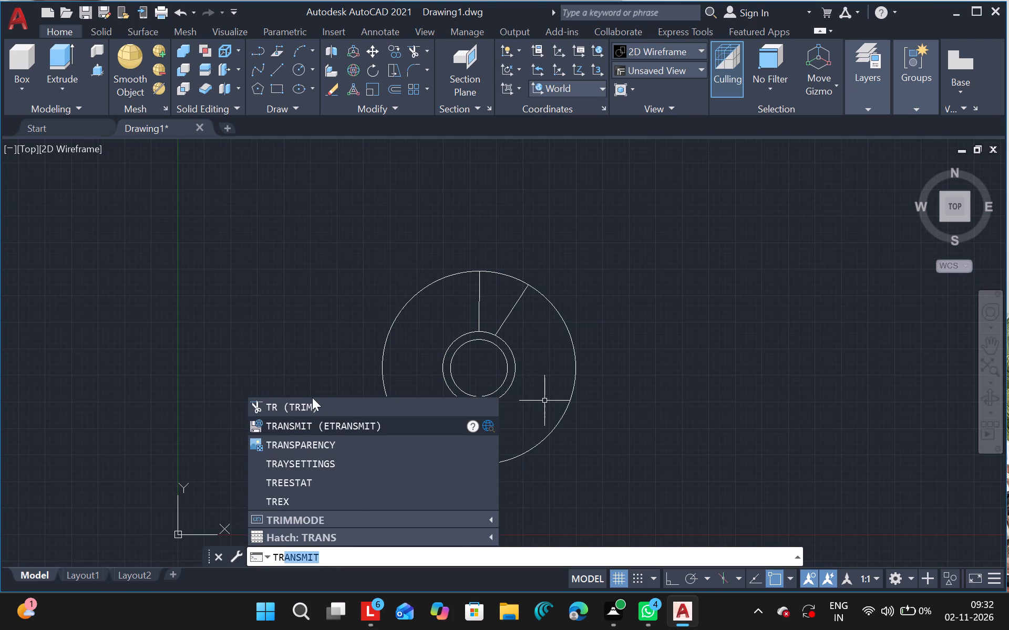
left_click(306, 400)
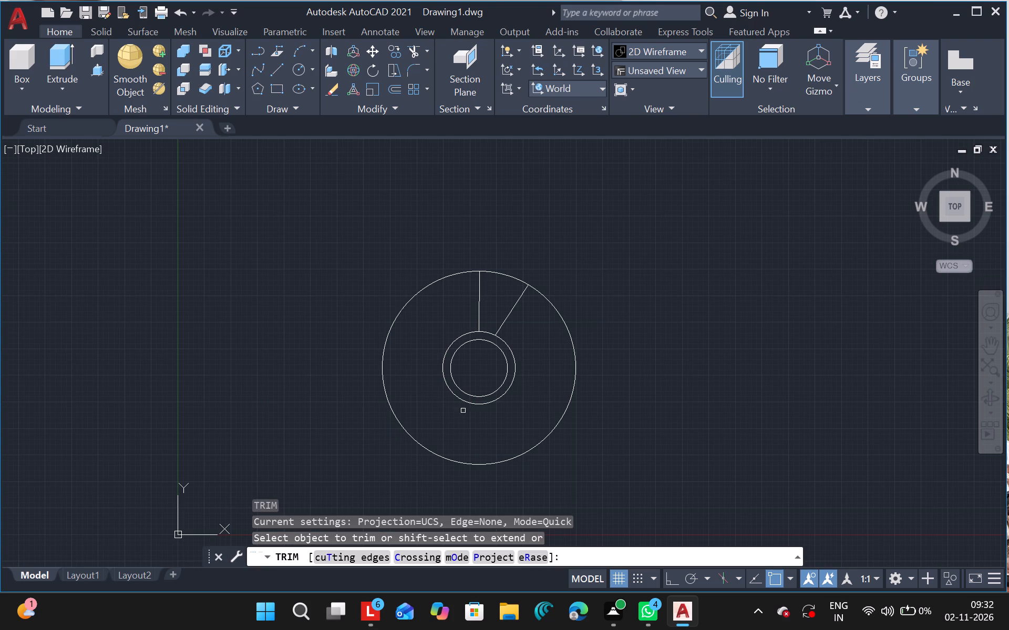
left_click(480, 405)
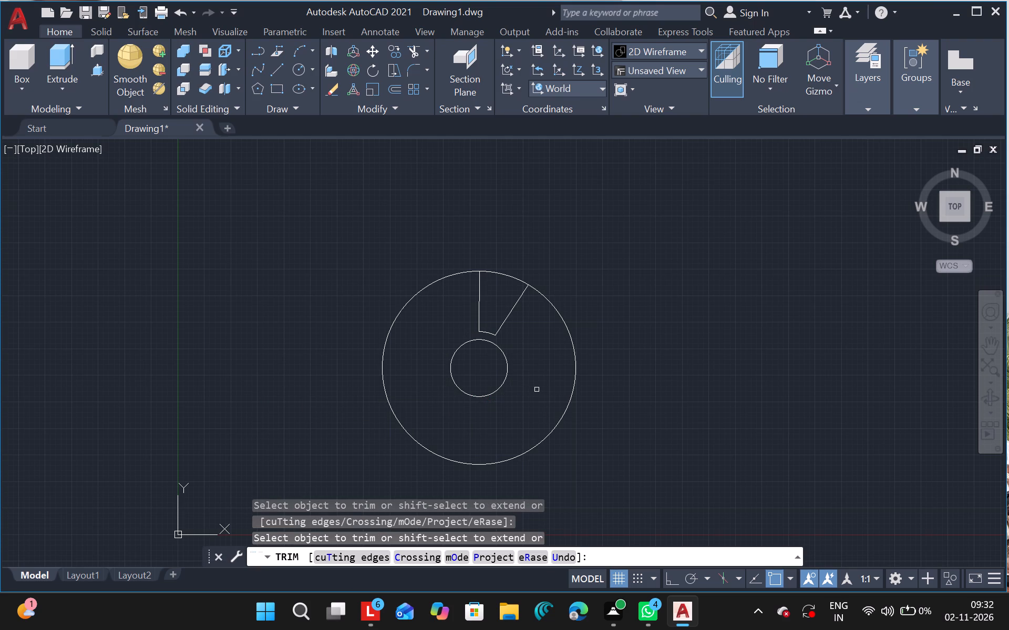
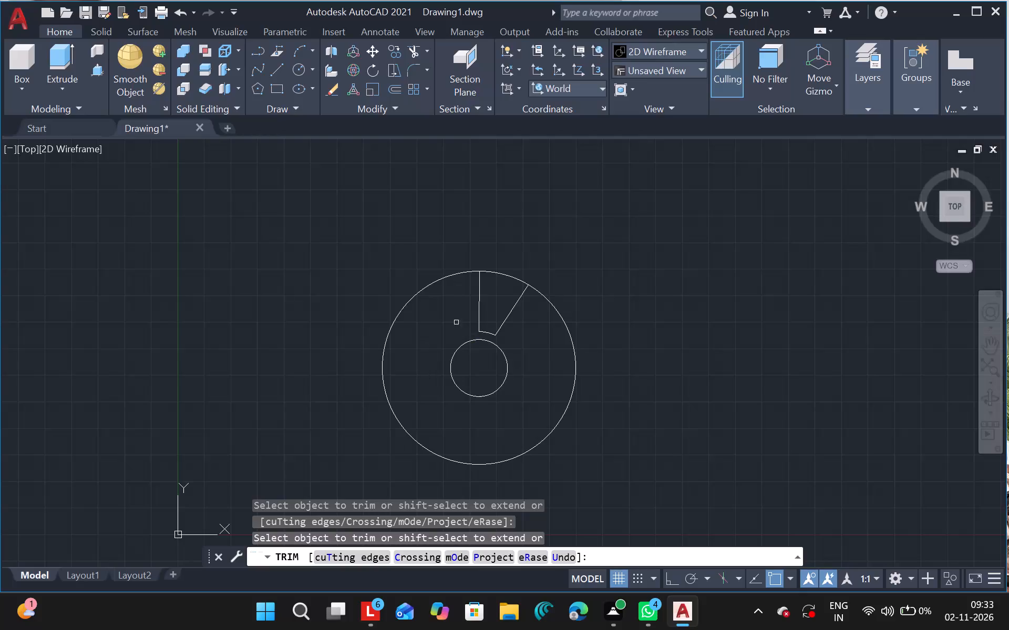
Delete the vertical line that runs from the short arc's upper end to the outer circle.
key("Escape")
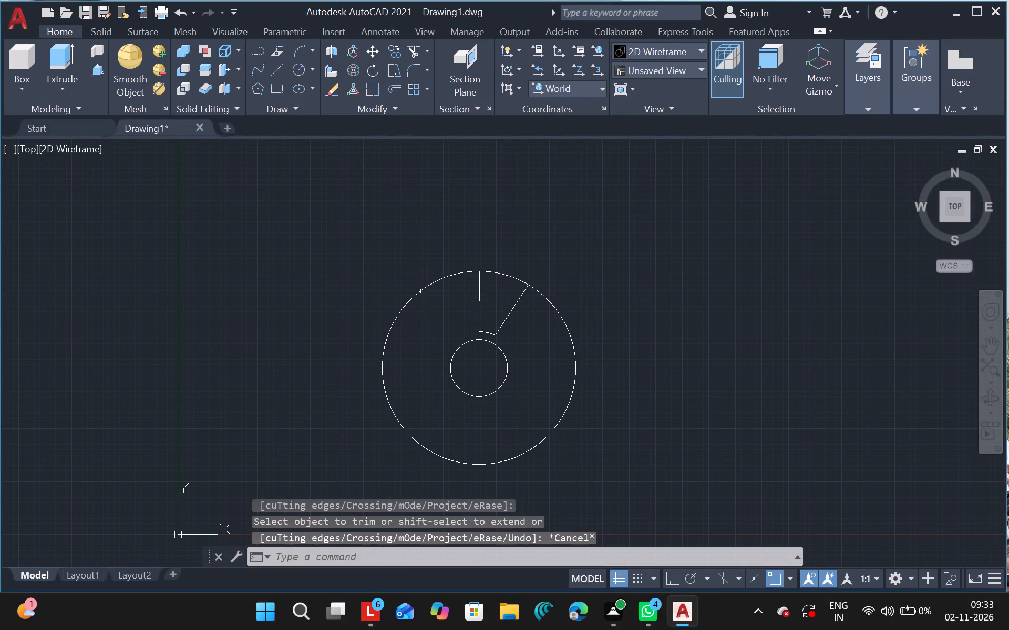
left_click(478, 308)
key("Delete")
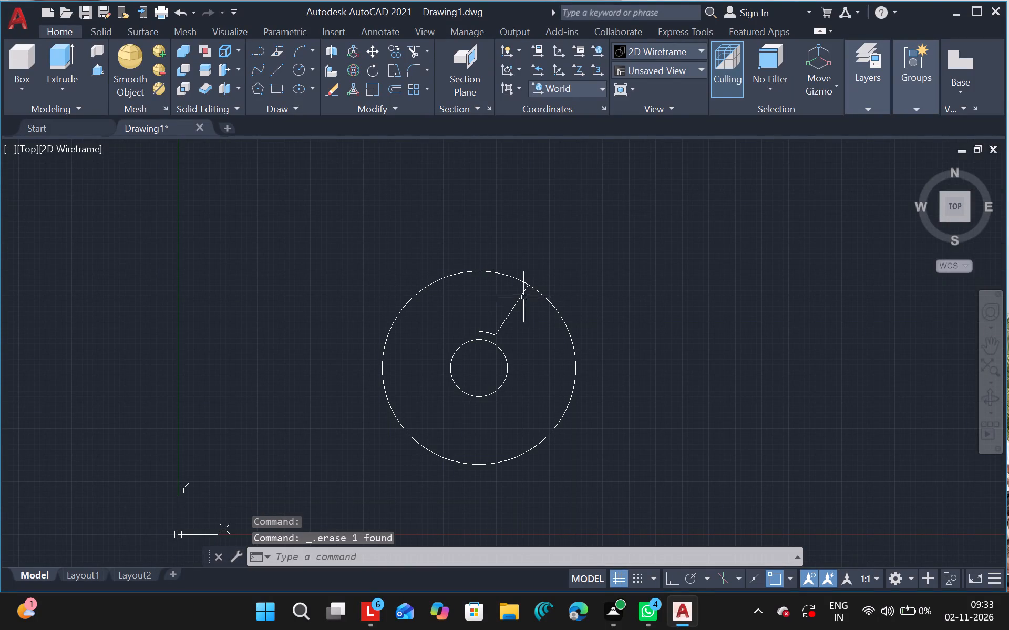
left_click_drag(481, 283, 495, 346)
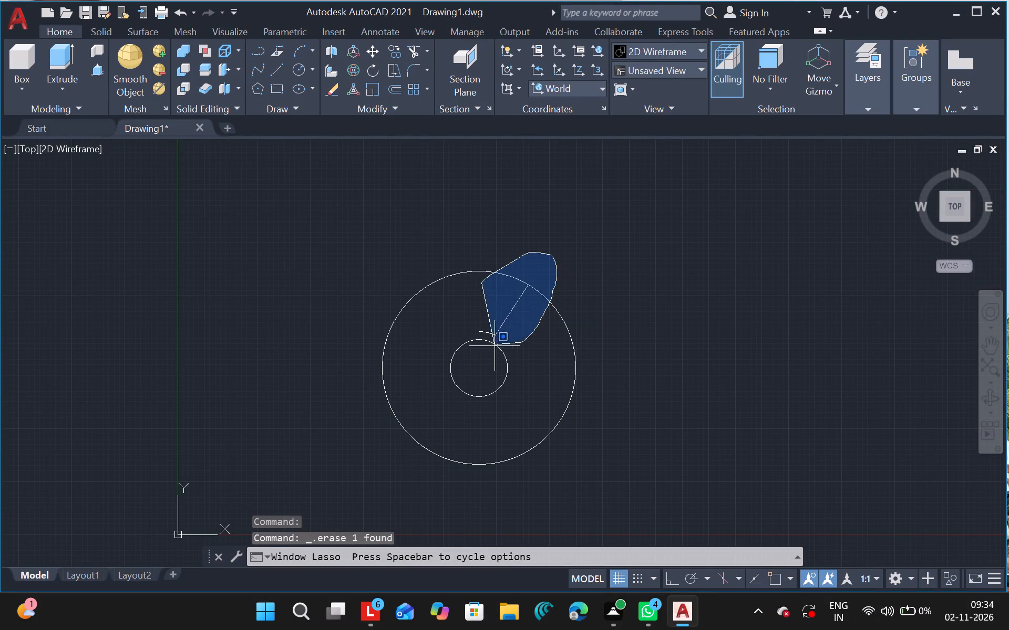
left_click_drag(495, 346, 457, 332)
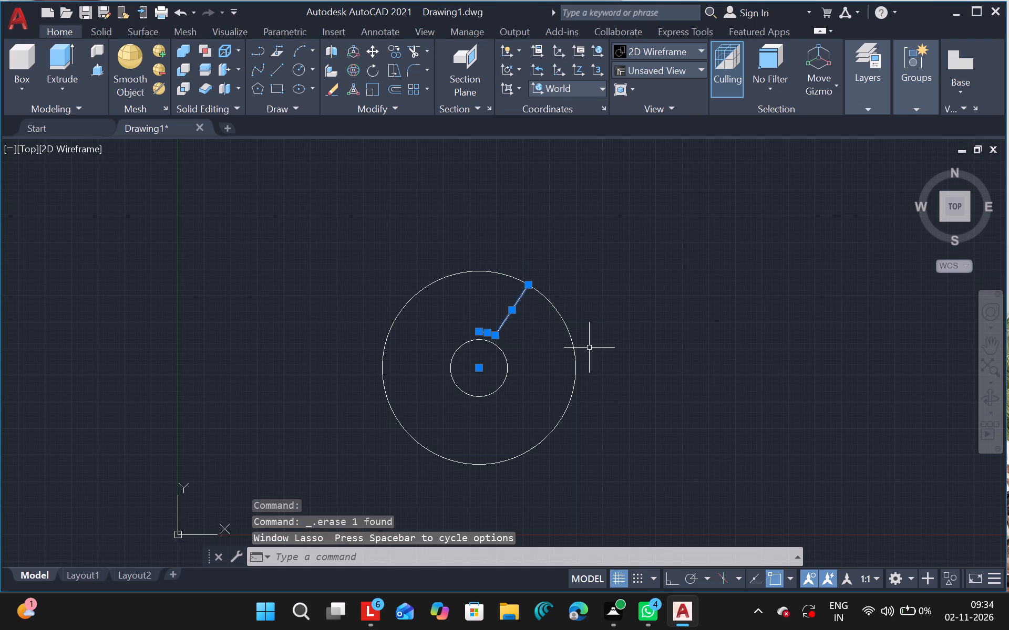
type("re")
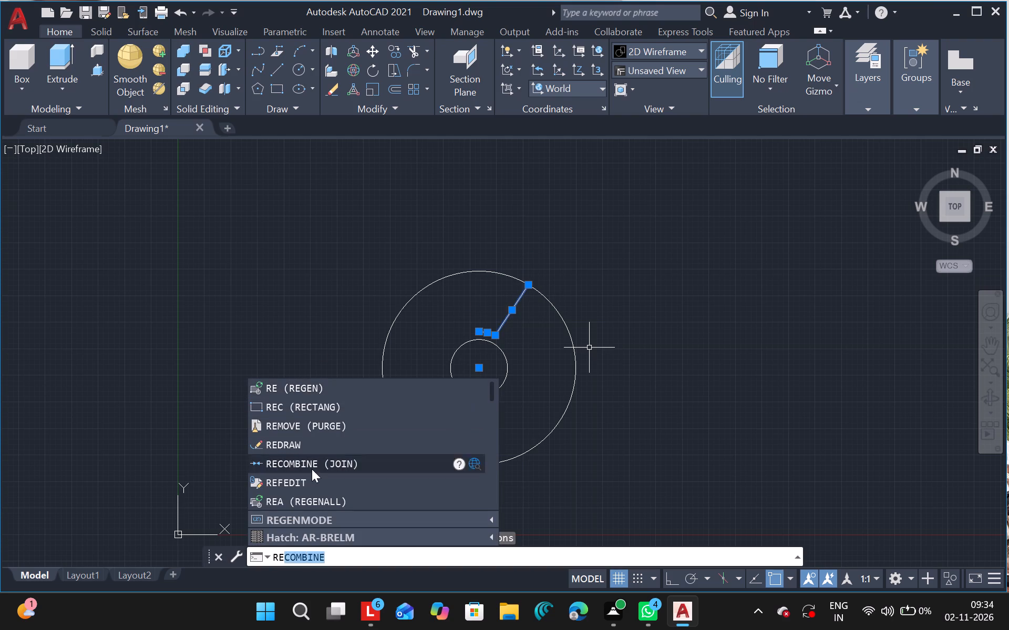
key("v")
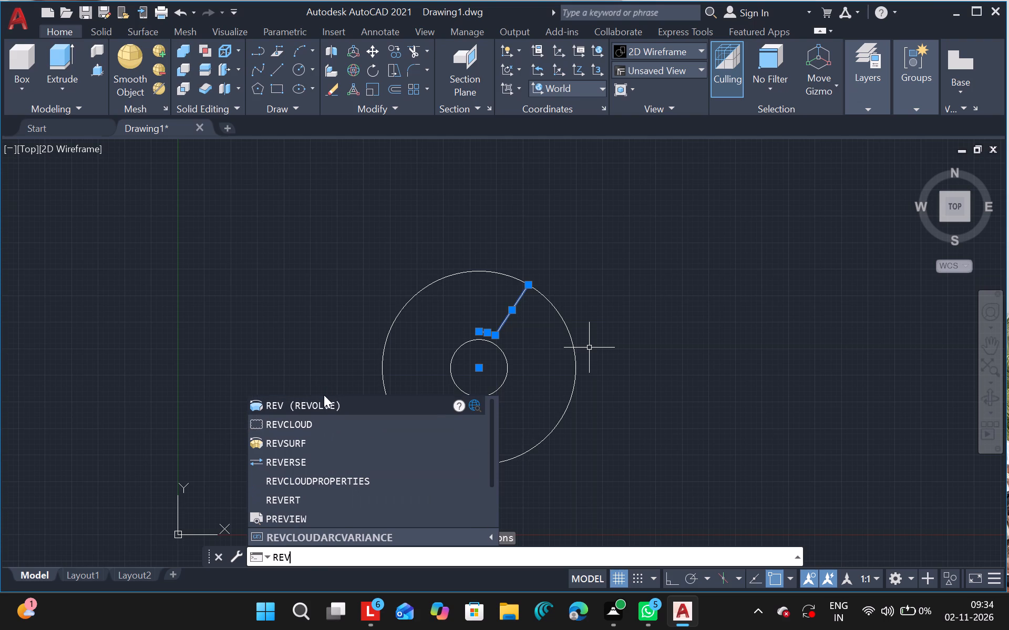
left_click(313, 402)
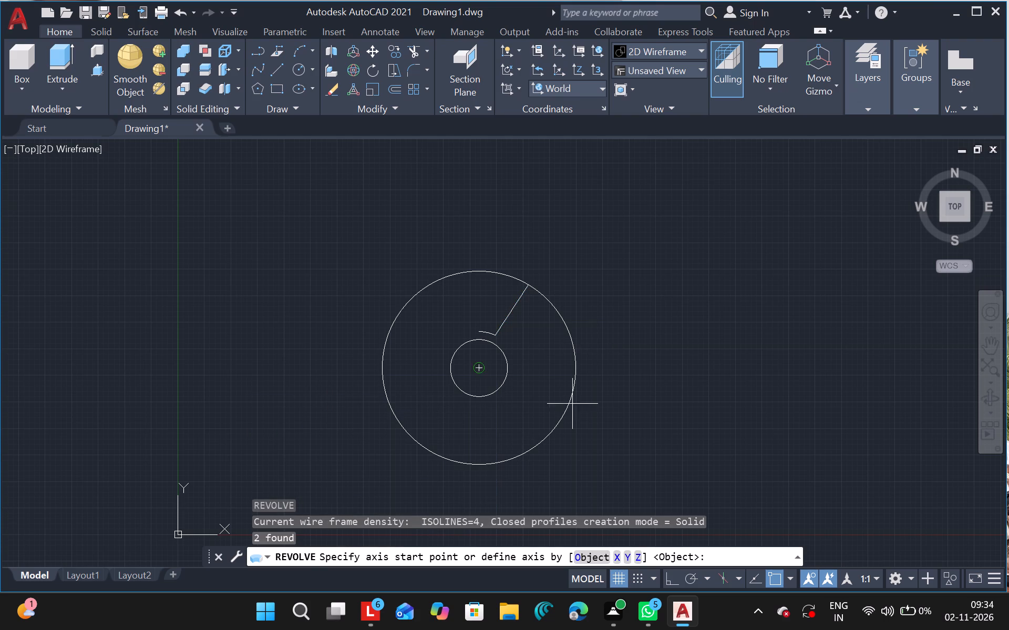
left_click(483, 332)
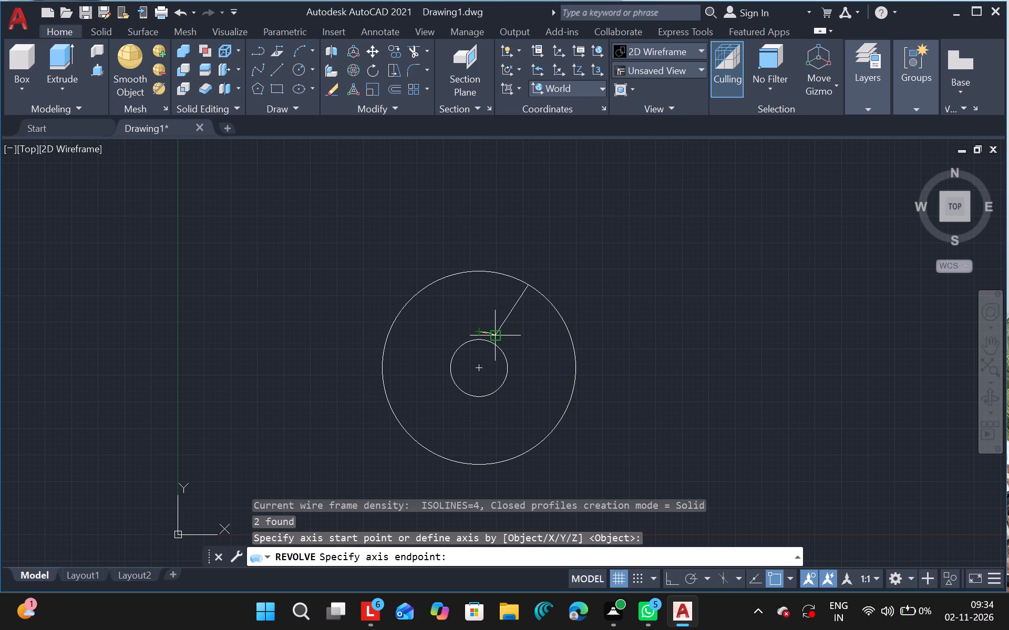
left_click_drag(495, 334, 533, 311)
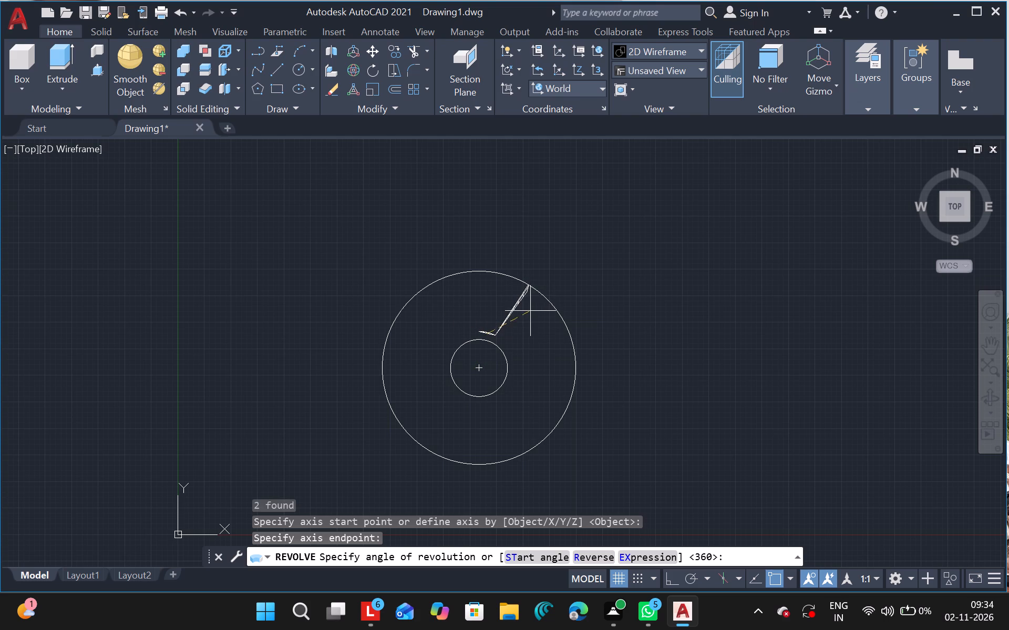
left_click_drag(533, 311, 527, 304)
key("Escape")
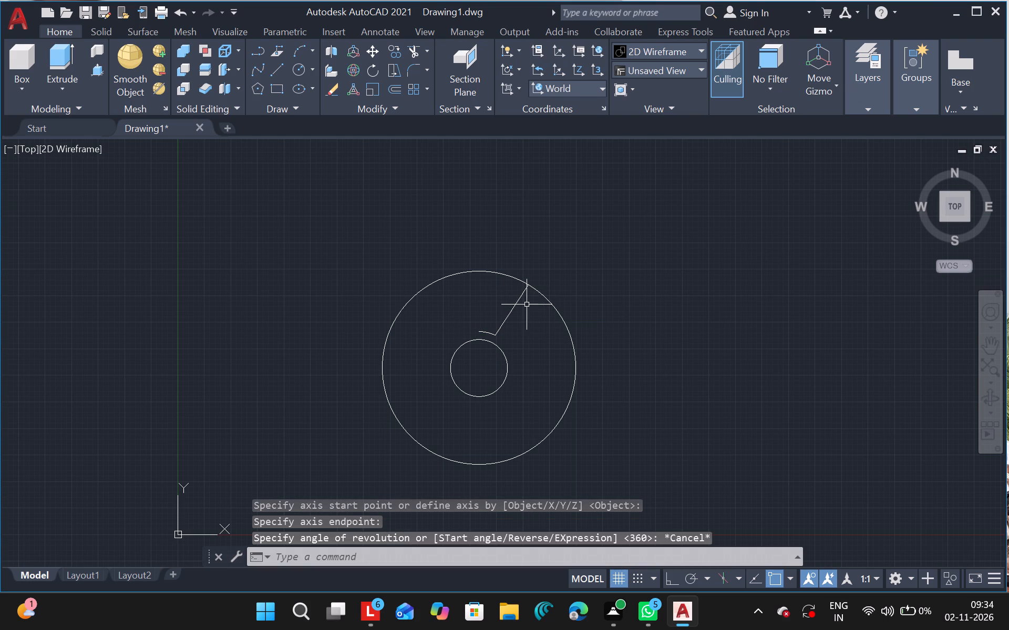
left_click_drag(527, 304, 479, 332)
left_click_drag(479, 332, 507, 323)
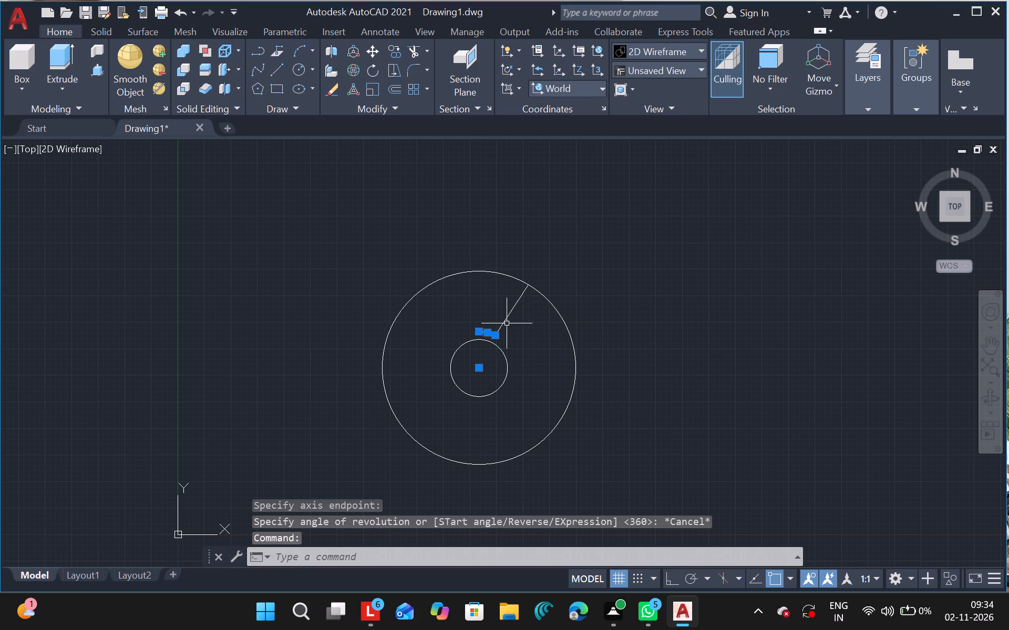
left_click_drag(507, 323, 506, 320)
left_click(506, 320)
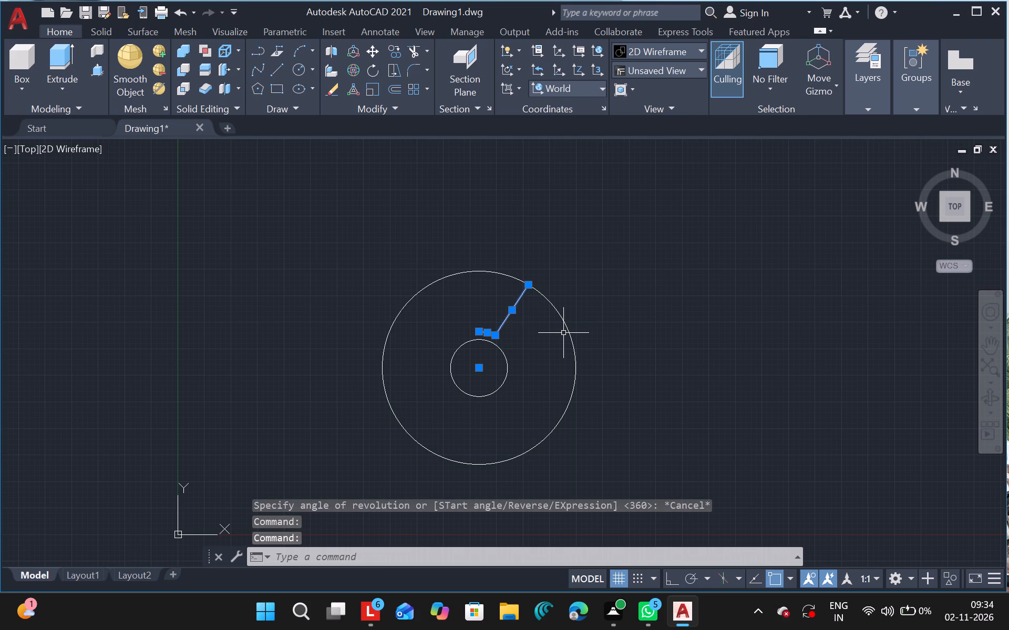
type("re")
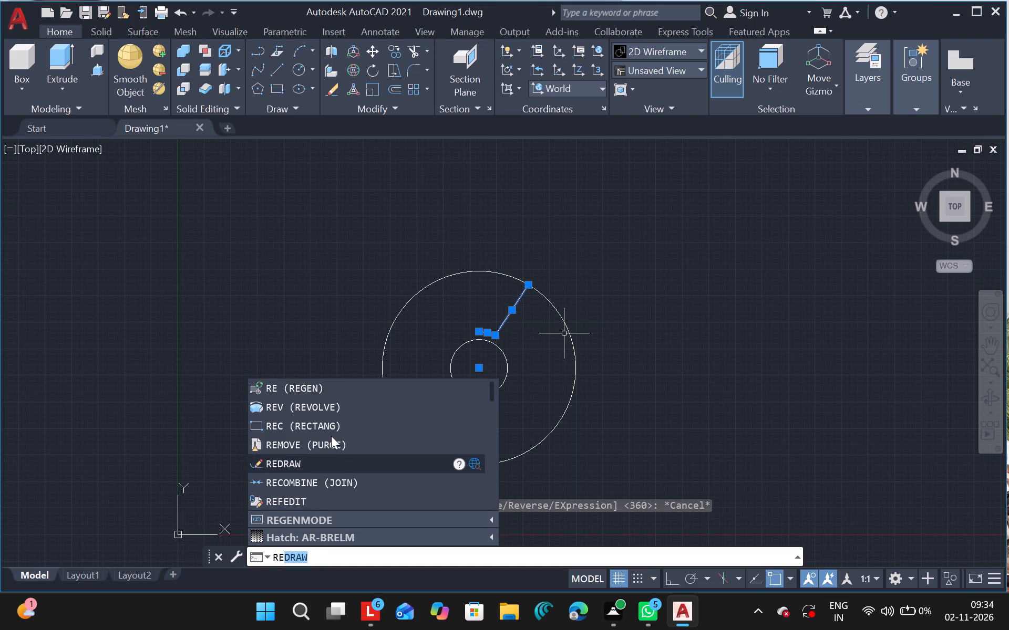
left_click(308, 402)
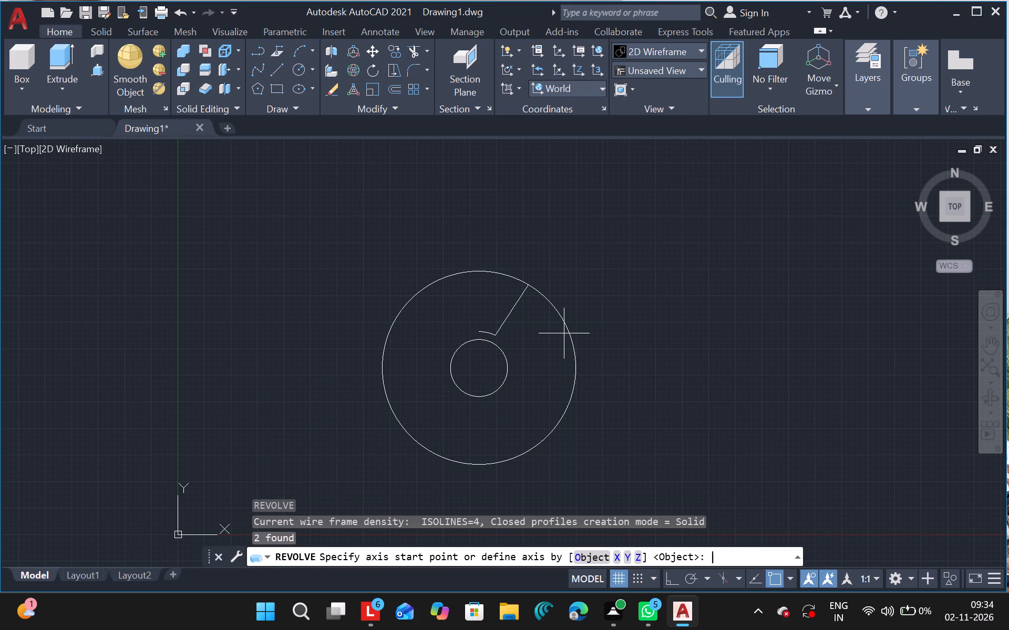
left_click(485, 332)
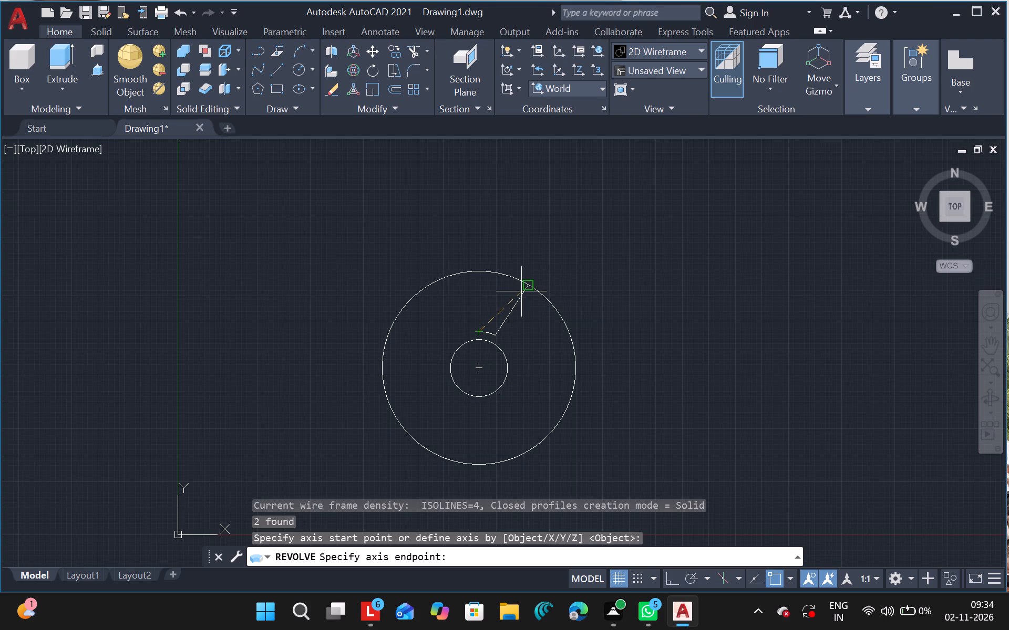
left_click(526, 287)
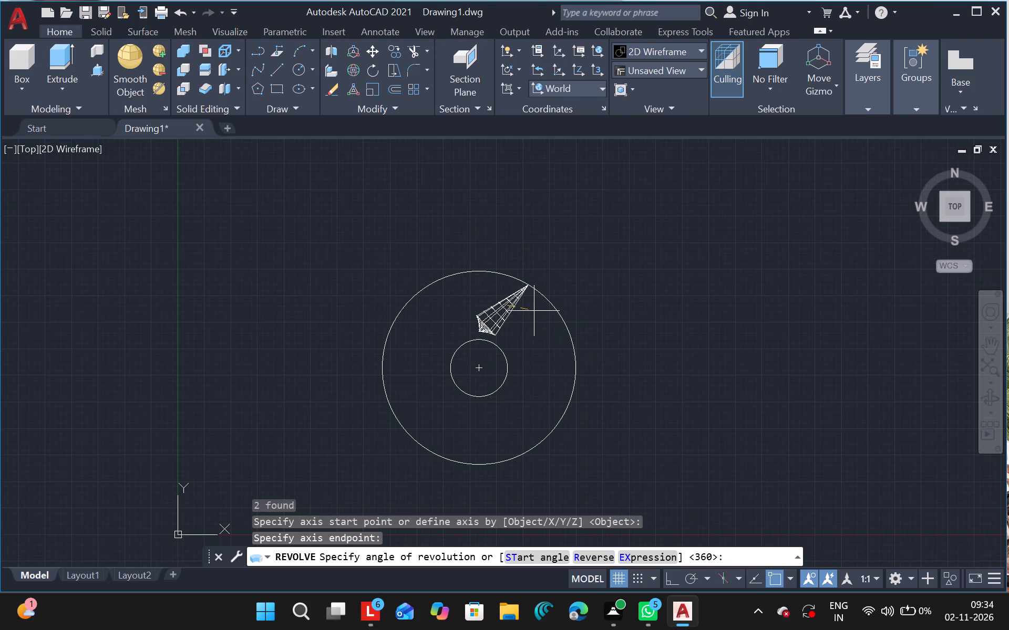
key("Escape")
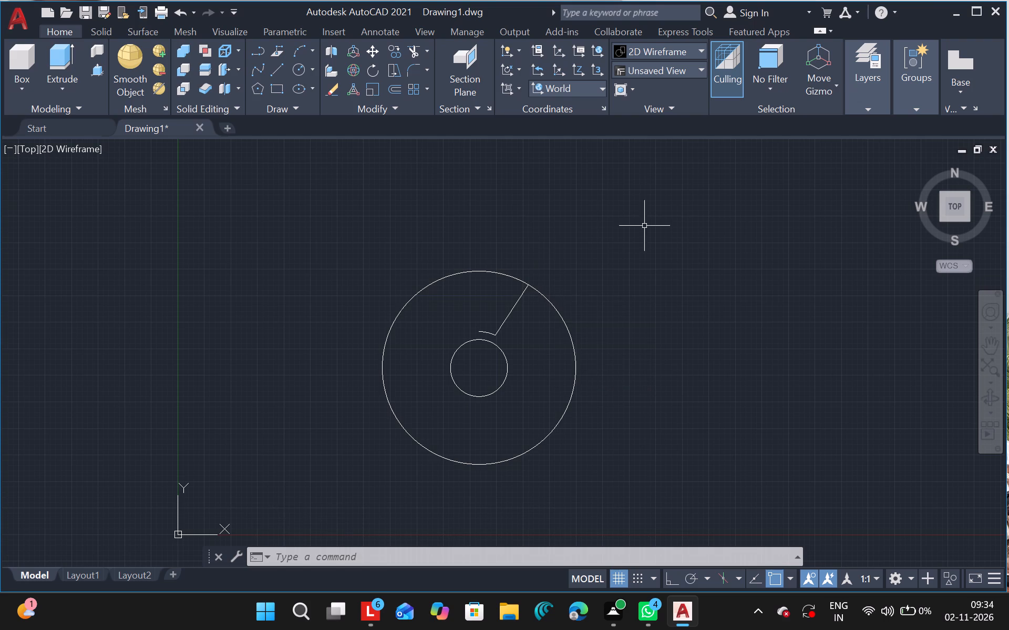
Mirror the slanted line and short arc about a roughly vertical line through the arc's free end, keeping the source objects.
left_click(510, 310)
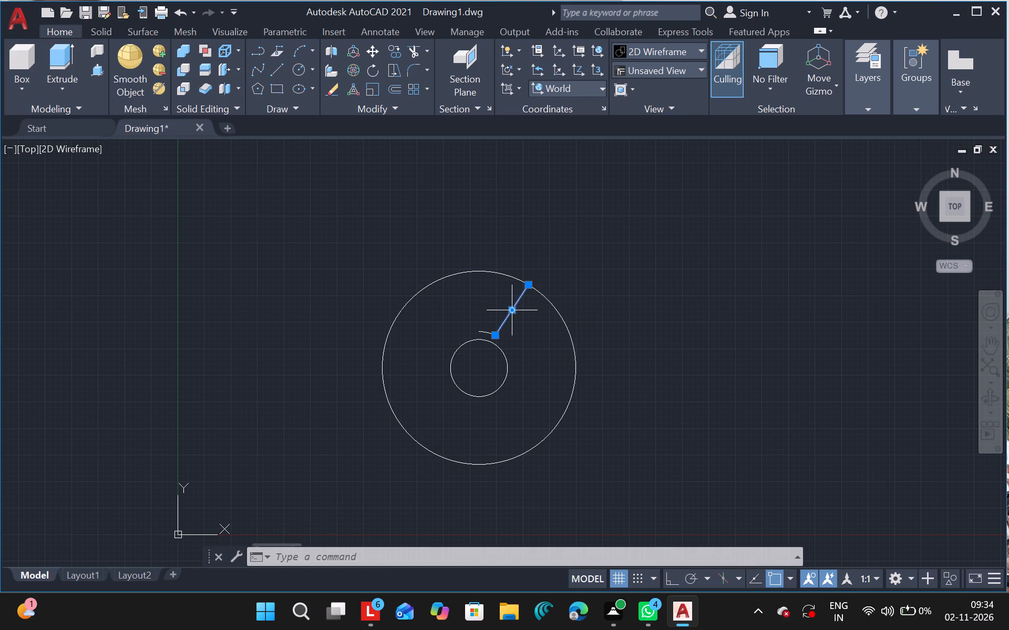
left_click(485, 331)
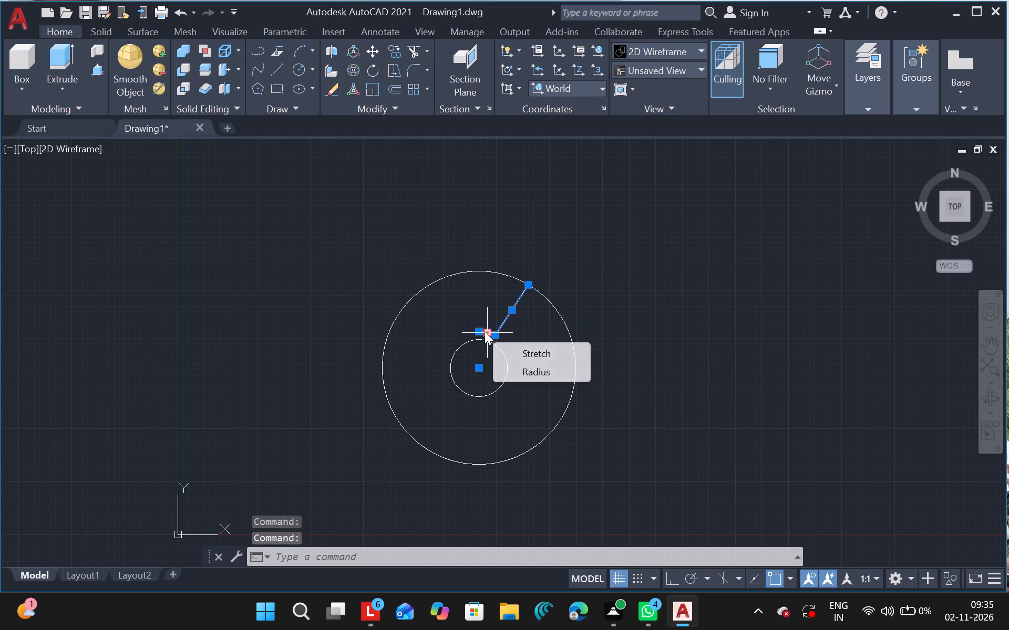
type("mi")
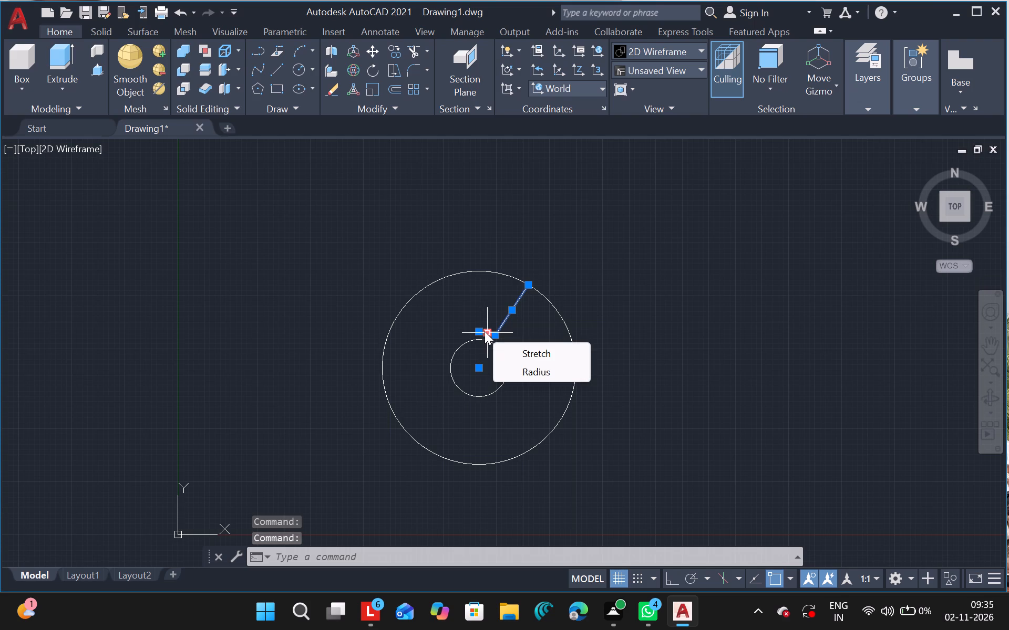
type("mi")
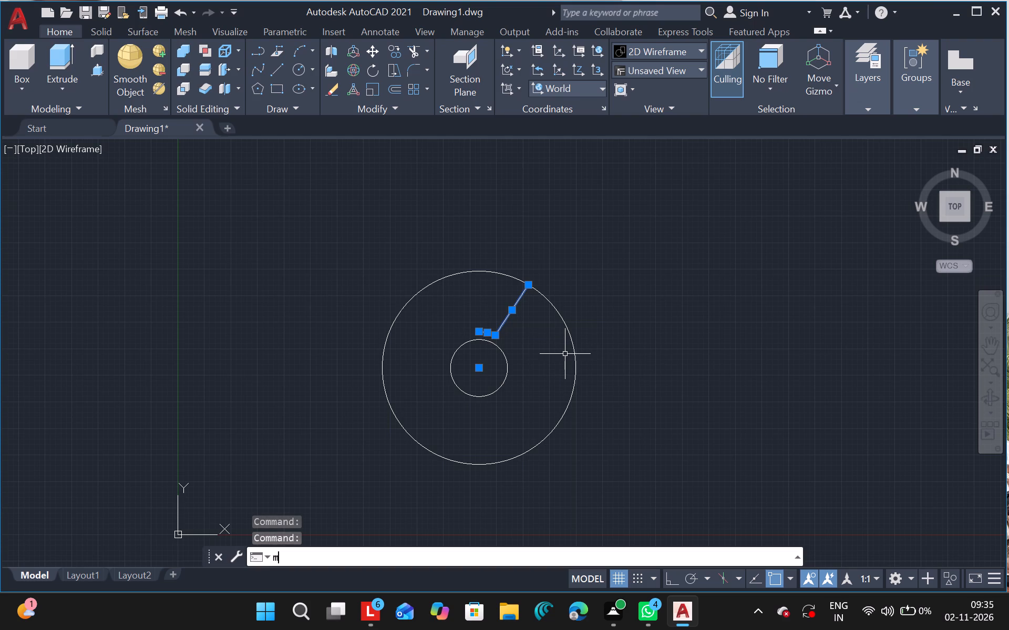
left_click(306, 445)
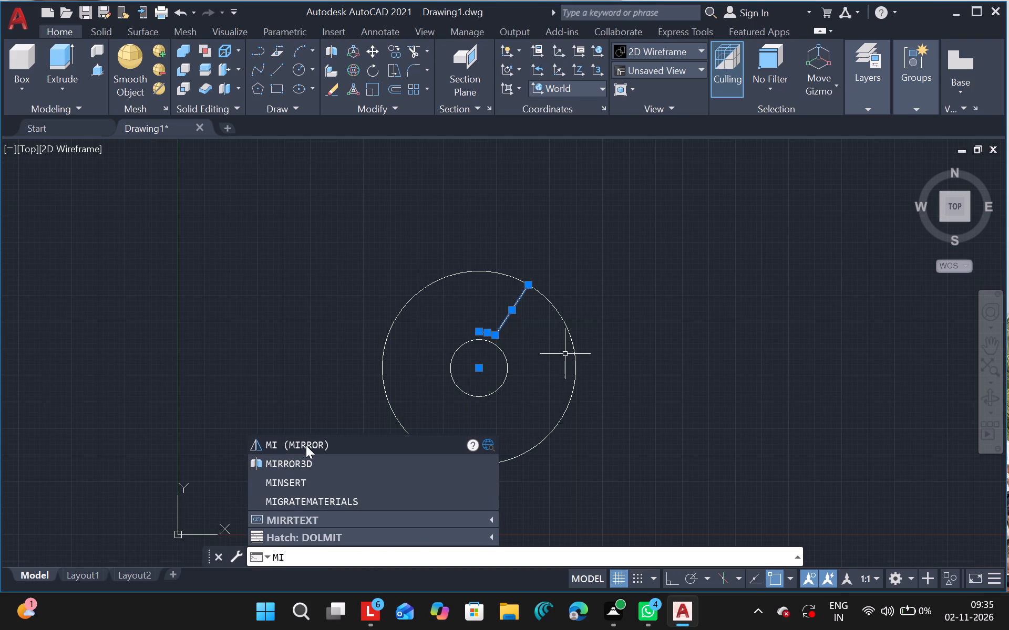
left_click(484, 331)
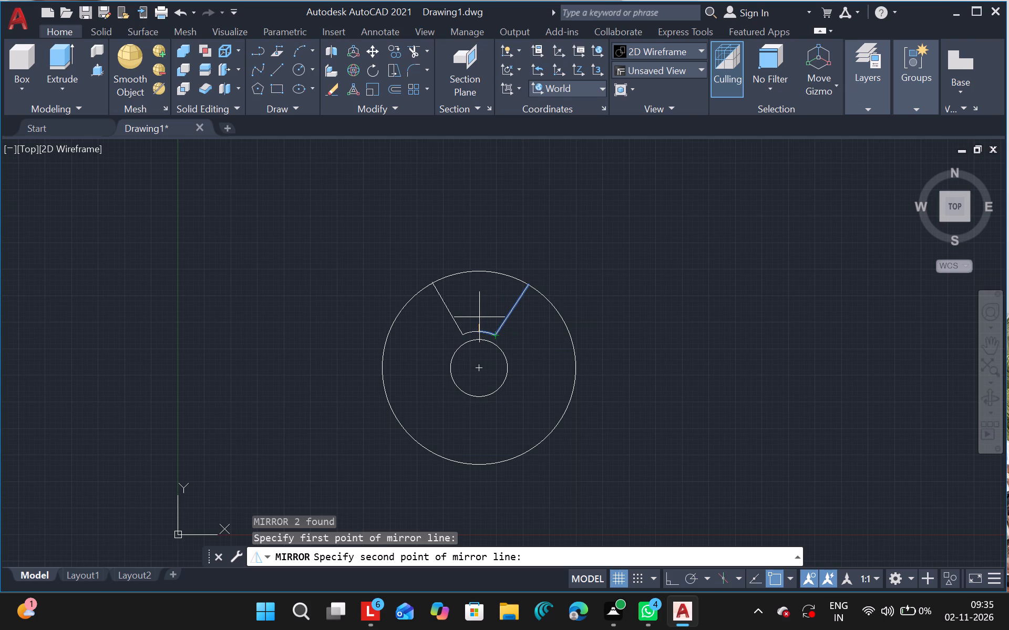
left_click(480, 317)
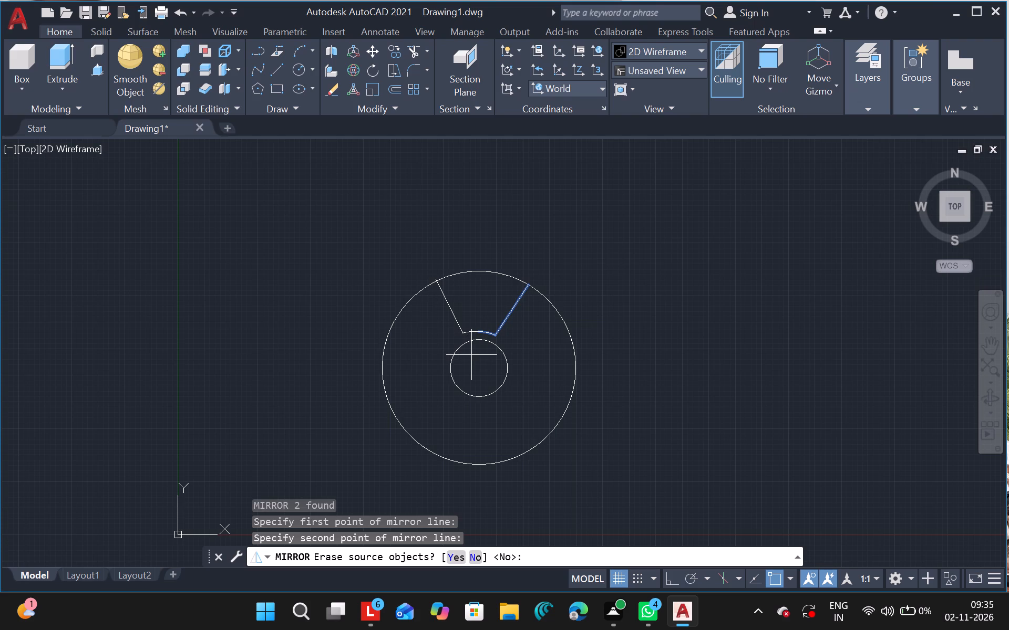
type("fe")
key("Return")
key("Return")
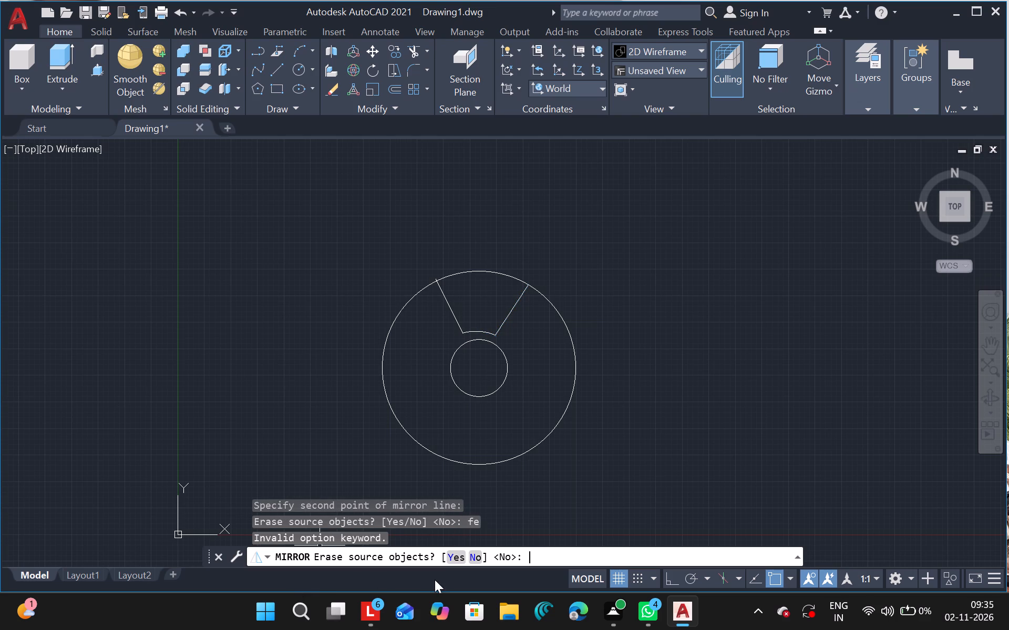
key("Return")
key("Return")
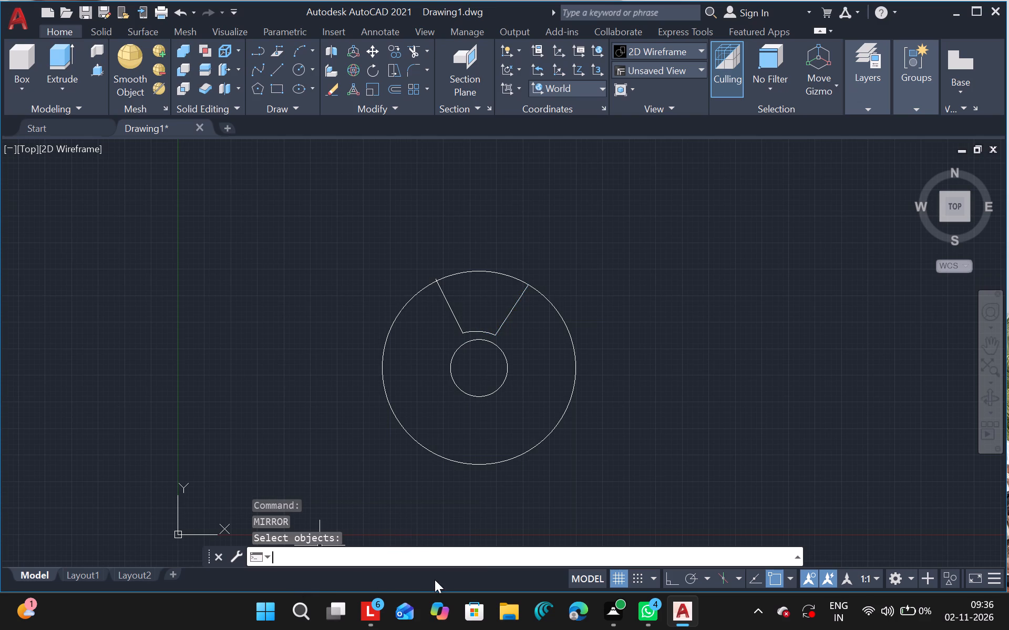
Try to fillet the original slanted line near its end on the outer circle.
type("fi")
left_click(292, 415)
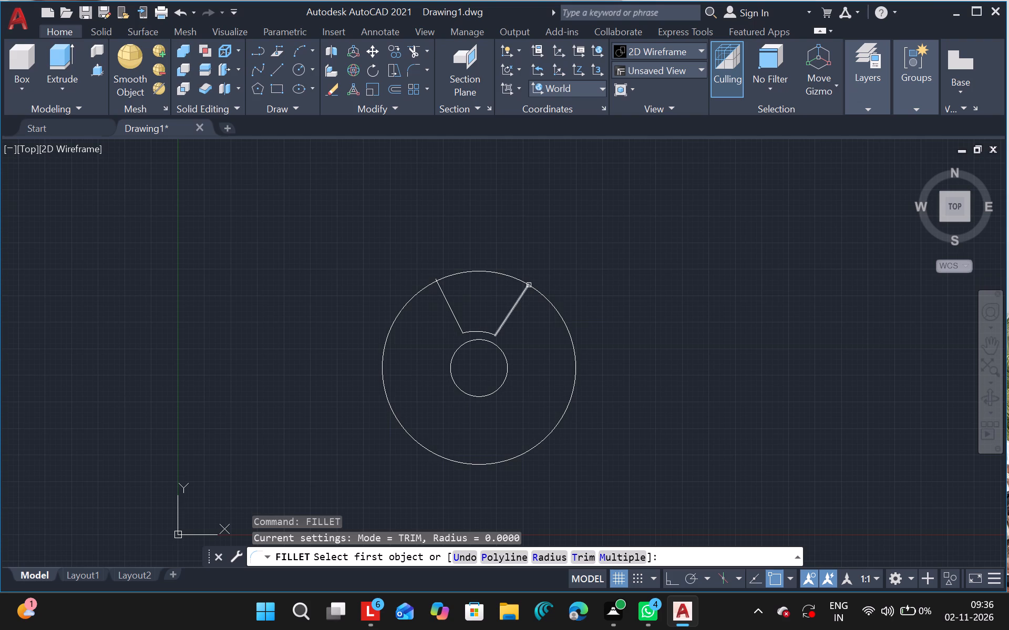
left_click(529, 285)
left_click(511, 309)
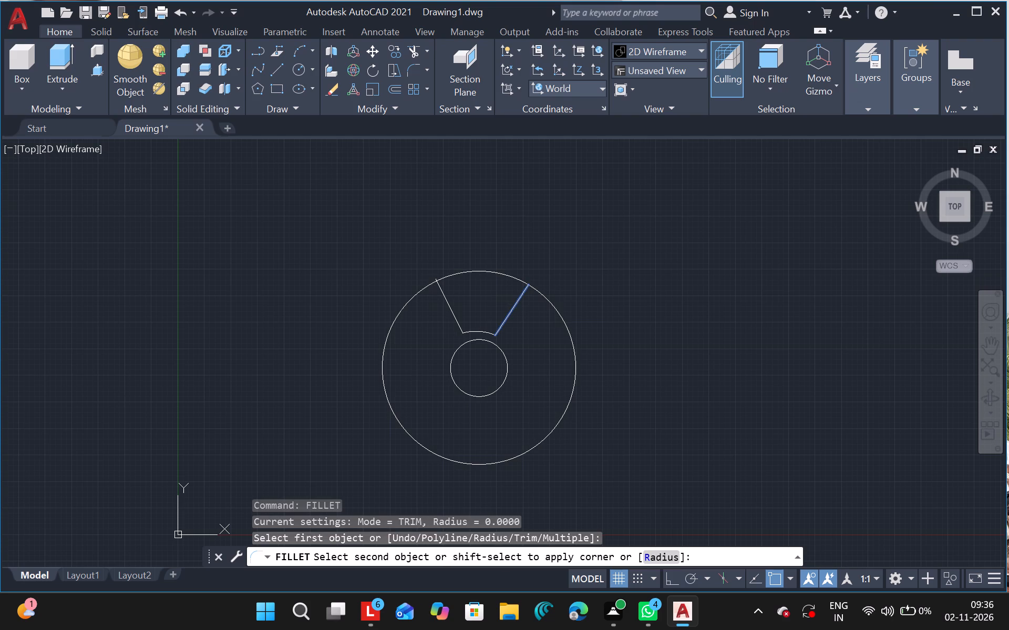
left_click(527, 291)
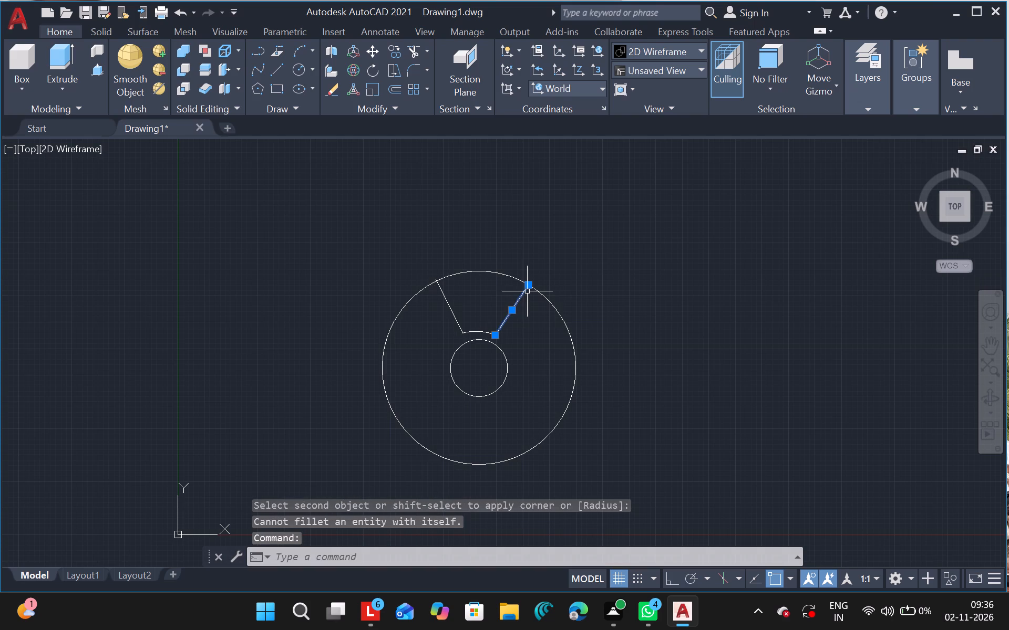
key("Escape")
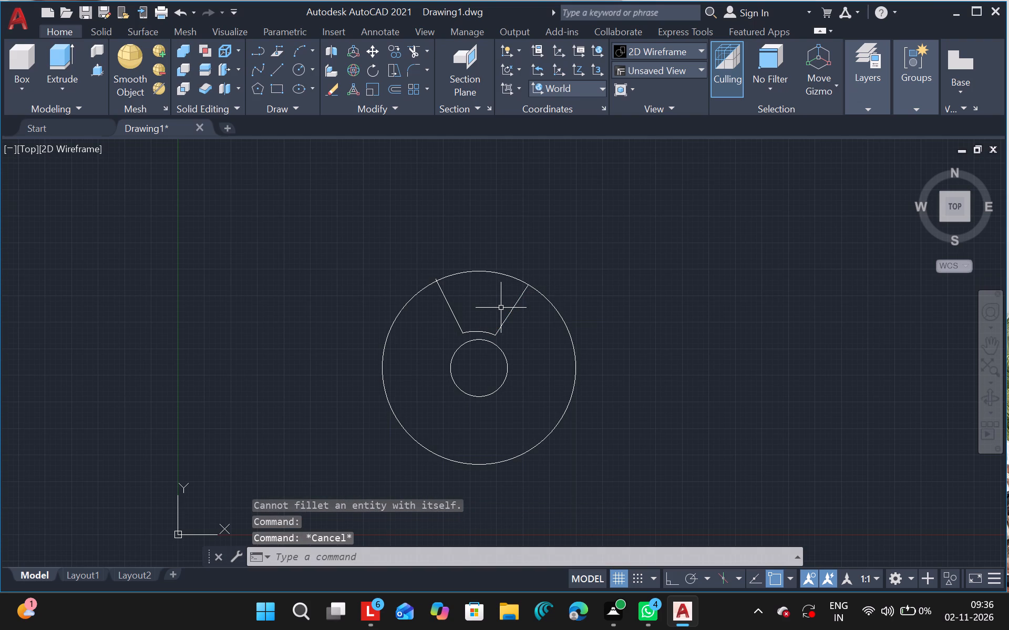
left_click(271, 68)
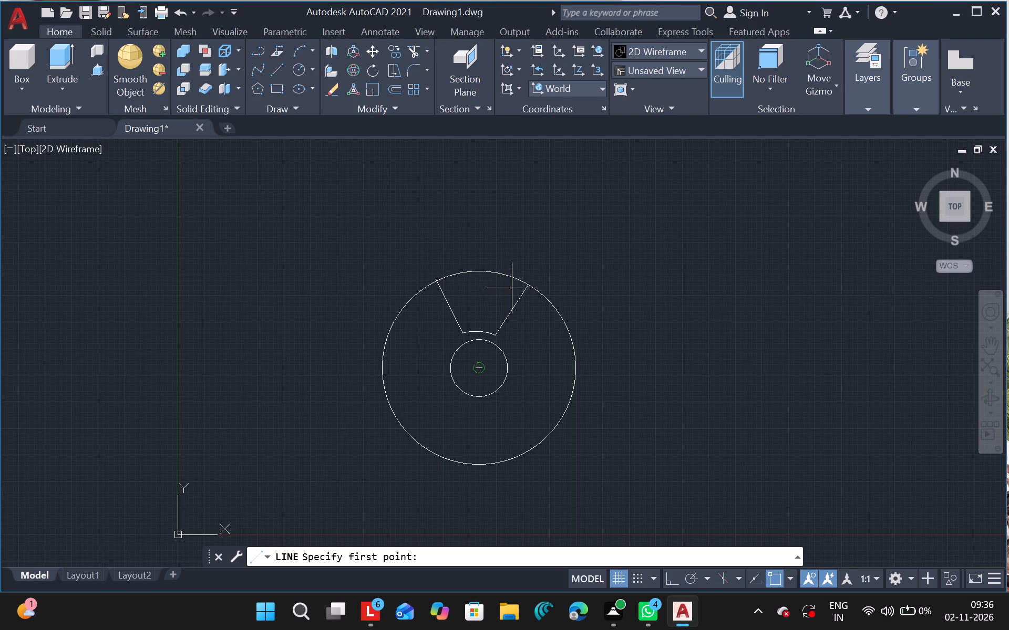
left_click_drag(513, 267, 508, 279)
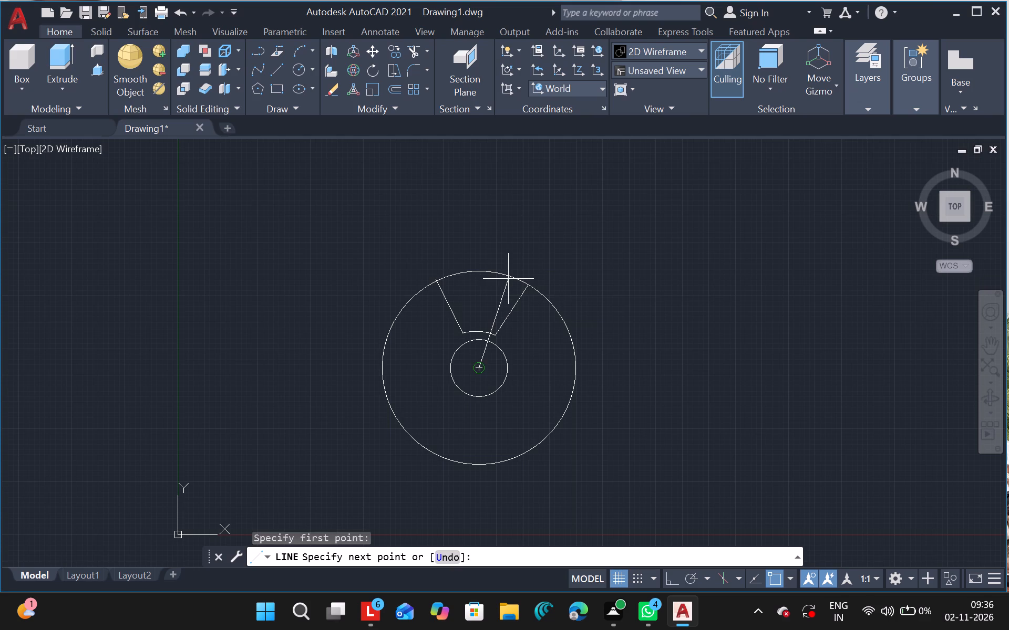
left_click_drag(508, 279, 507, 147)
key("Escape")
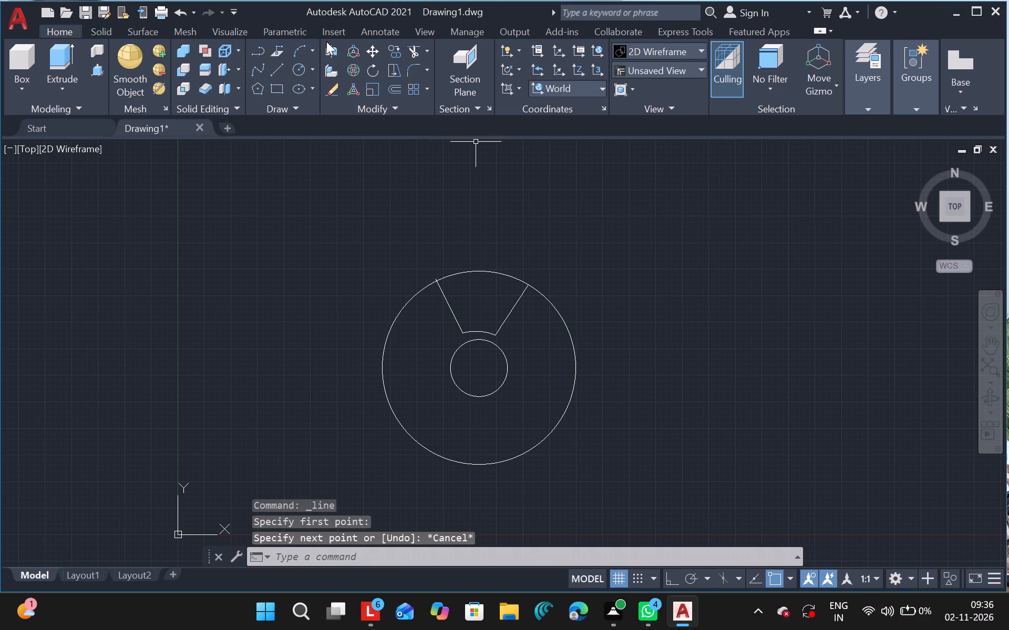
Draw two lines meeting just inside the outer circle near the right slanted line's upper end, extending outside up-right and down-right.
left_click(278, 64)
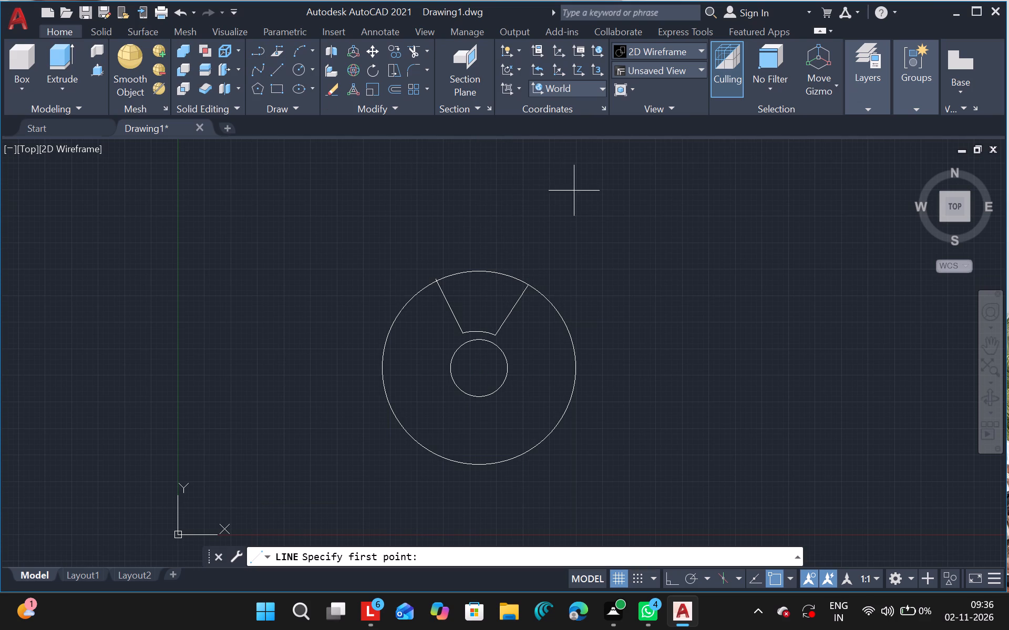
left_click_drag(553, 192, 508, 291)
left_click(508, 291)
key("Escape")
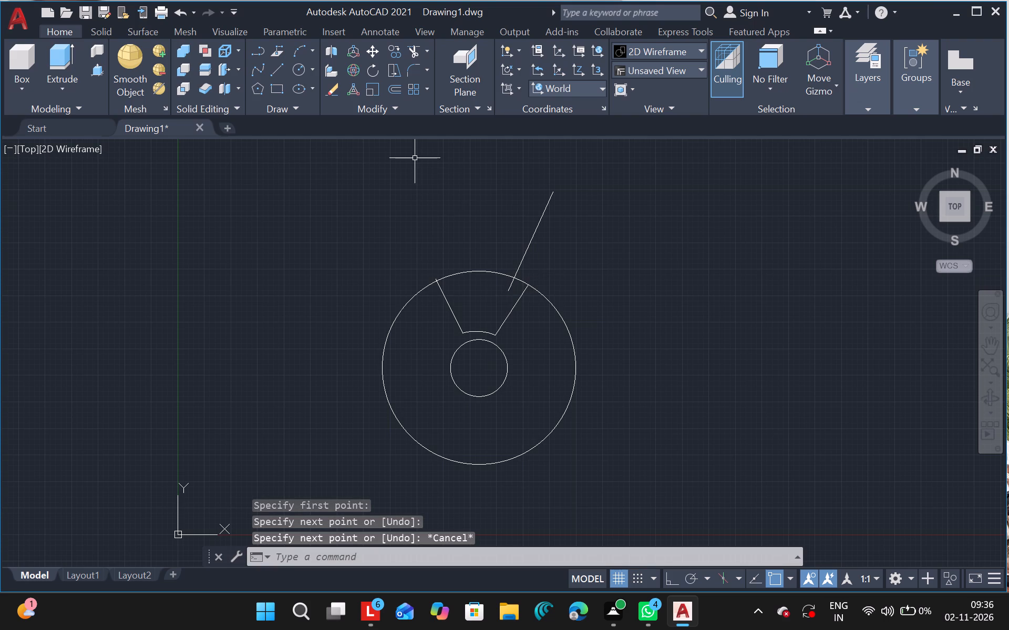
left_click(279, 68)
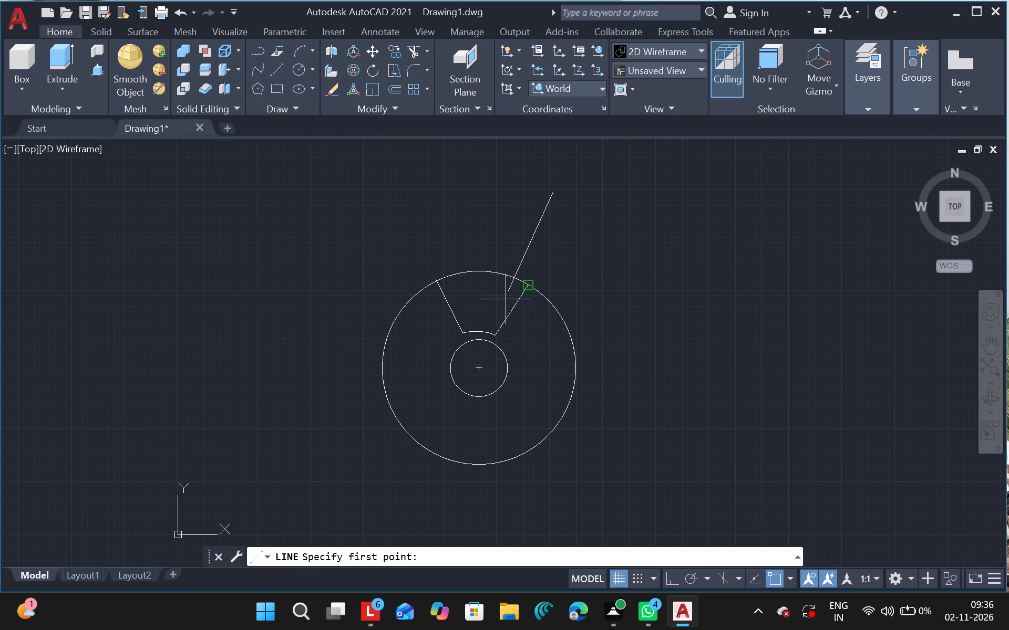
left_click_drag(511, 298, 573, 307)
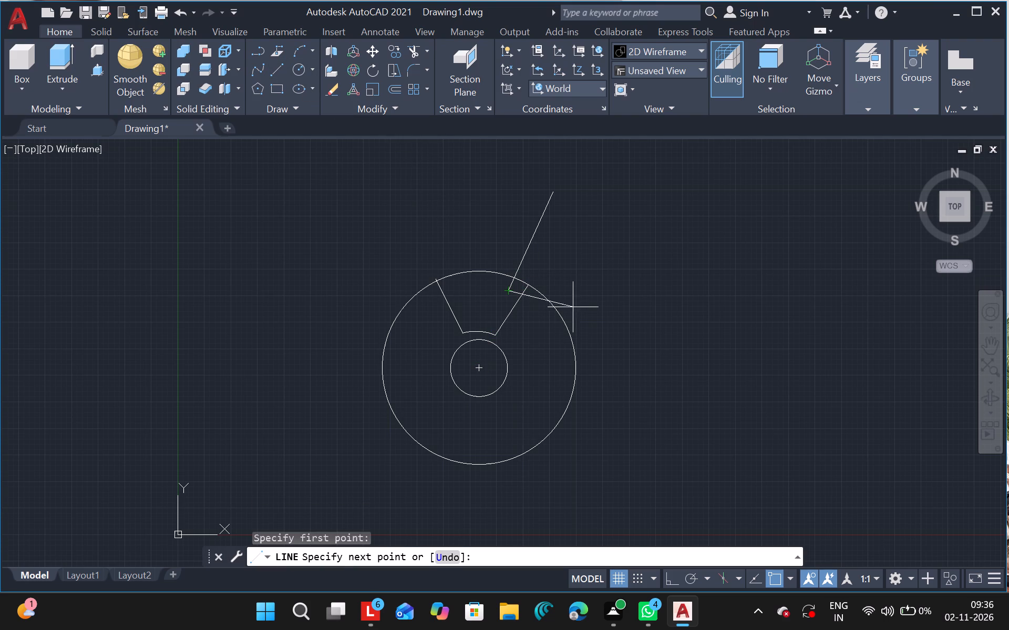
left_click_drag(573, 307, 581, 328)
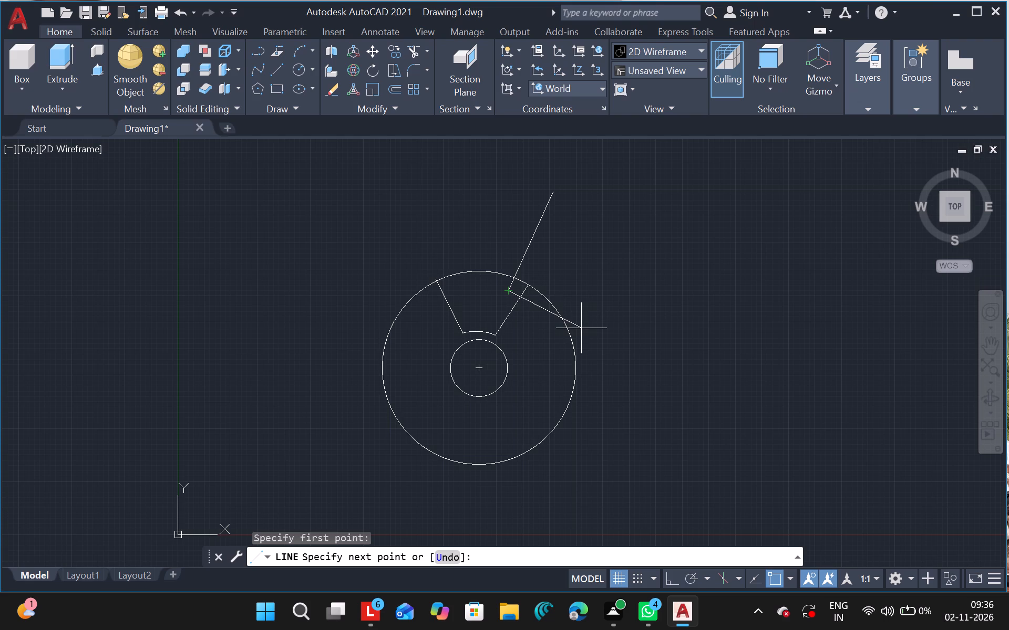
left_click(581, 328)
key("Escape")
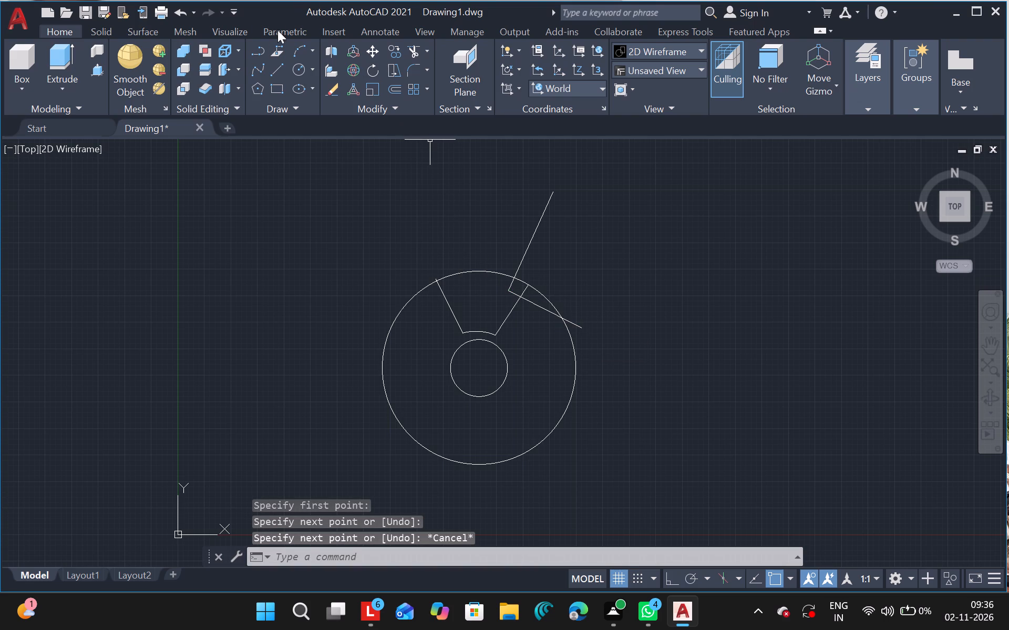
Draw a three-point arc from the outer circle through the second line's crossing with the right slanted line, ending inside the sector.
left_click(293, 53)
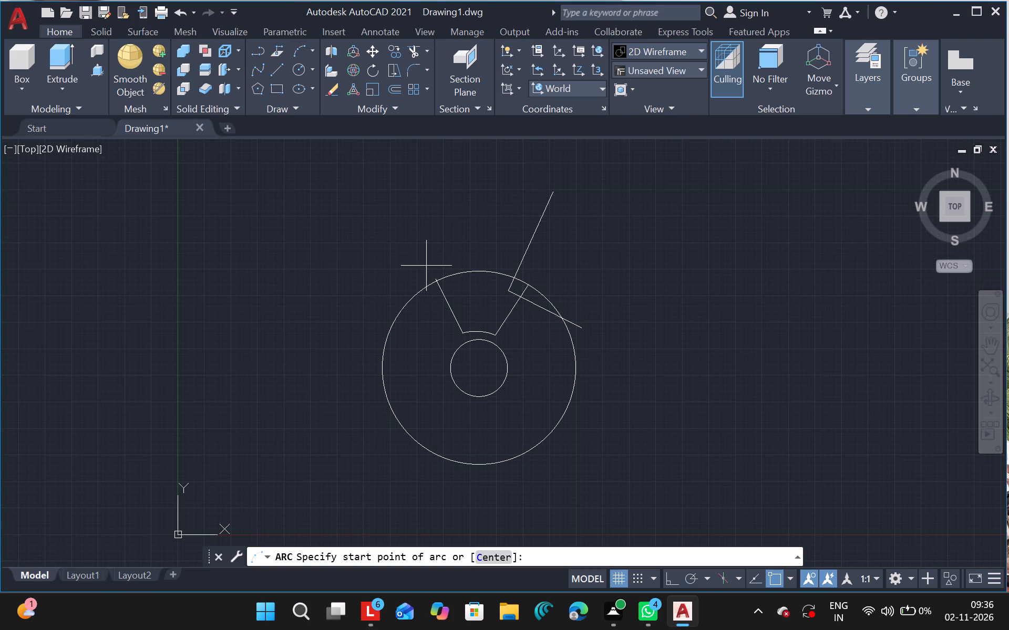
left_click_drag(516, 278, 522, 283)
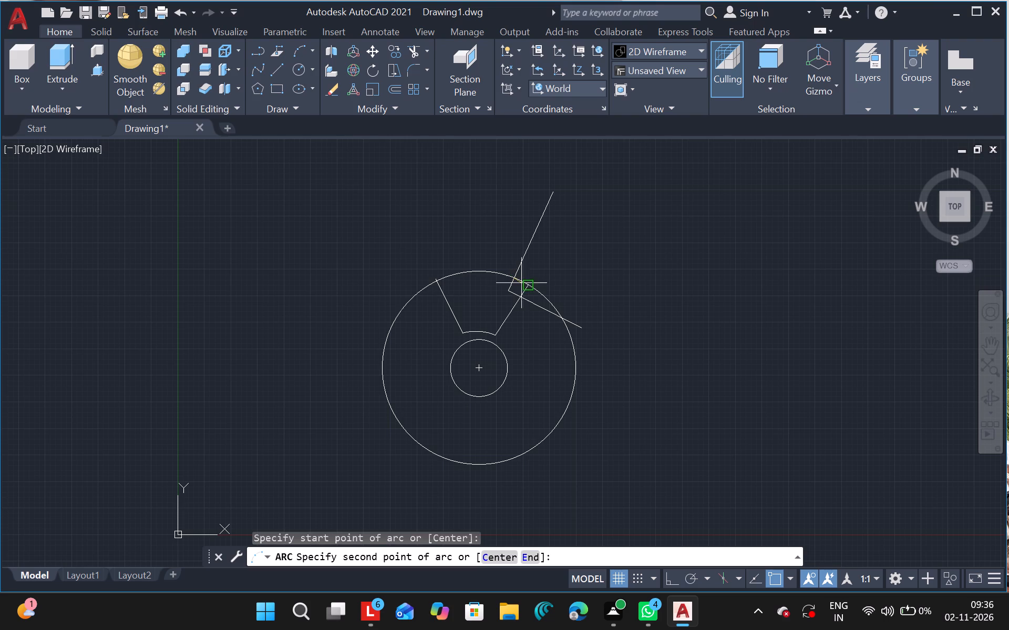
left_click_drag(522, 283, 523, 298)
left_click(523, 298)
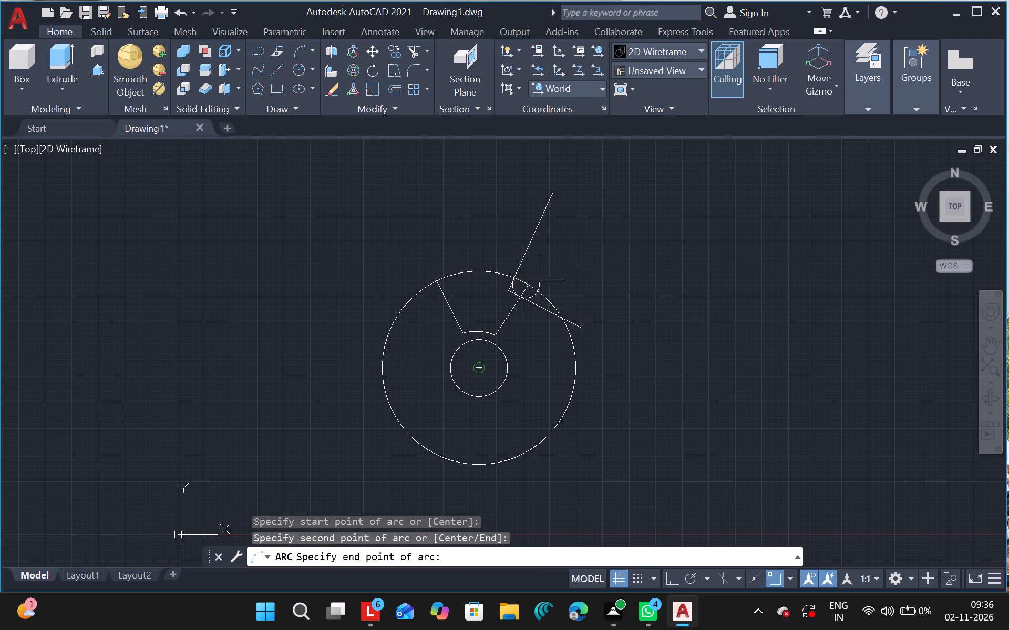
left_click(493, 308)
key("Escape")
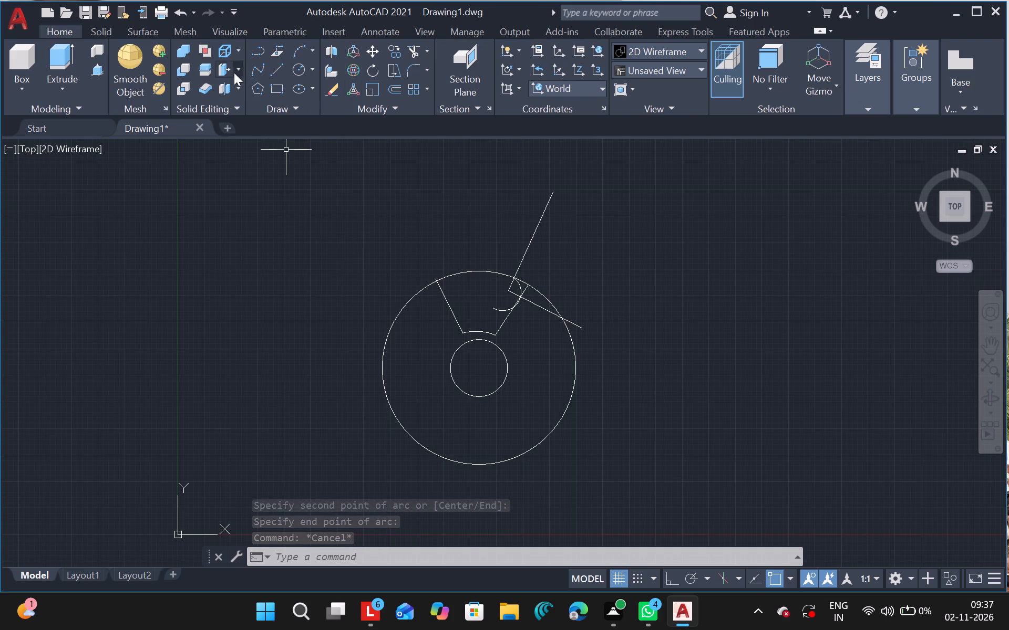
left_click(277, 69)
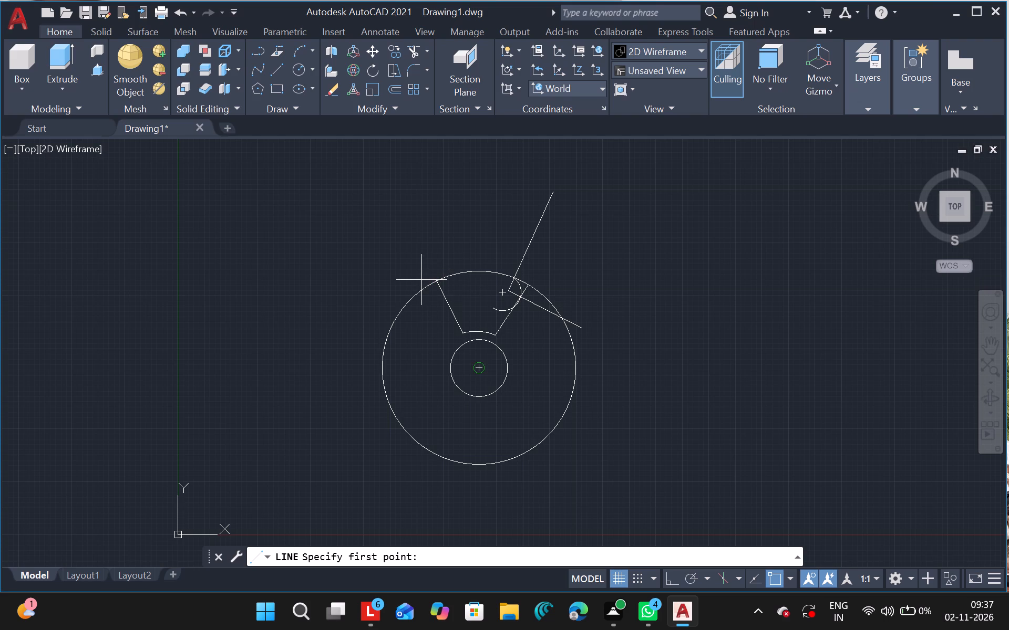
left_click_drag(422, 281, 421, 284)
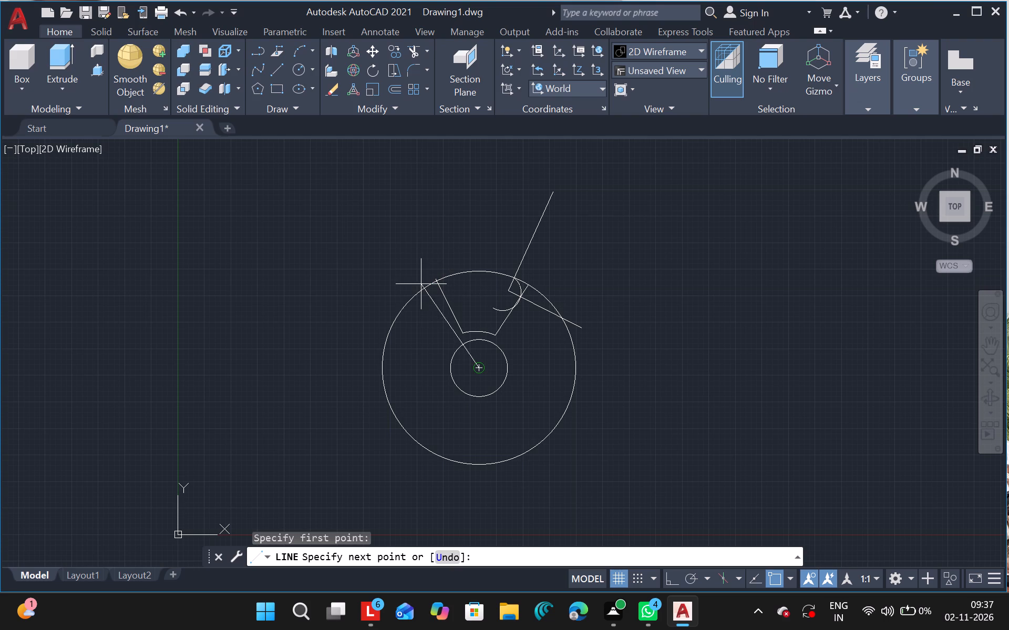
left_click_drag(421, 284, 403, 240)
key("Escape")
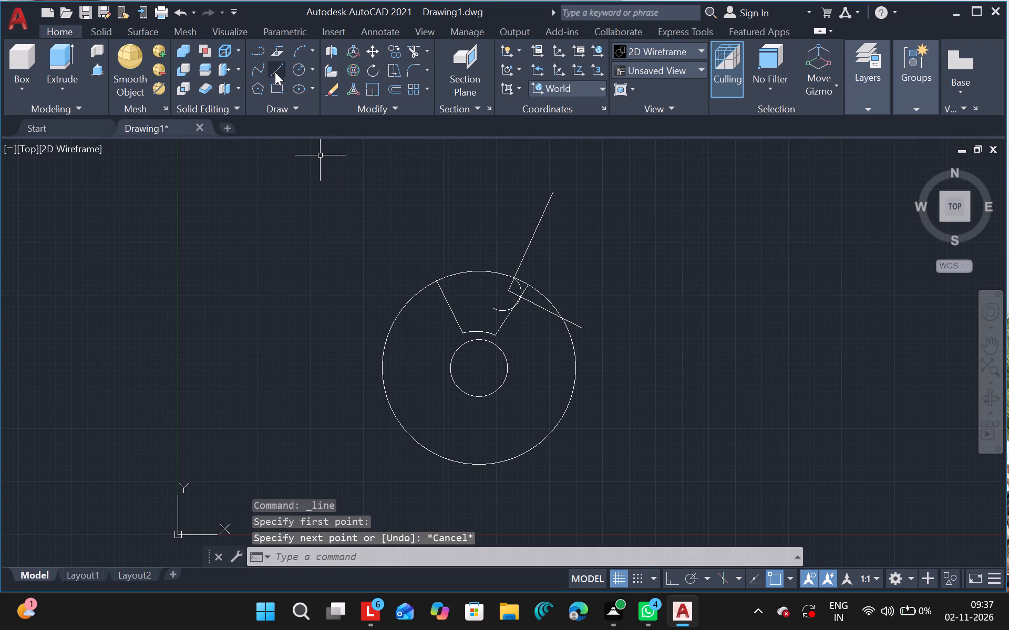
Draw two connected lines at the sector's upper-left corner, from outside the outer circle to just inside it, and back out up-right.
left_click(275, 72)
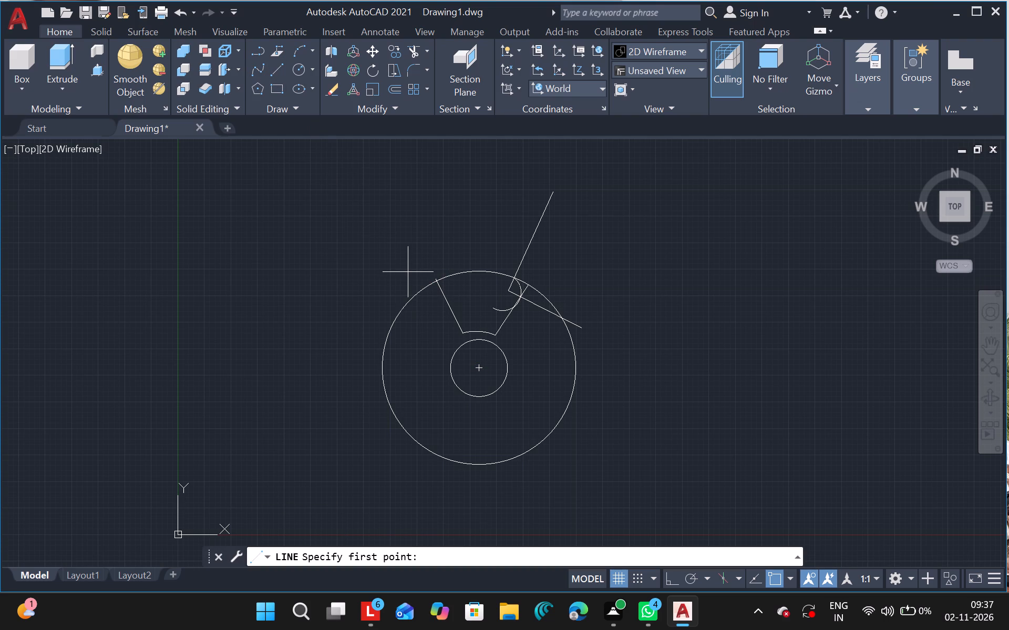
left_click_drag(414, 268, 441, 309)
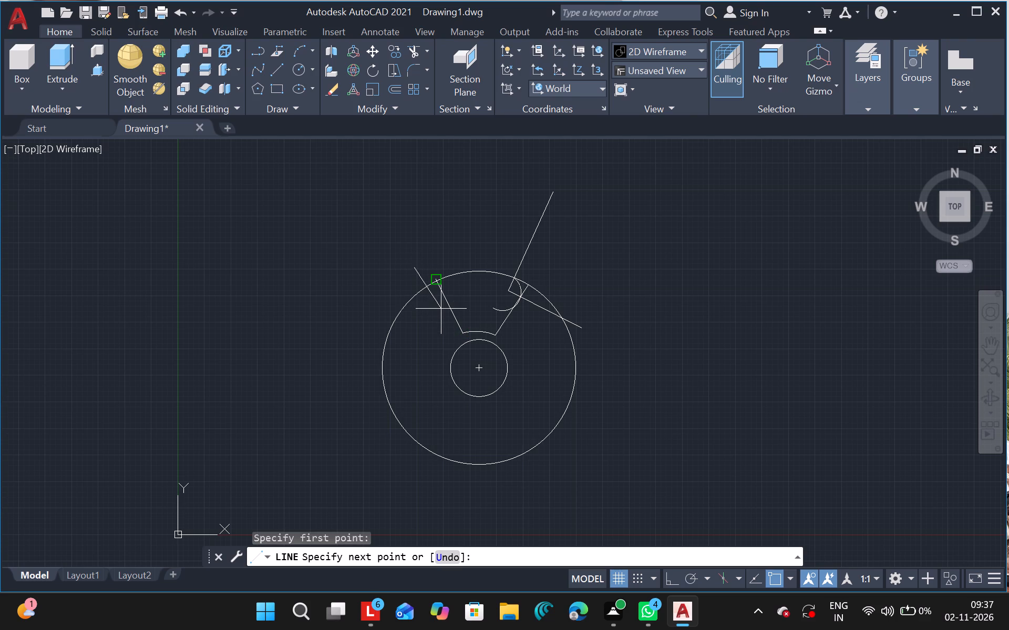
left_click_drag(441, 309, 434, 301)
left_click_drag(434, 301, 475, 265)
left_click(475, 265)
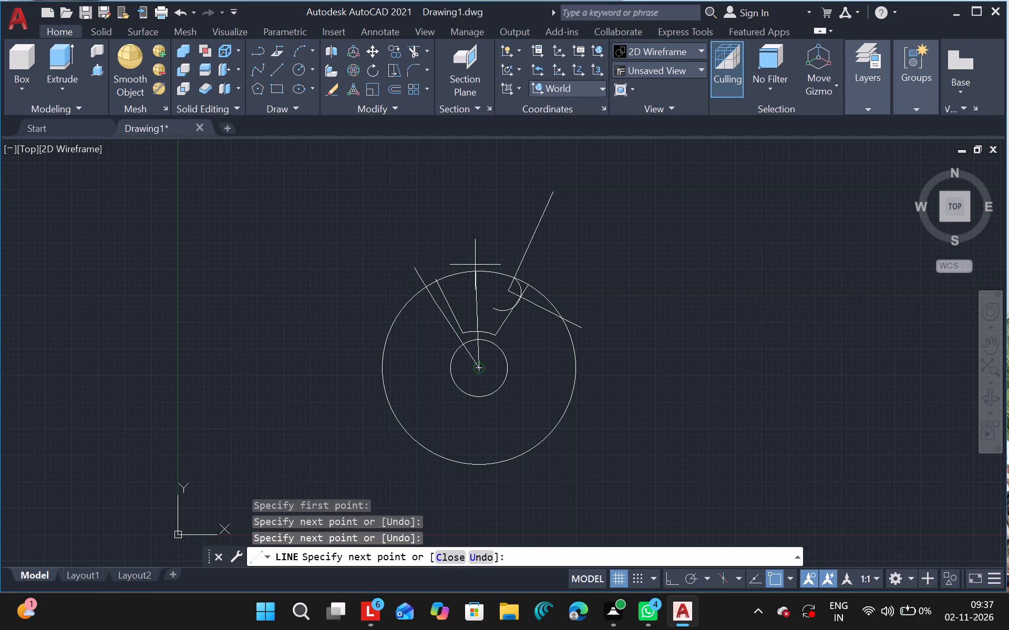
key("ctrl+z")
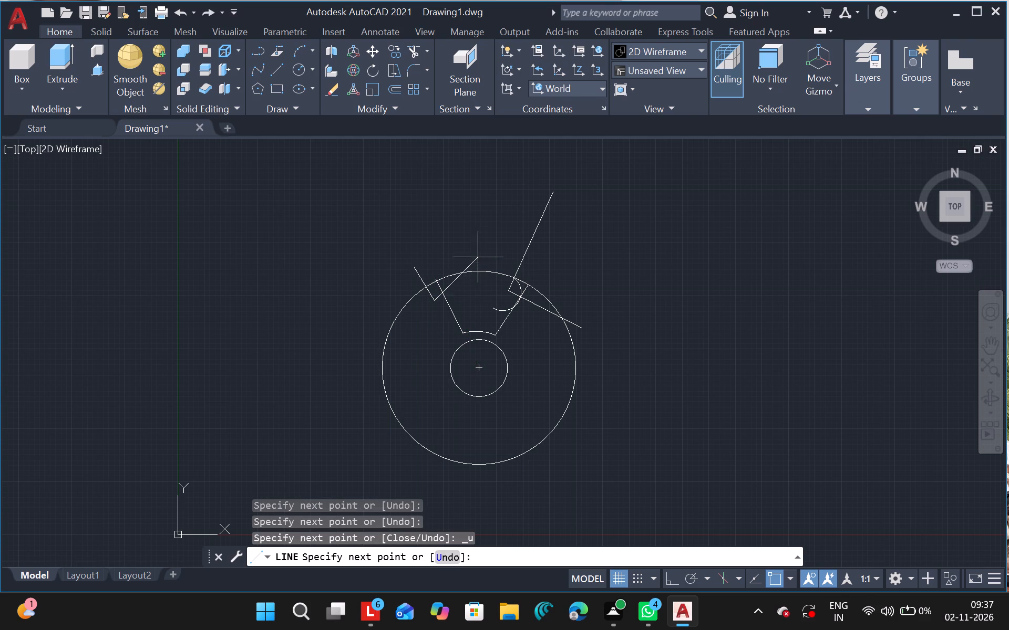
left_click(497, 229)
key("Escape")
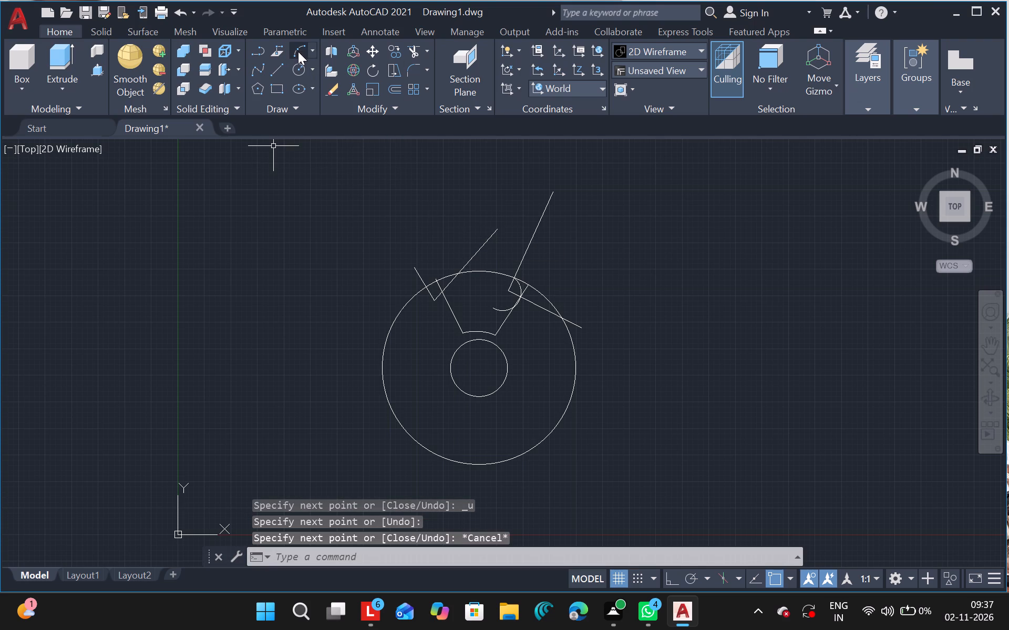
Draw a three-point arc from the left slanted line's upper end through the new lines' corner to the first arc's free end.
left_click_drag(298, 49, 448, 320)
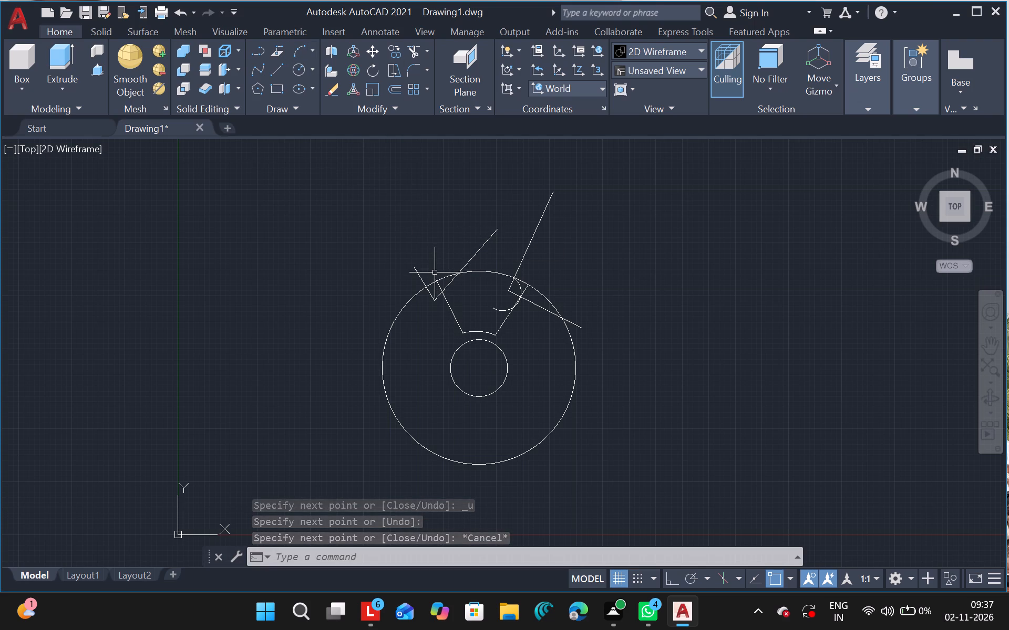
left_click(294, 53)
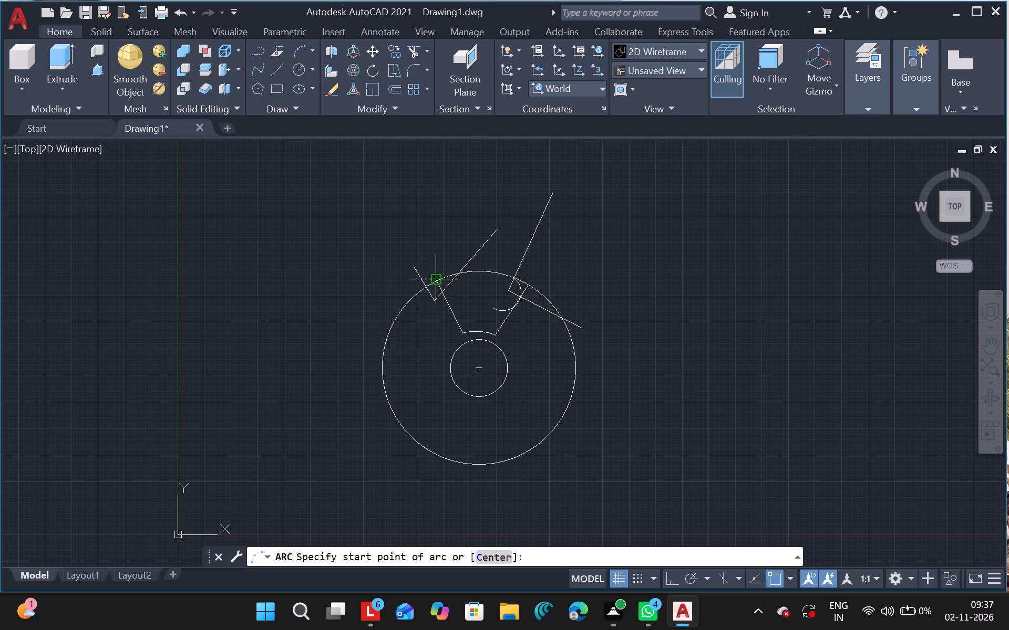
left_click_drag(437, 279, 436, 298)
left_click(436, 298)
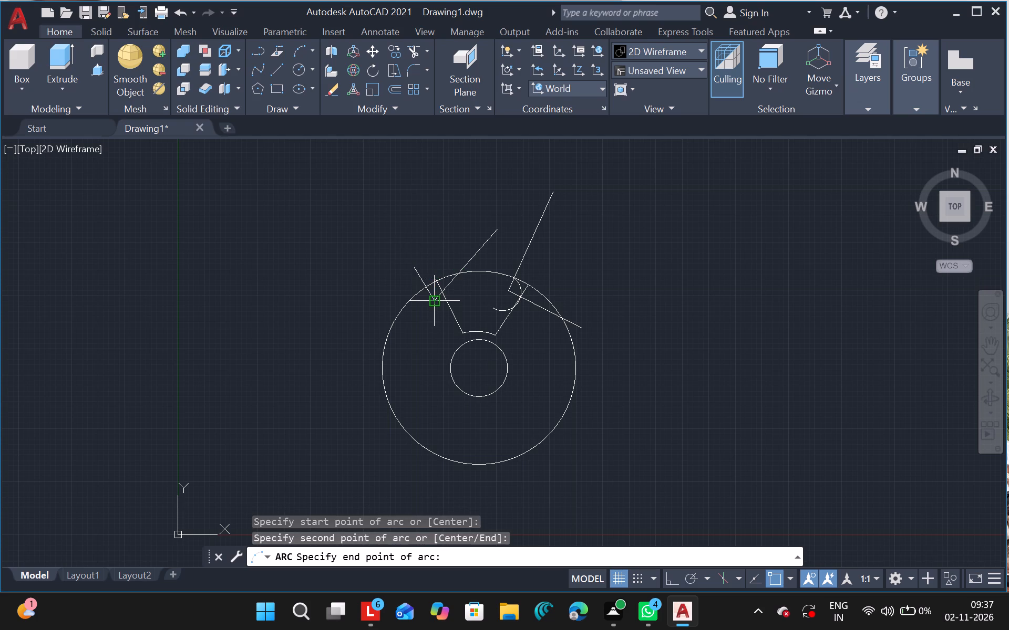
left_click(486, 317)
key("Escape")
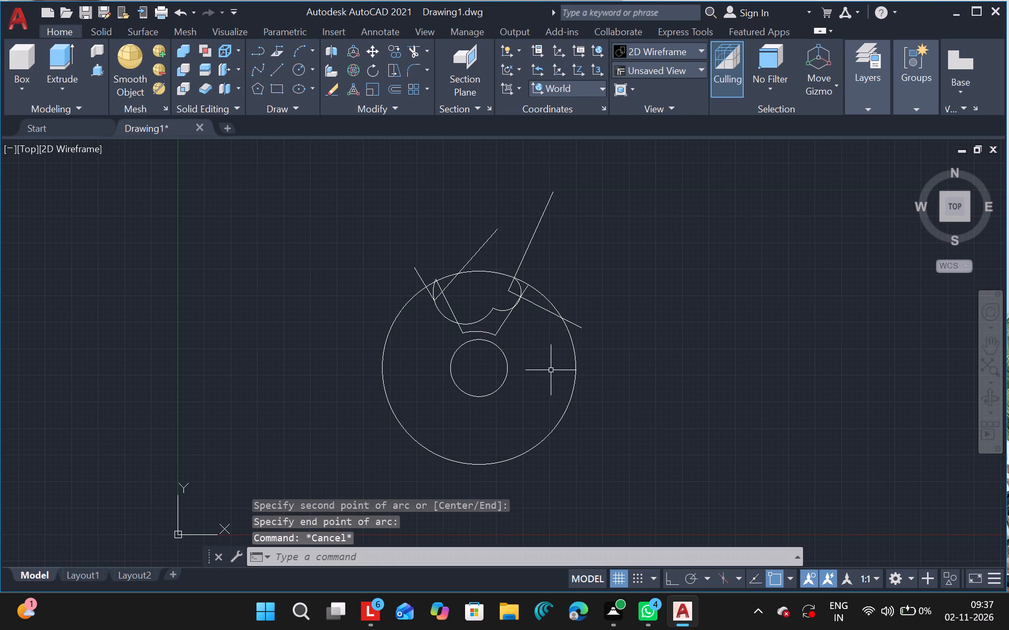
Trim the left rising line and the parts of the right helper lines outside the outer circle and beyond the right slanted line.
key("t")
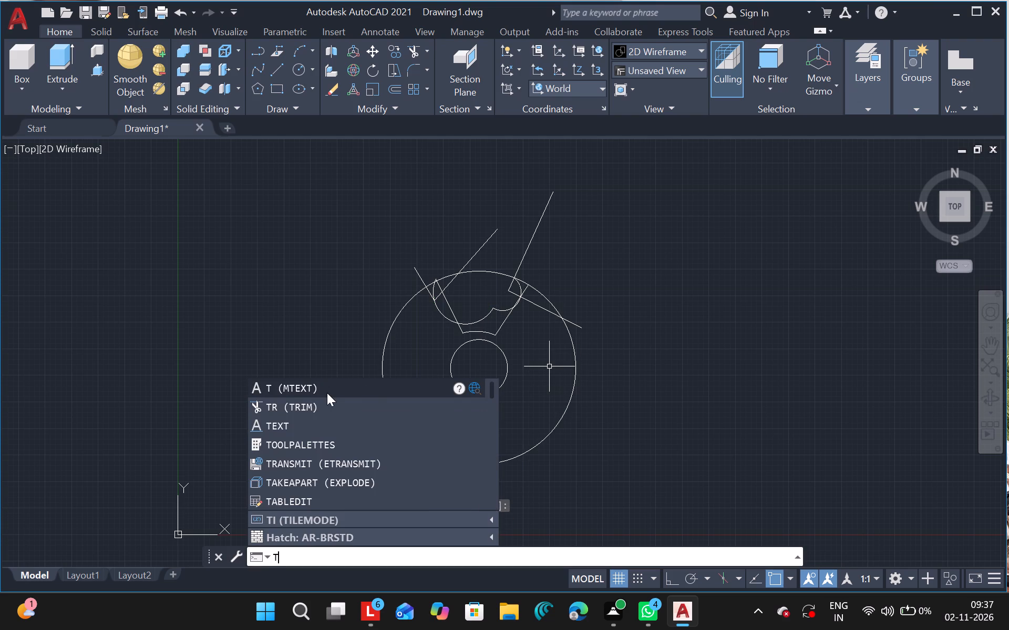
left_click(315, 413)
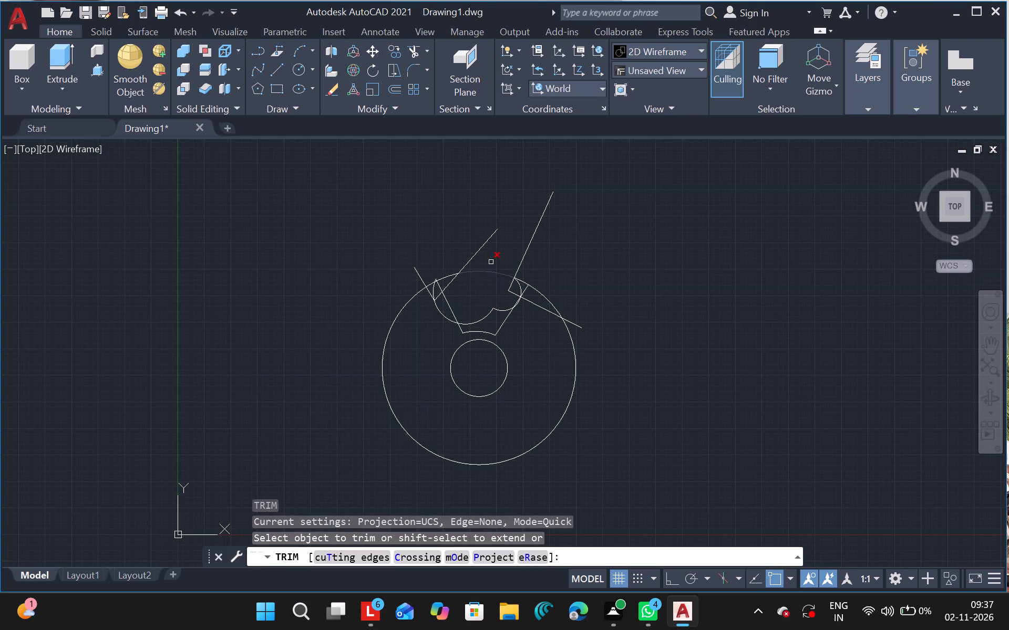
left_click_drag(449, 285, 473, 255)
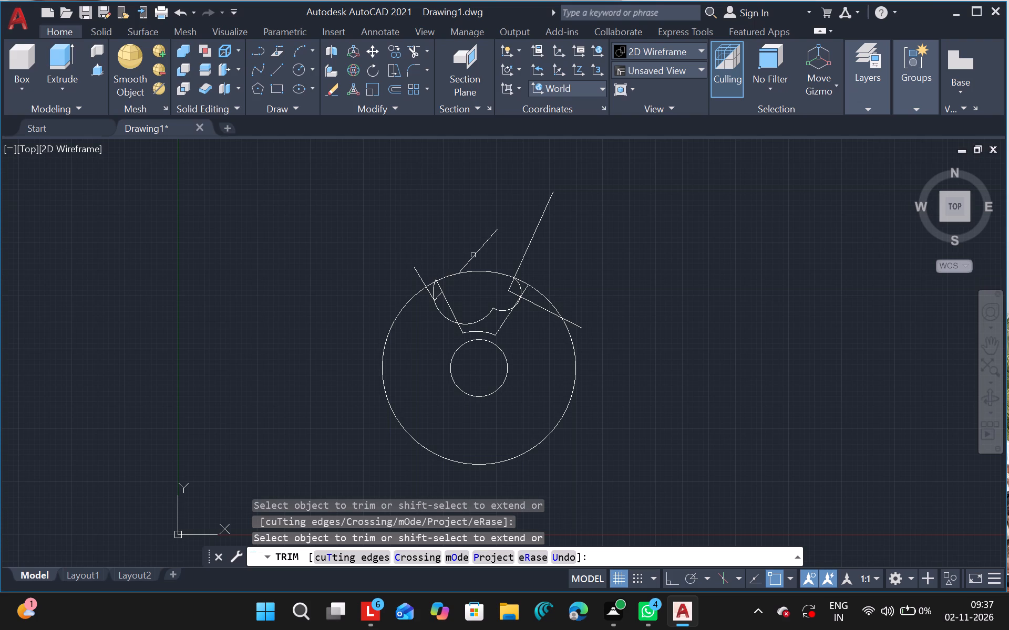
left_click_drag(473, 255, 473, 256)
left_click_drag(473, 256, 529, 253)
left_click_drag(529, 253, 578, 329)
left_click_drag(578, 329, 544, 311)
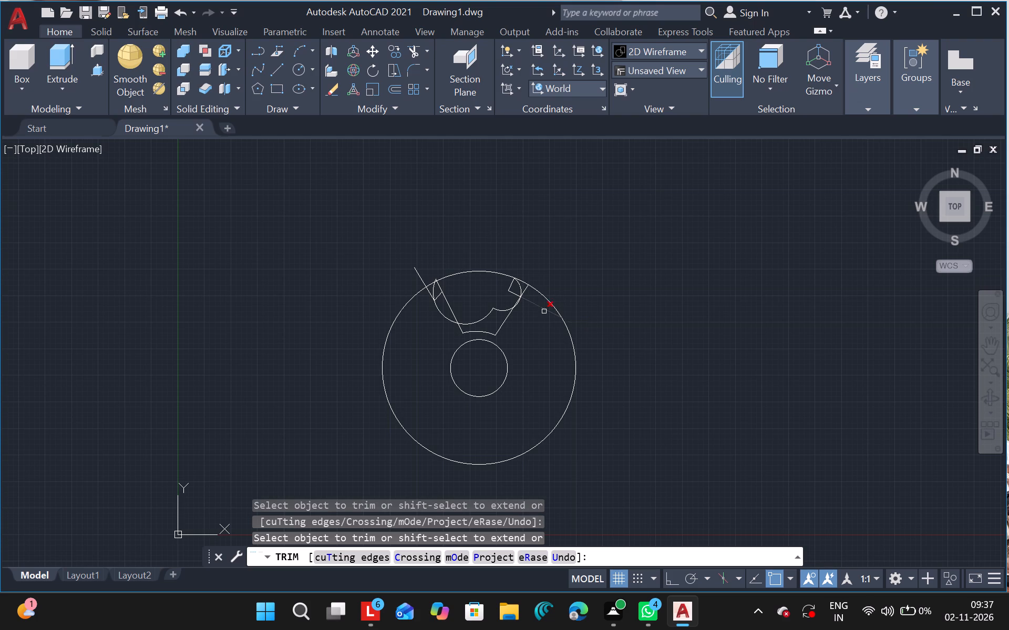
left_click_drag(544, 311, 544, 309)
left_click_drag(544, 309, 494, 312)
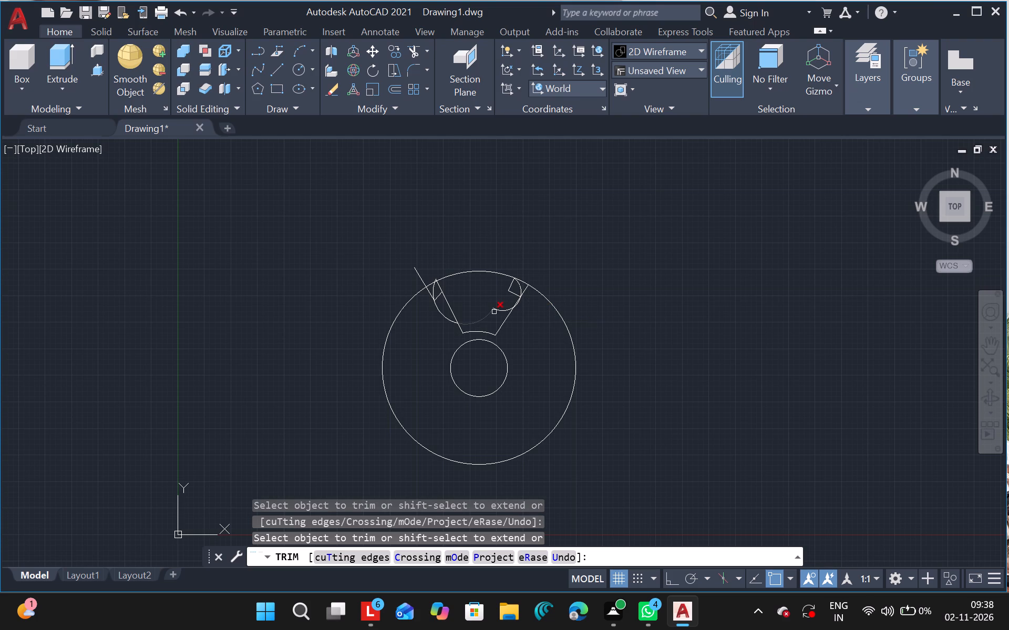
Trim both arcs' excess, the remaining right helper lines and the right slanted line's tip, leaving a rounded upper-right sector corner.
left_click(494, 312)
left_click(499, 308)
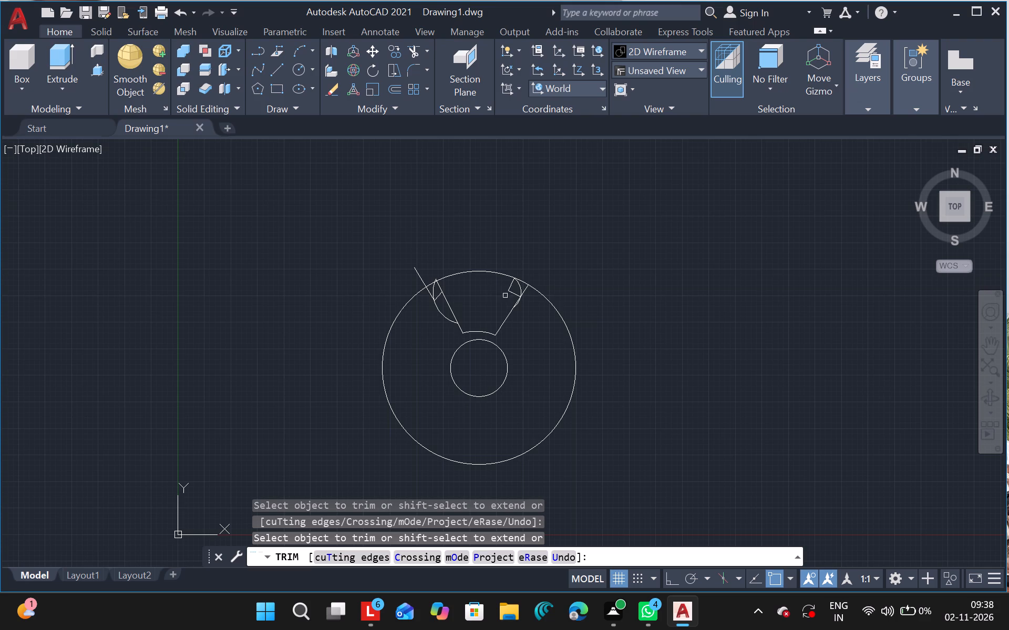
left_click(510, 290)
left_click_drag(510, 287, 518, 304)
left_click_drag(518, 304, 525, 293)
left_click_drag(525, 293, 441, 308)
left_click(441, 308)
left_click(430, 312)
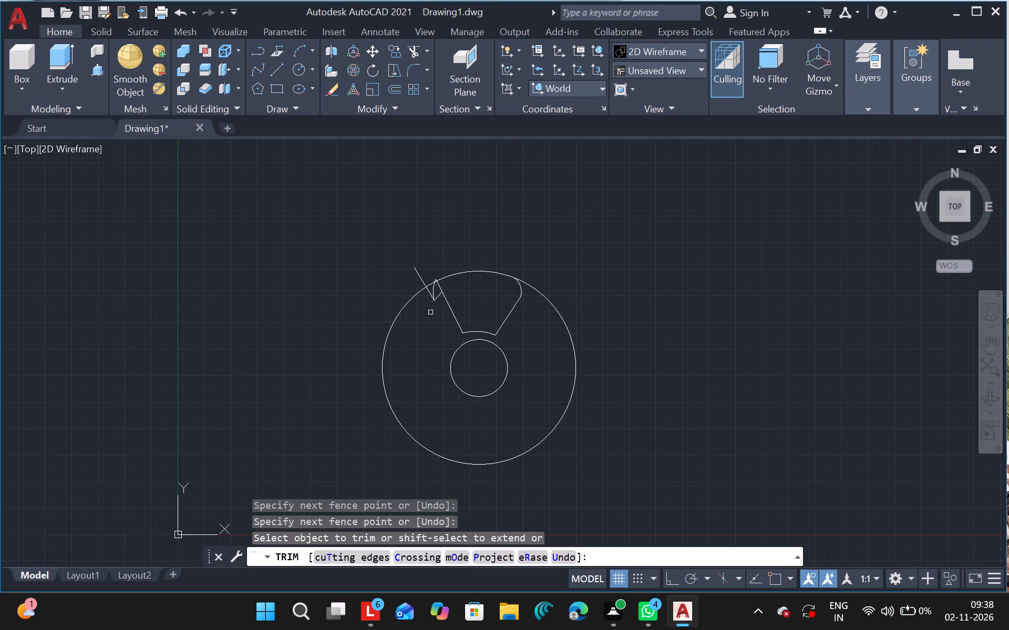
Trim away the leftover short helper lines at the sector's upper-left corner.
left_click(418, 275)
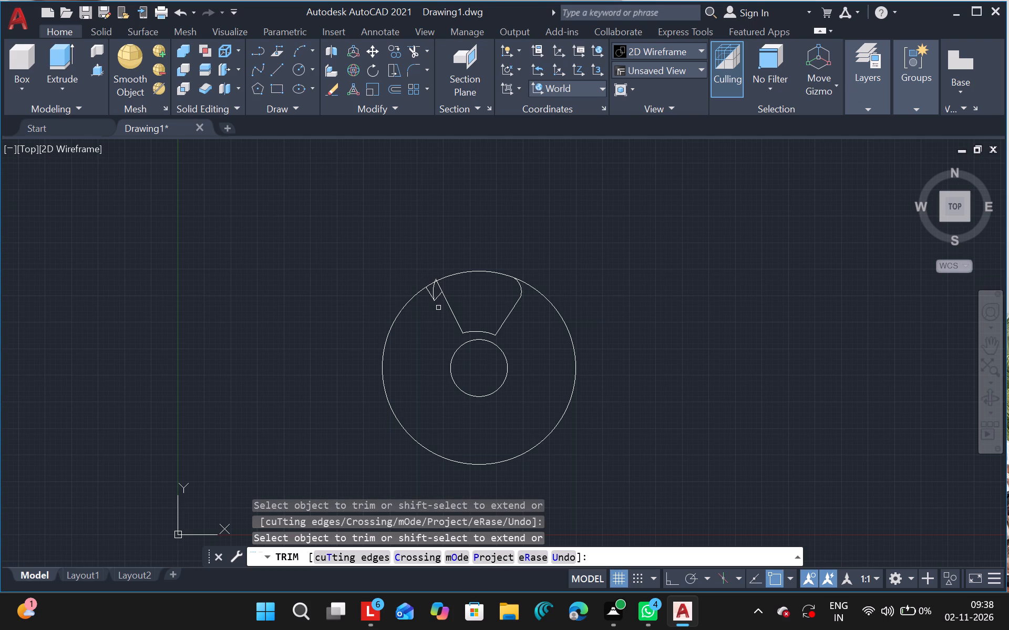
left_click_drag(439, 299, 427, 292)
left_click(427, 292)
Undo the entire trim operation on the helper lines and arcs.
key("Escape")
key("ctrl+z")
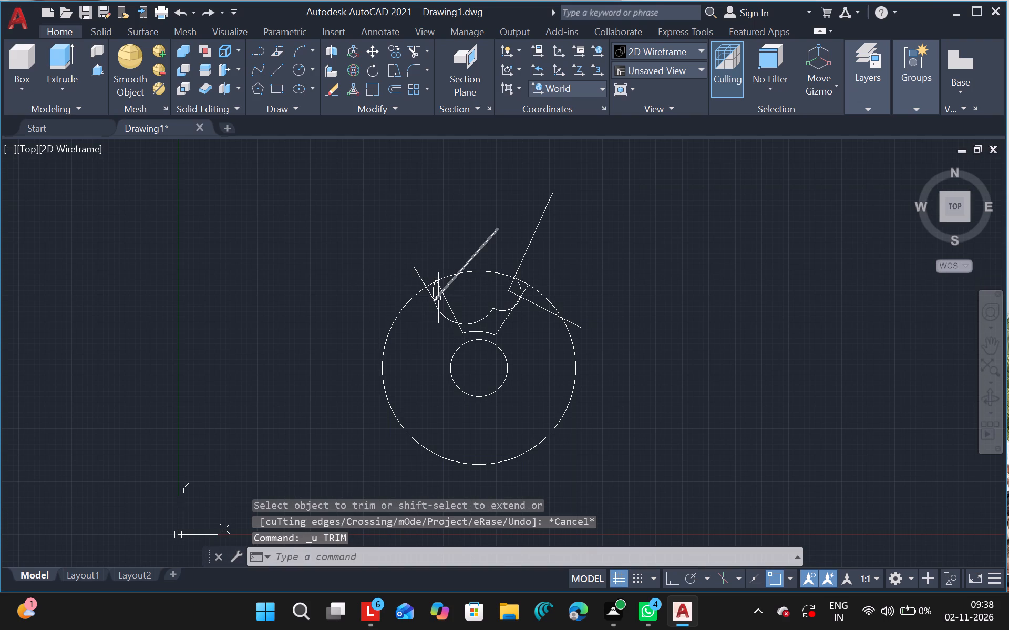
Delete the large arc running through the sector's upper-left corner.
left_click_drag(434, 296, 490, 419)
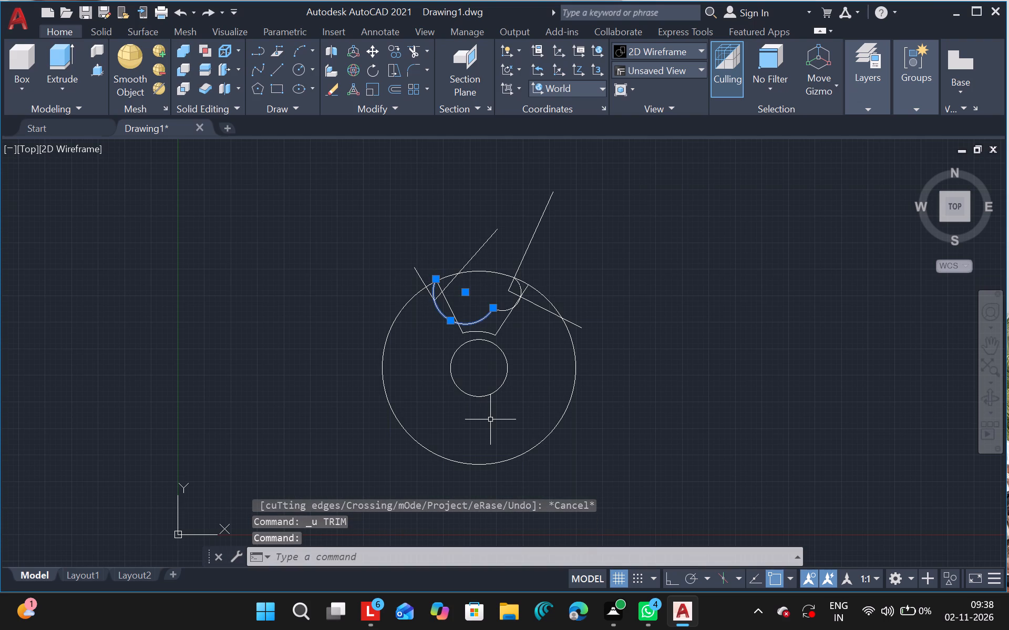
key("Delete")
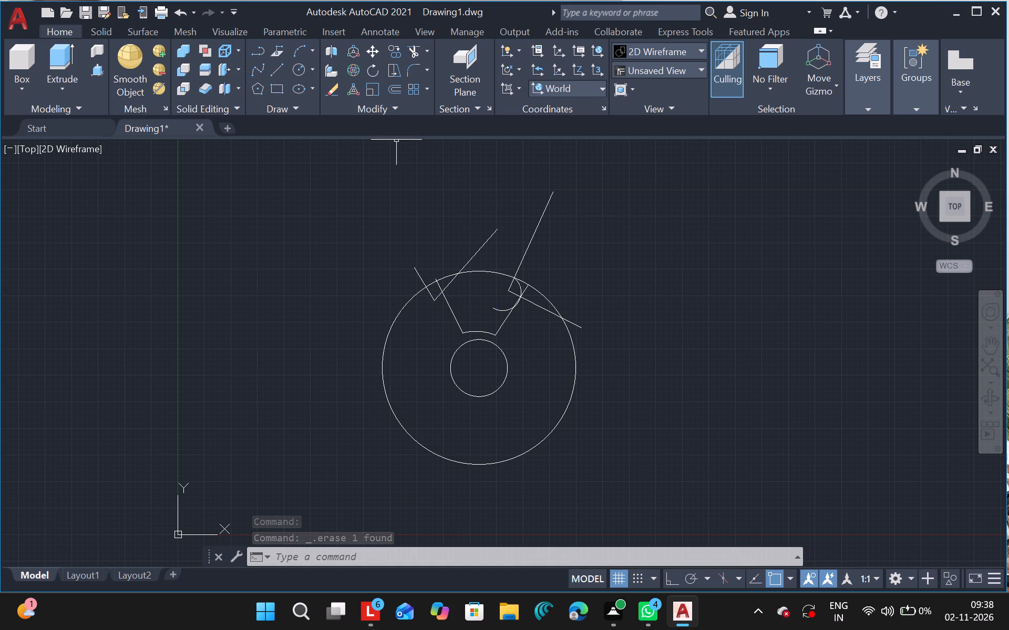
Draw a three-point arc from the helper line's crossing with the outer circle, through the left slanted line, to the sector's lower-left corner.
left_click(299, 43)
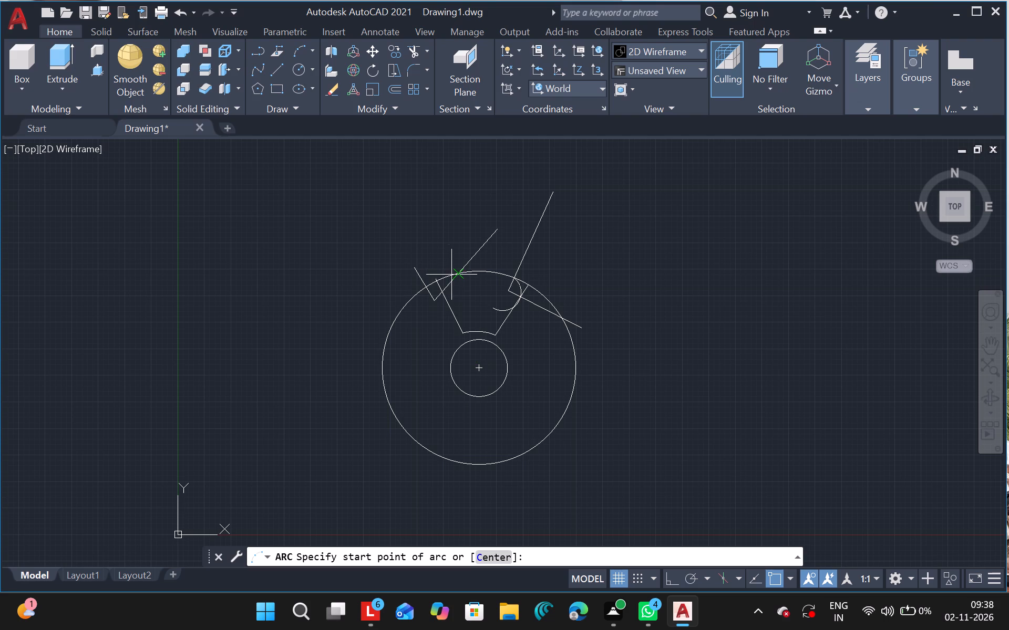
left_click_drag(454, 275, 445, 289)
left_click_drag(445, 289, 512, 349)
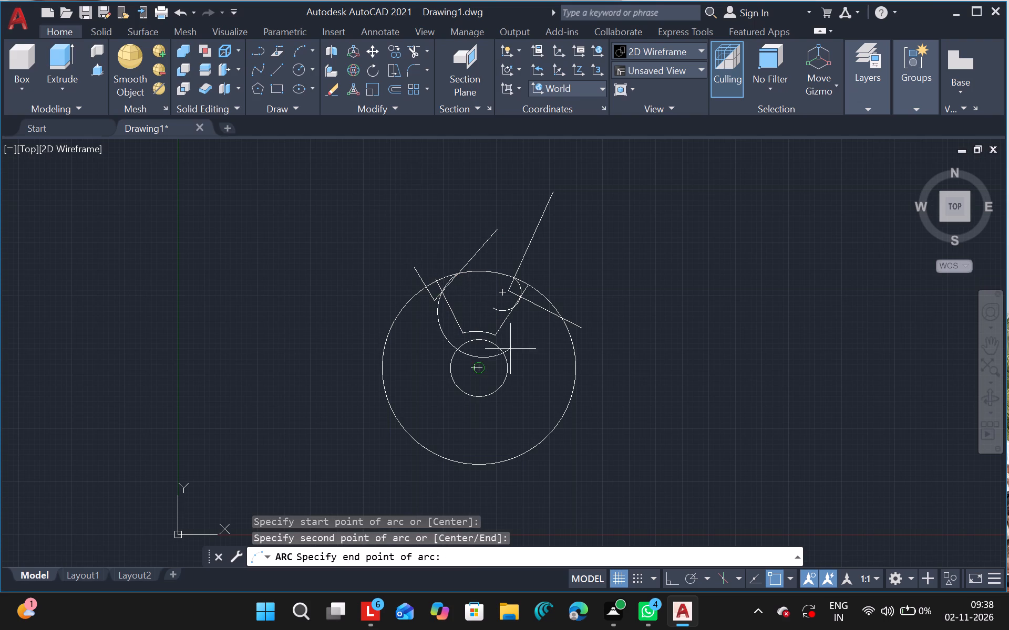
left_click_drag(512, 349, 431, 240)
left_click_drag(431, 240, 428, 259)
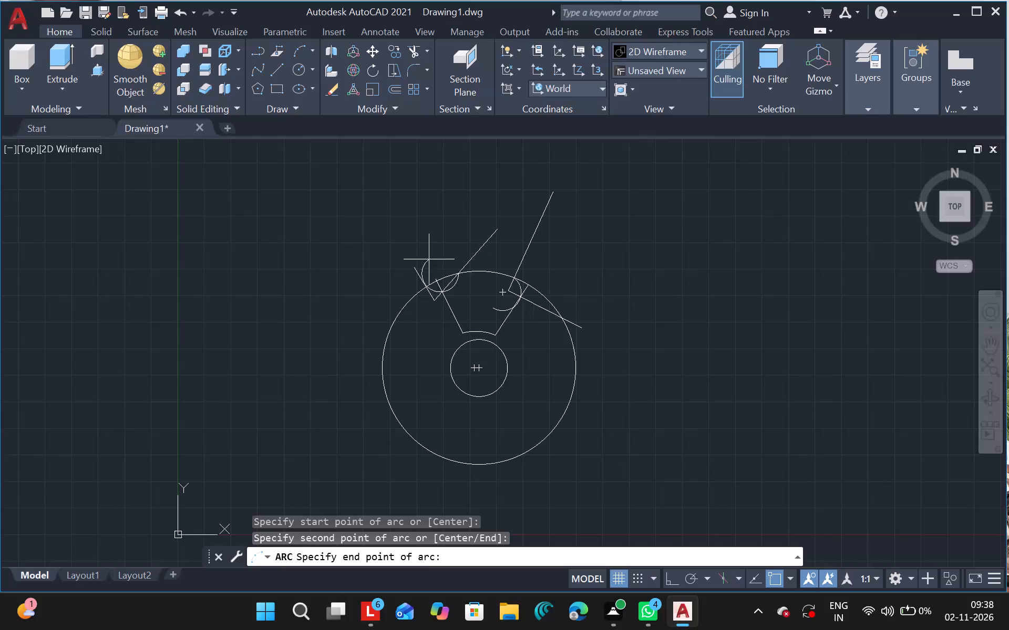
left_click_drag(428, 259, 445, 311)
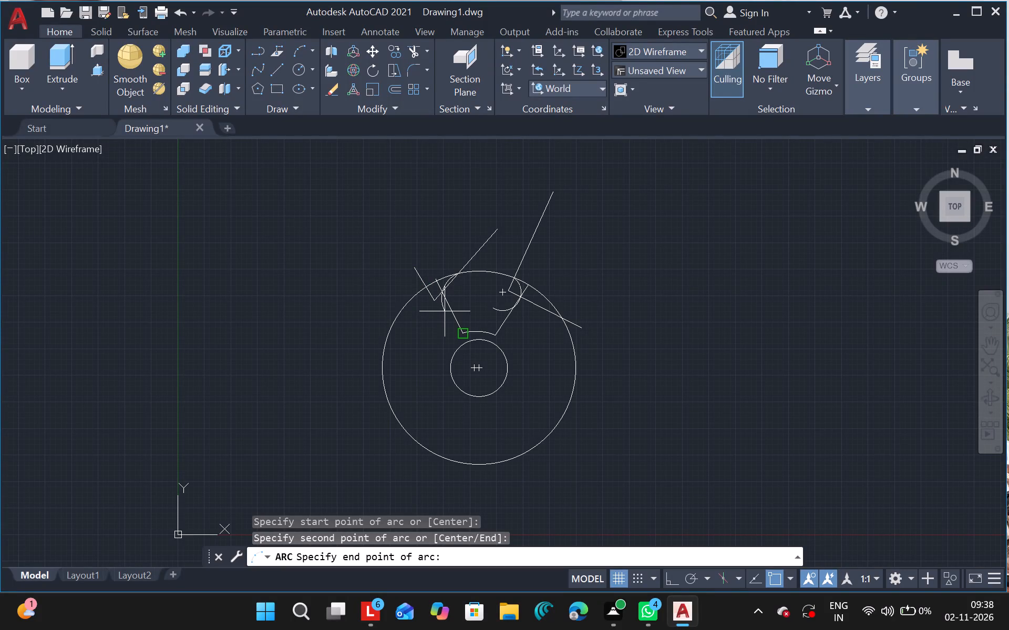
left_click_drag(445, 311, 445, 312)
left_click(445, 312)
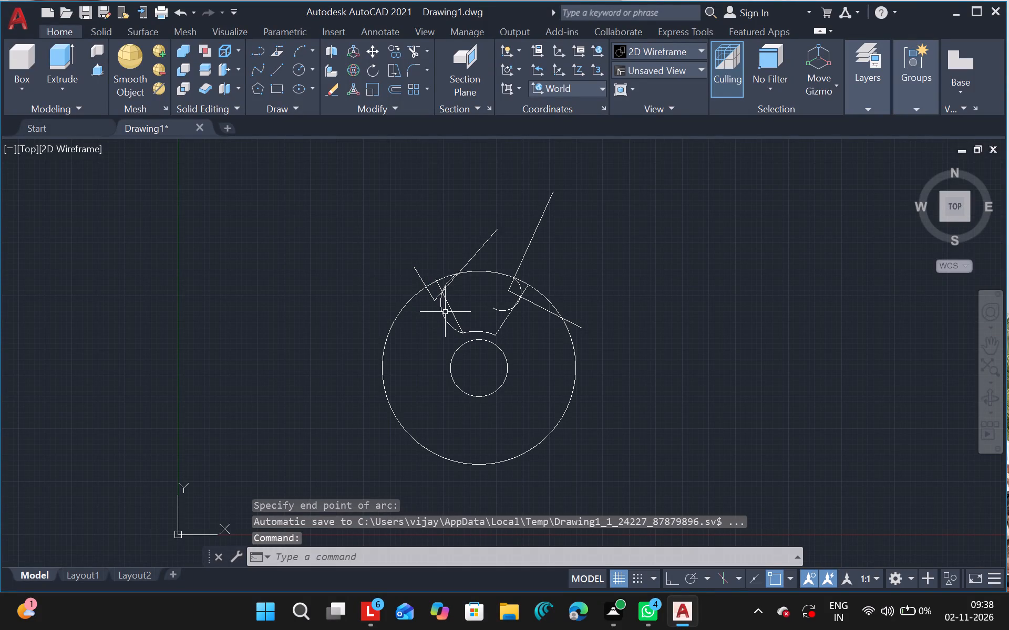
key("Escape")
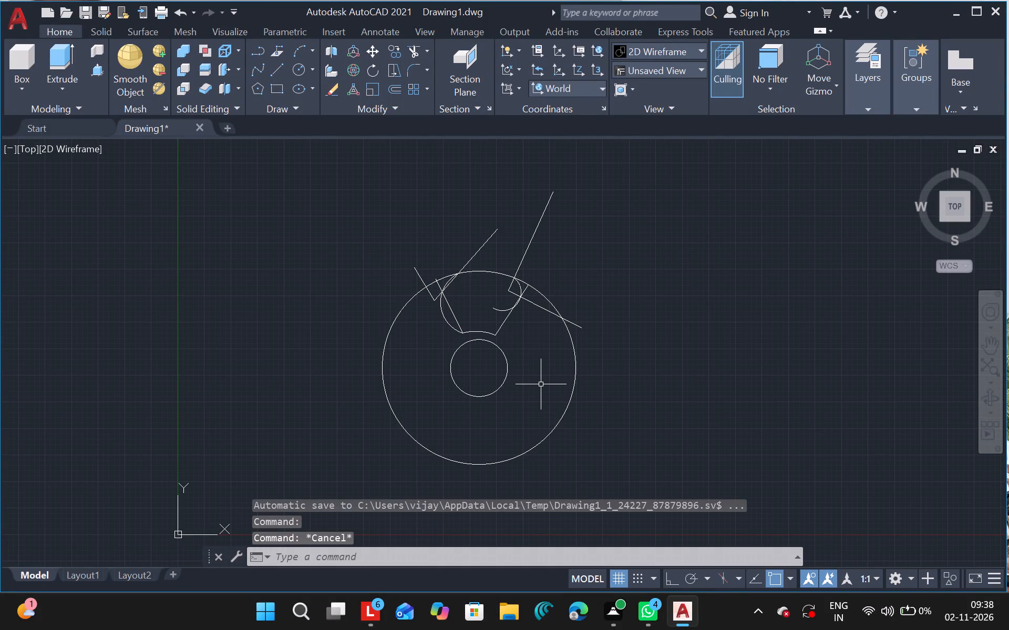
Trim away both helper lines at the sector's upper-left corner, inside and outside the outer circle.
type("tr")
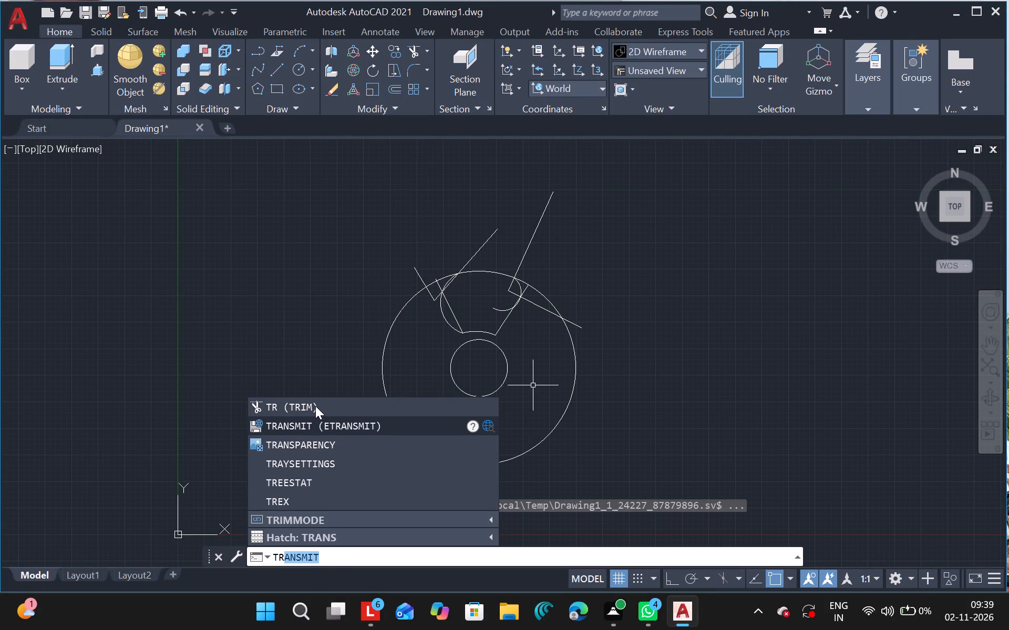
left_click(315, 405)
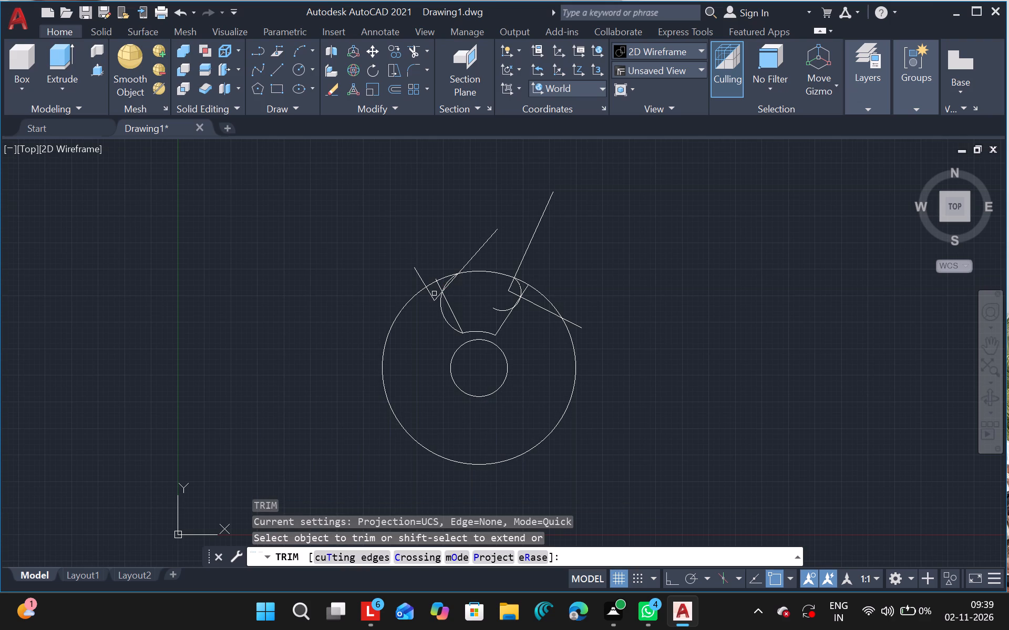
left_click(434, 293)
left_click(428, 304)
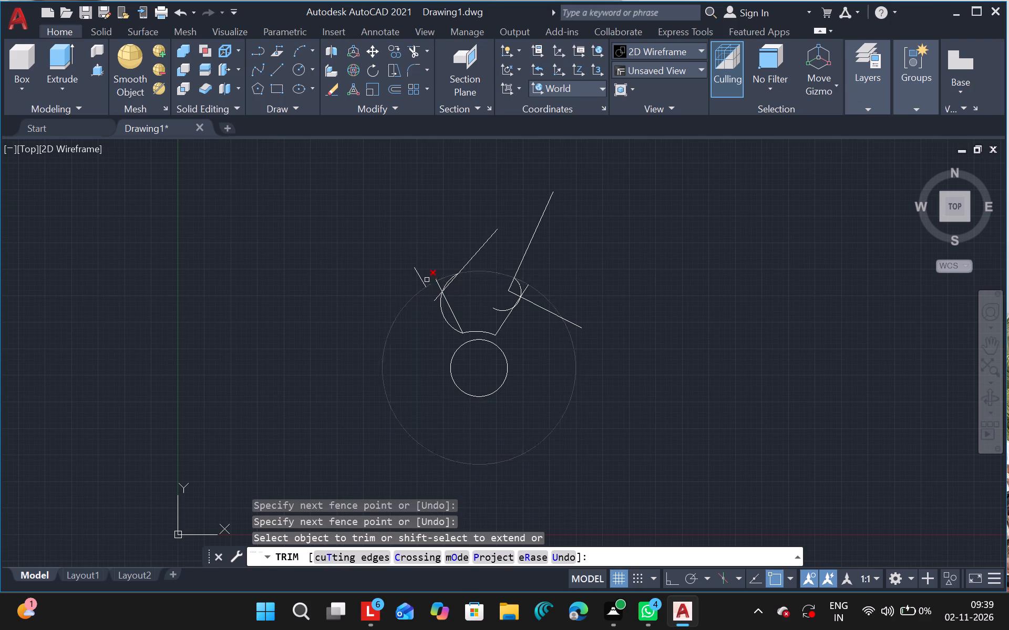
left_click_drag(420, 278, 459, 230)
left_click_drag(459, 230, 499, 250)
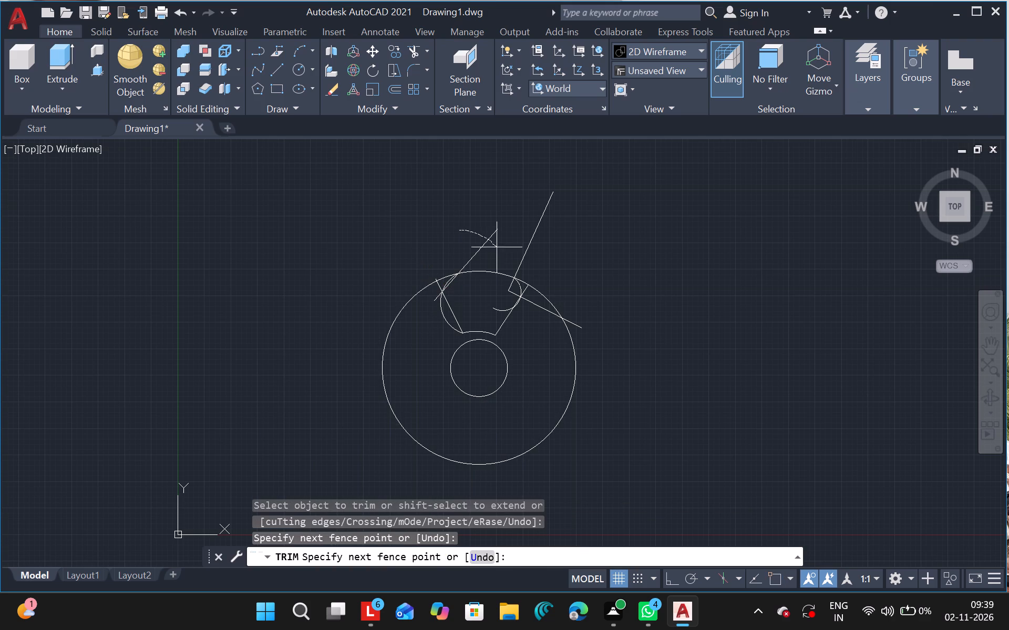
left_click_drag(499, 250, 508, 269)
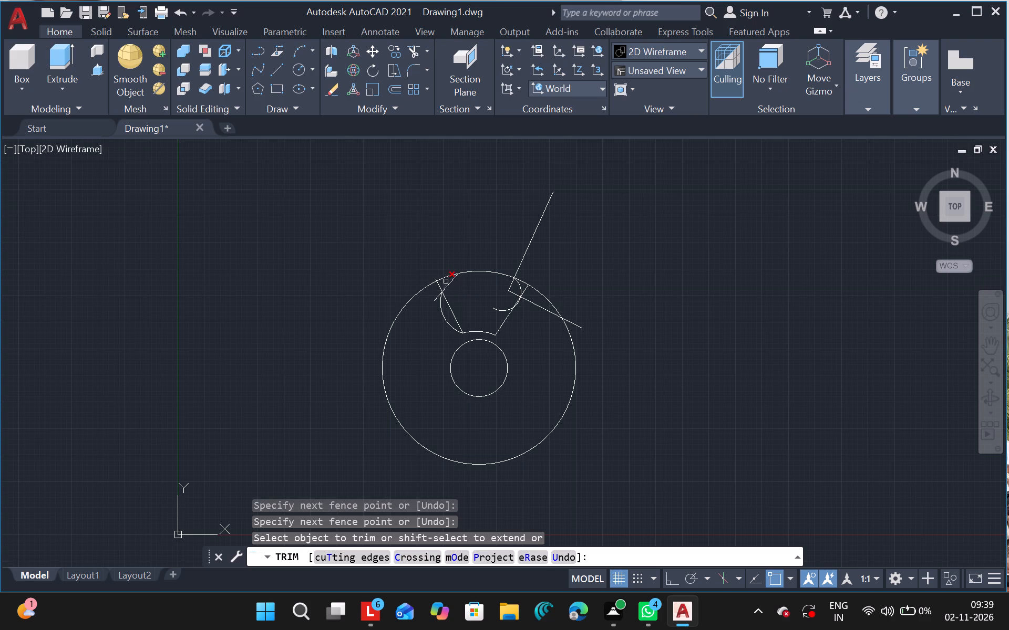
left_click_drag(452, 284, 446, 300)
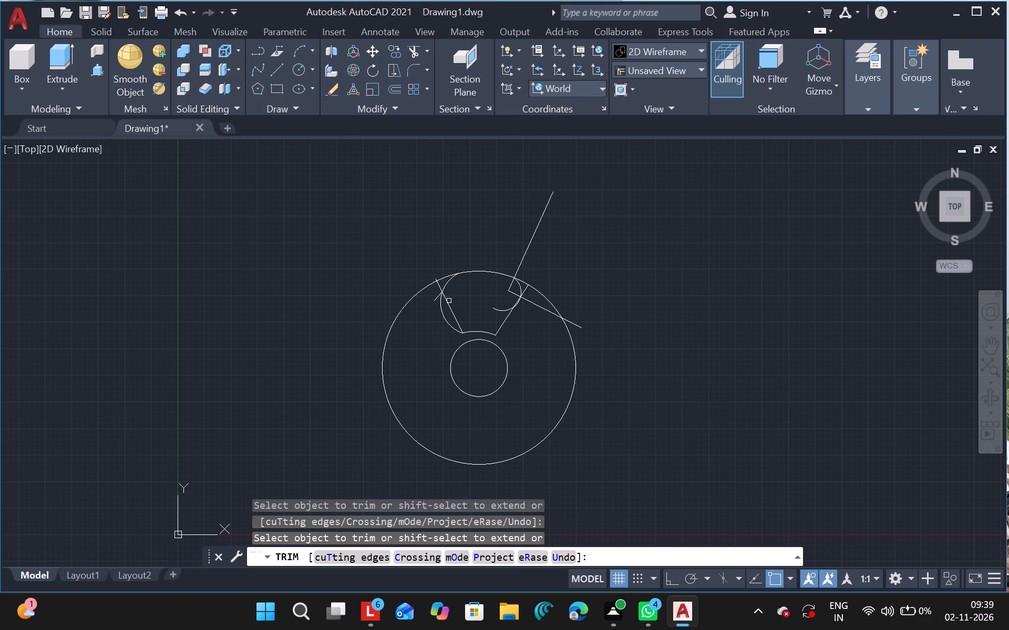
left_click_drag(446, 300, 436, 295)
left_click_drag(436, 295, 440, 295)
Trim the new arc's lower excess and the left slanted line's tip to leave a rounded upper-left sector corner.
left_click_drag(440, 295, 442, 302)
left_click_drag(442, 302, 437, 291)
left_click_drag(437, 291, 437, 286)
left_click_drag(437, 286, 468, 273)
Trim the right arc's excess, the right slanted line's tip and the right helper lines, keeping the short piece beyond the outer circle.
left_click_drag(468, 273, 494, 302)
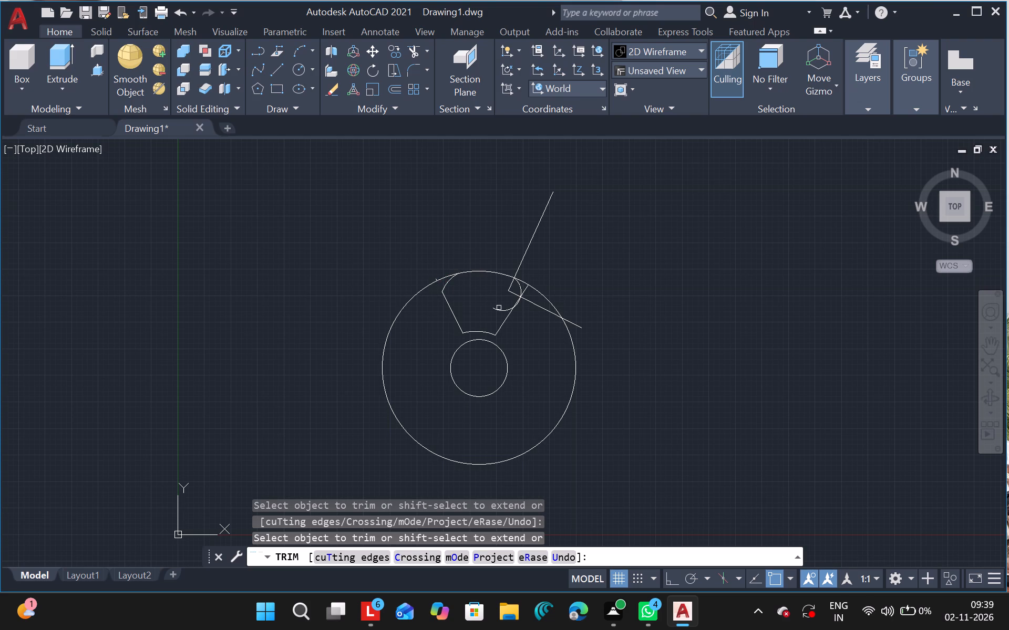
left_click(501, 312)
left_click_drag(528, 247, 539, 310)
left_click(539, 310)
left_click_drag(526, 291, 520, 301)
left_click_drag(520, 301, 513, 290)
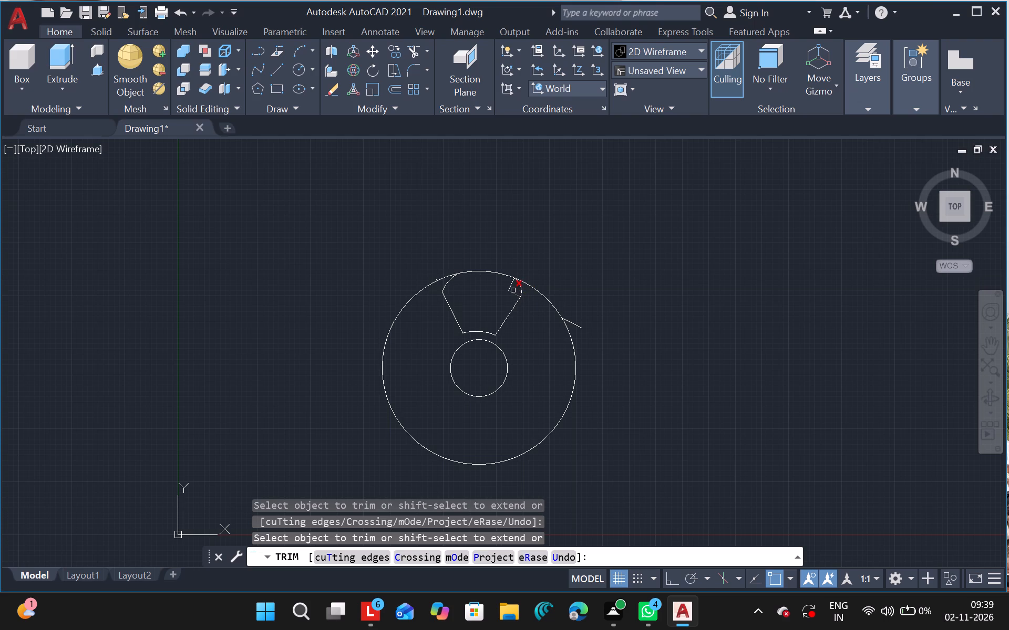
left_click_drag(513, 290, 513, 290)
left_click_drag(513, 290, 511, 285)
left_click(511, 285)
left_click(445, 328)
key("Escape")
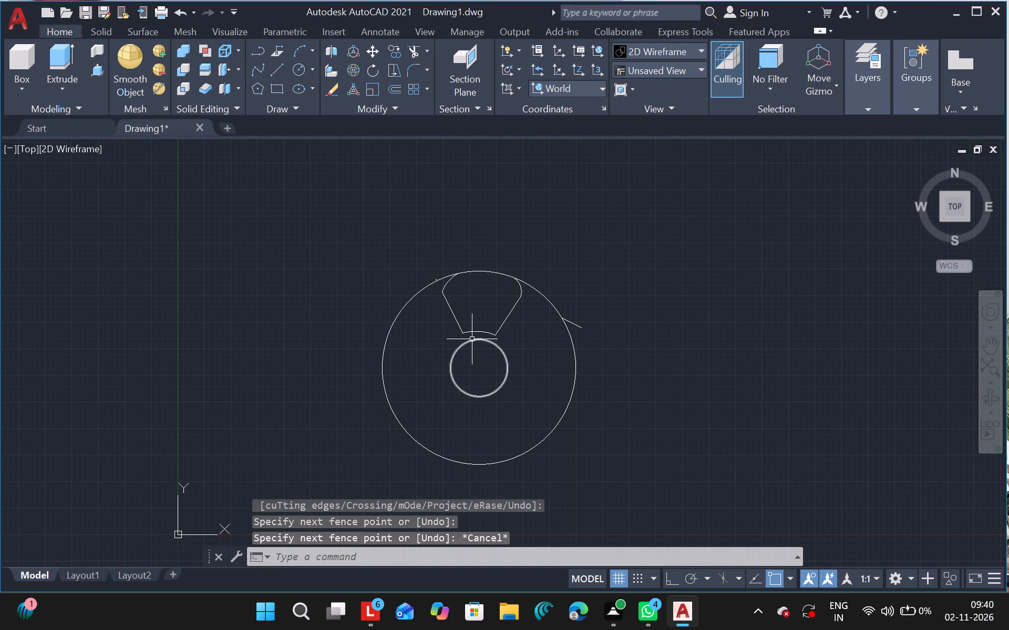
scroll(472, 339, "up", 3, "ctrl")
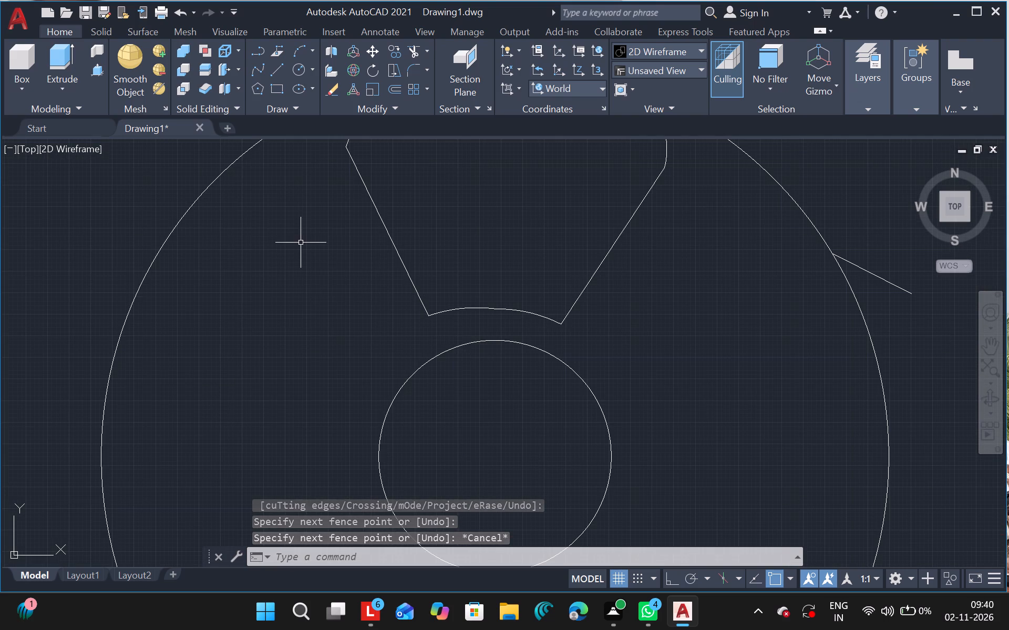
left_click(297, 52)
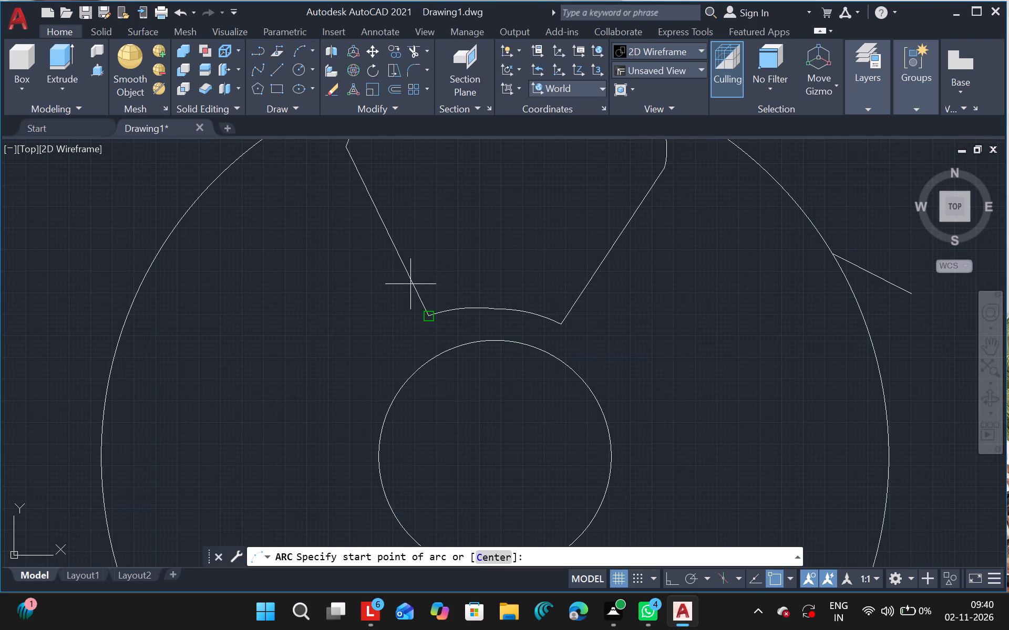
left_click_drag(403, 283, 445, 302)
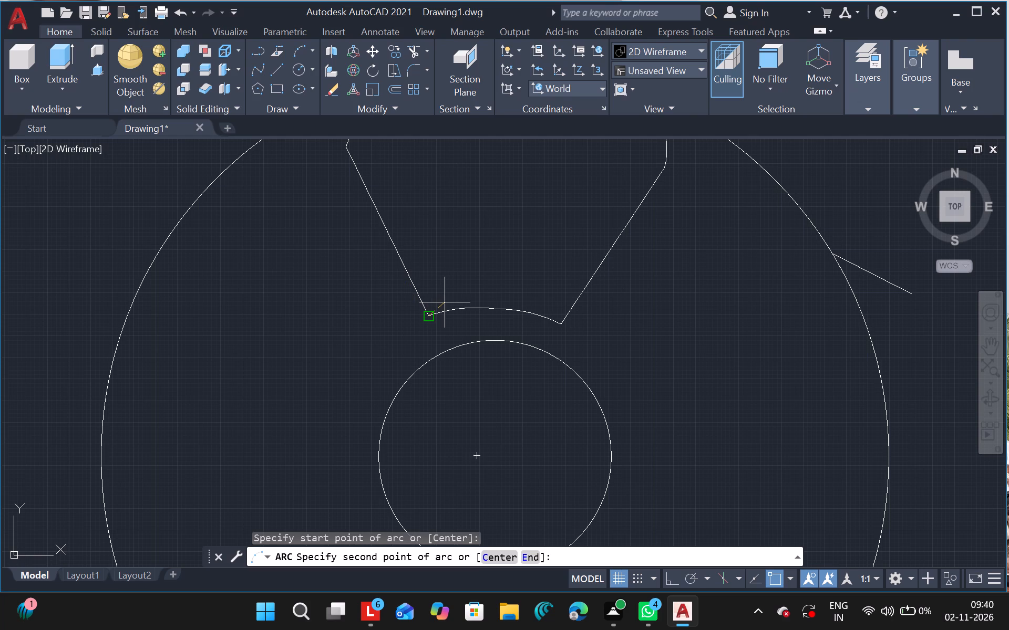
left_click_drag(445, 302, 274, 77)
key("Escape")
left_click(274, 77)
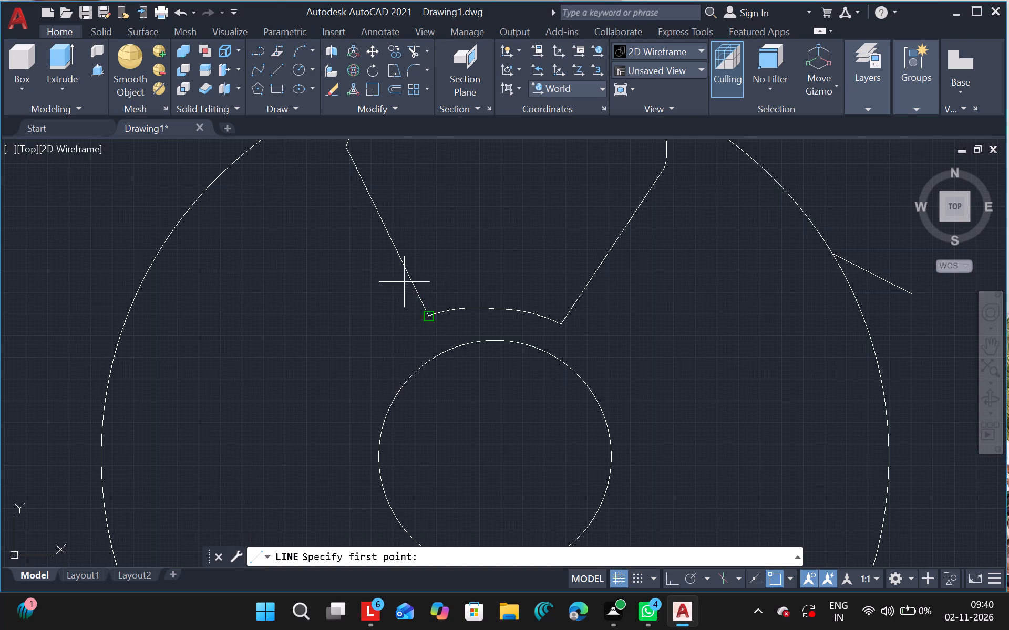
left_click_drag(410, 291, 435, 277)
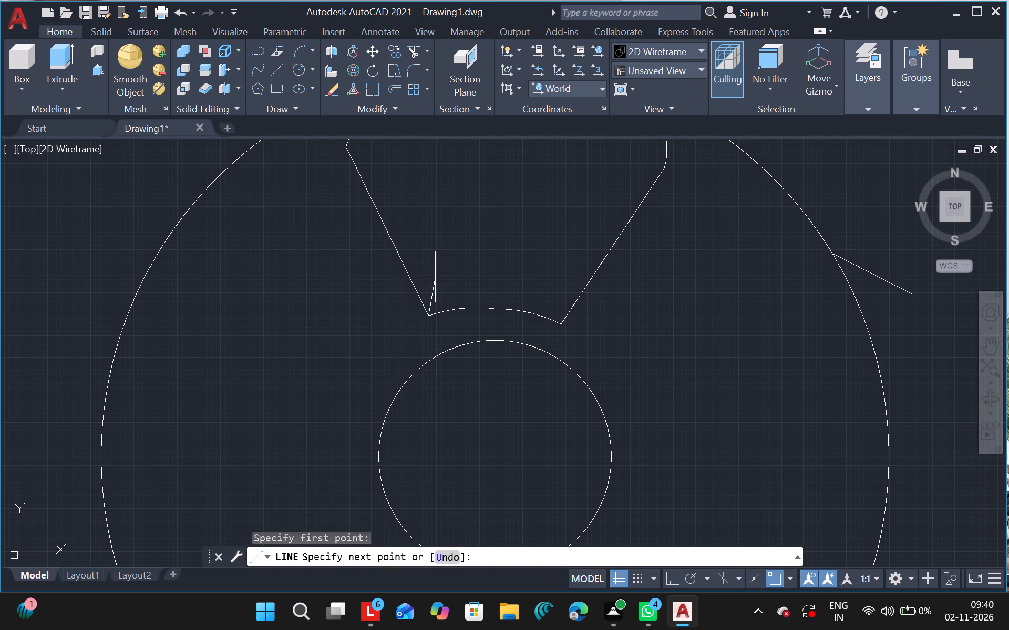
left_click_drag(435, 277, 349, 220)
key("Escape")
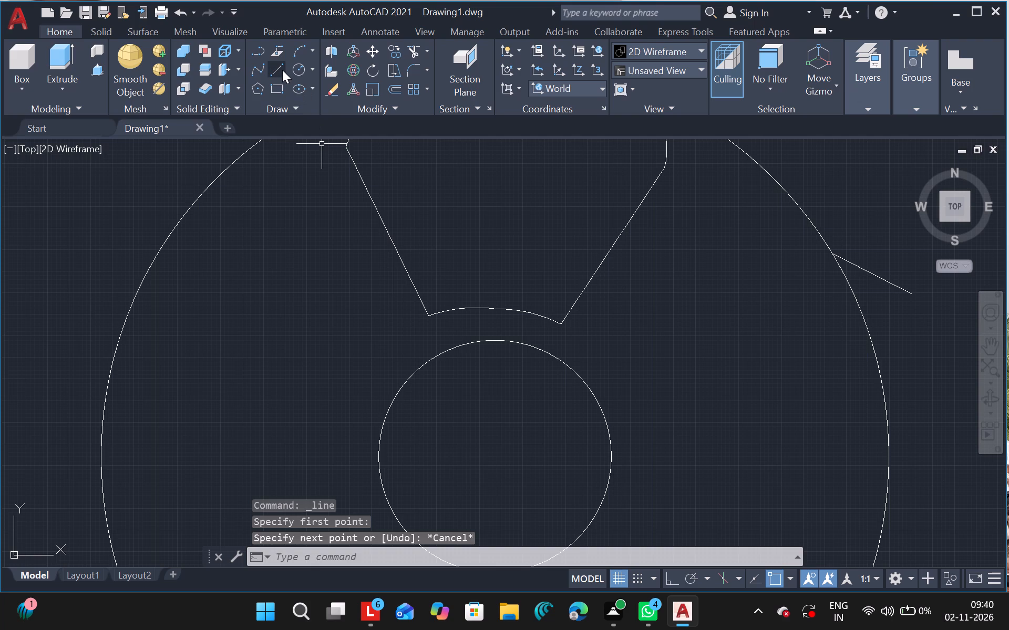
Draw a short helper line crossing the left slanted line just above the sector's lower-left corner.
left_click(282, 70)
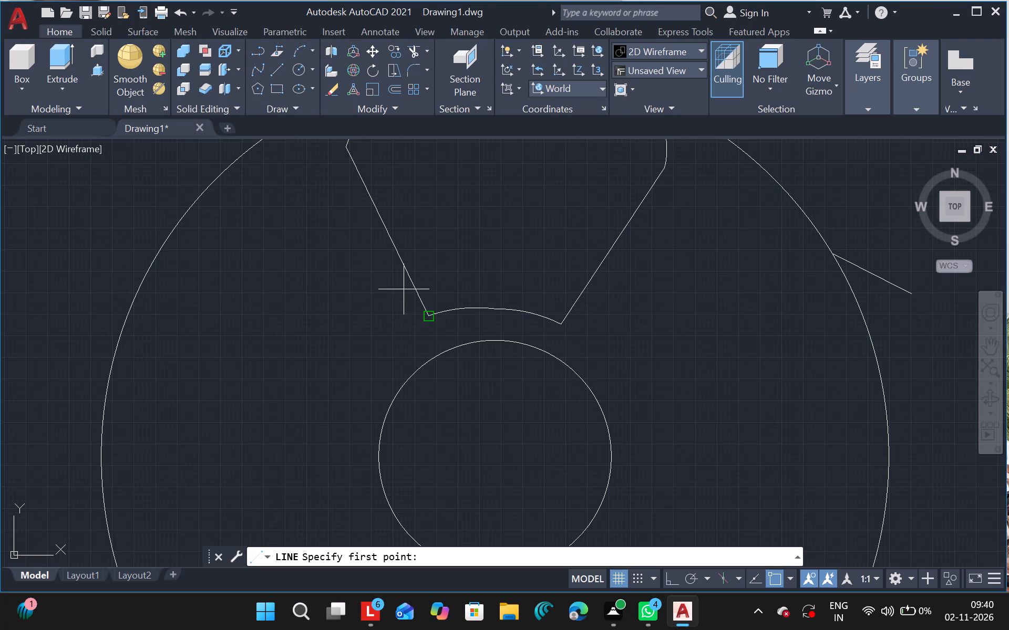
left_click_drag(397, 303, 450, 270)
left_click(450, 270)
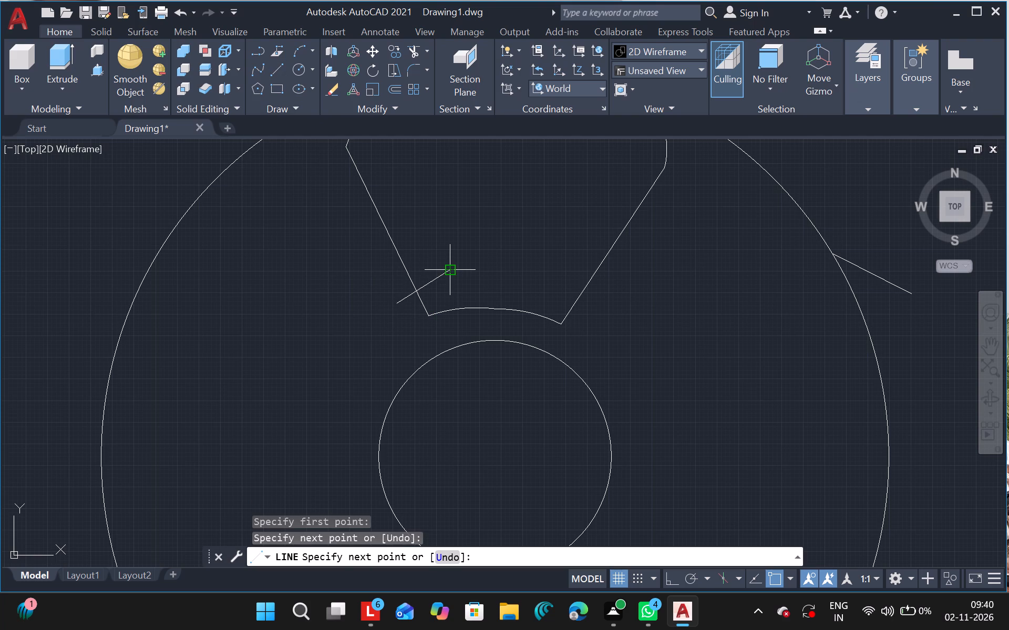
key("Escape")
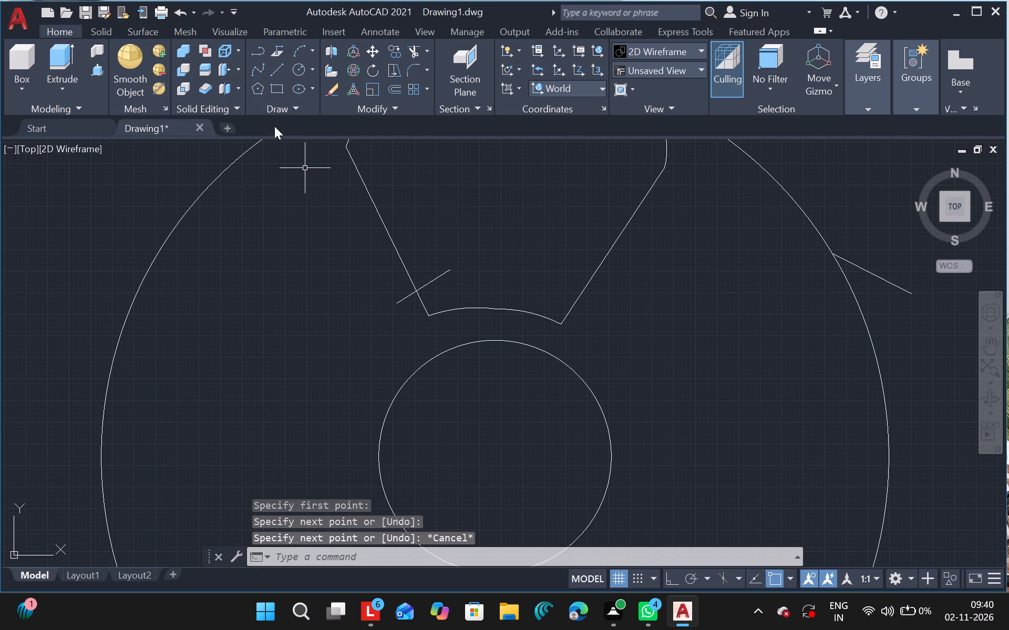
Draw a second helper line from the first helper's inner end down across the sector's lower arc into the innermost circle.
left_click_drag(279, 75, 399, 323)
left_click_drag(452, 298, 404, 358)
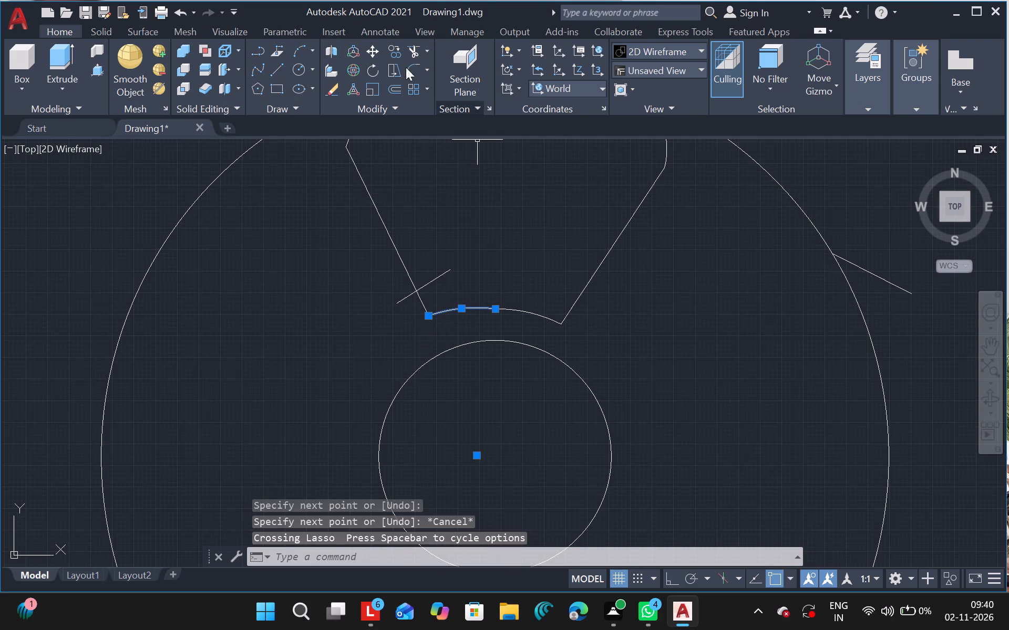
left_click(275, 73)
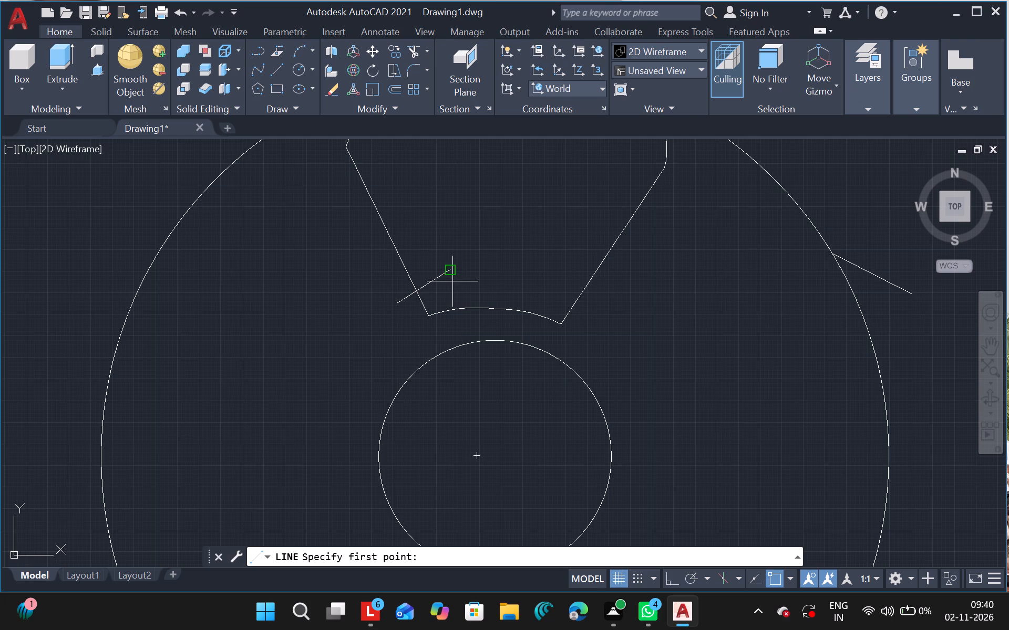
left_click_drag(452, 281, 419, 348)
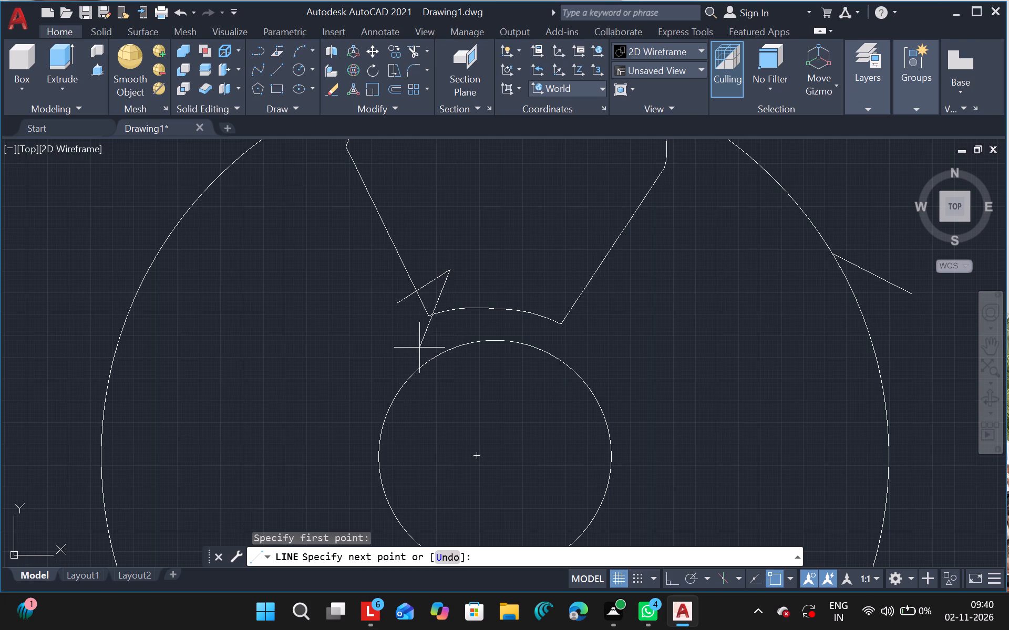
left_click_drag(419, 348, 447, 342)
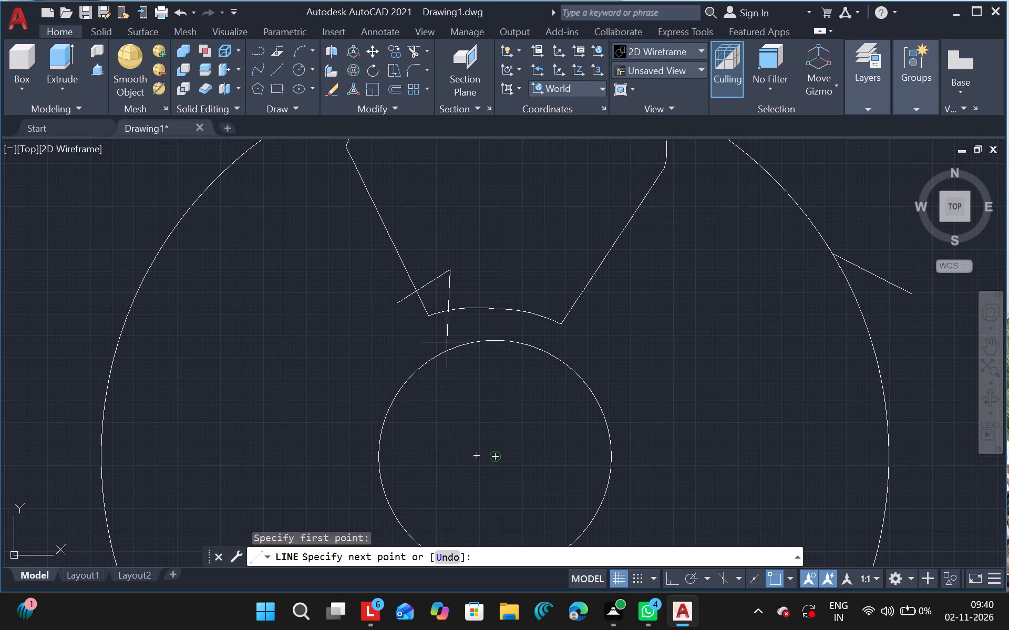
left_click_drag(447, 342, 447, 341)
left_click(447, 341)
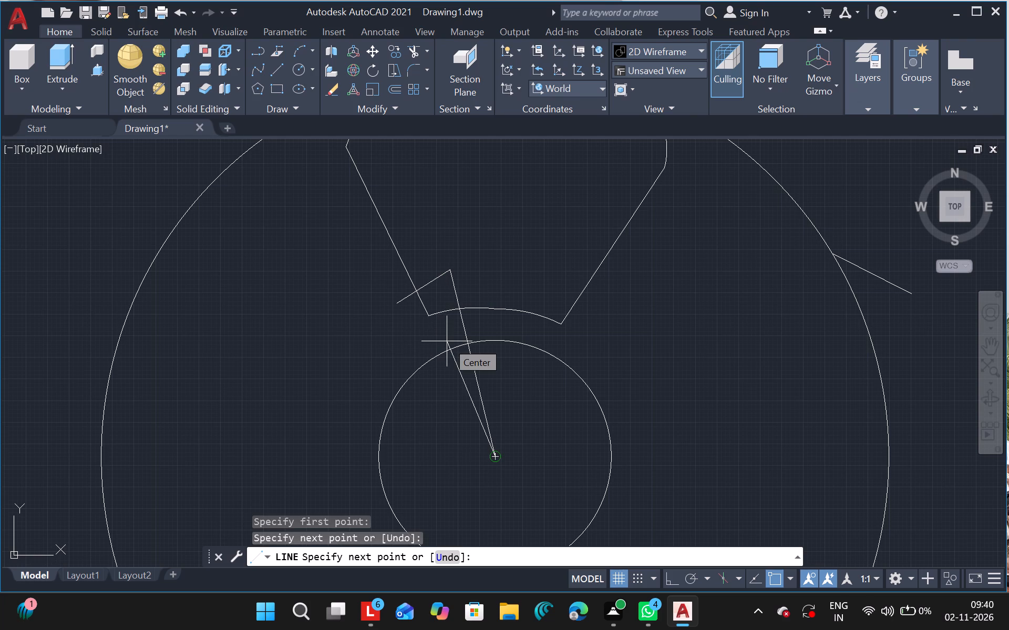
key("ctrl+z")
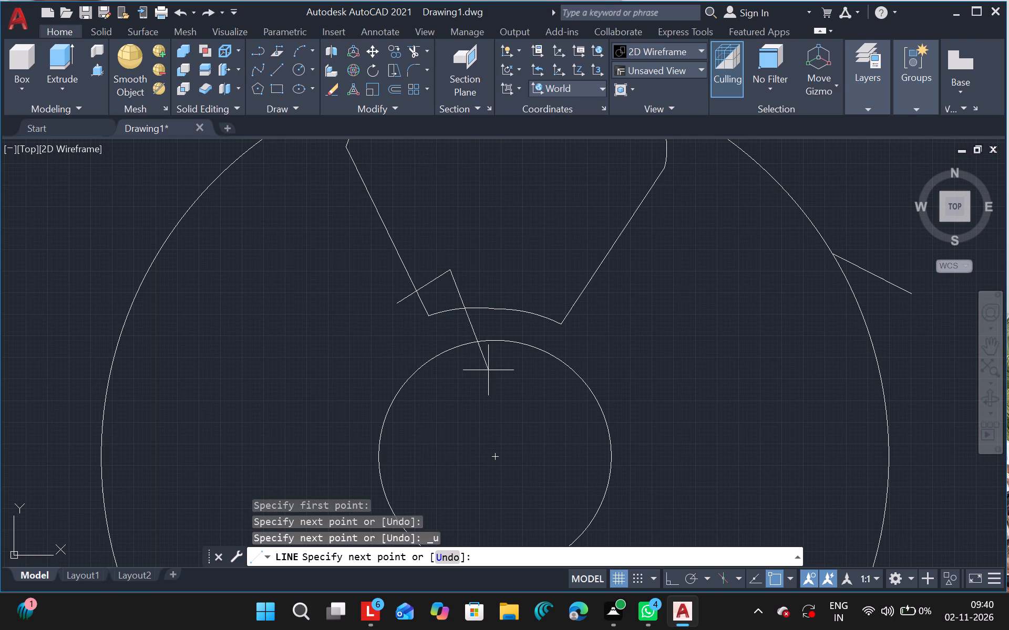
left_click(511, 389)
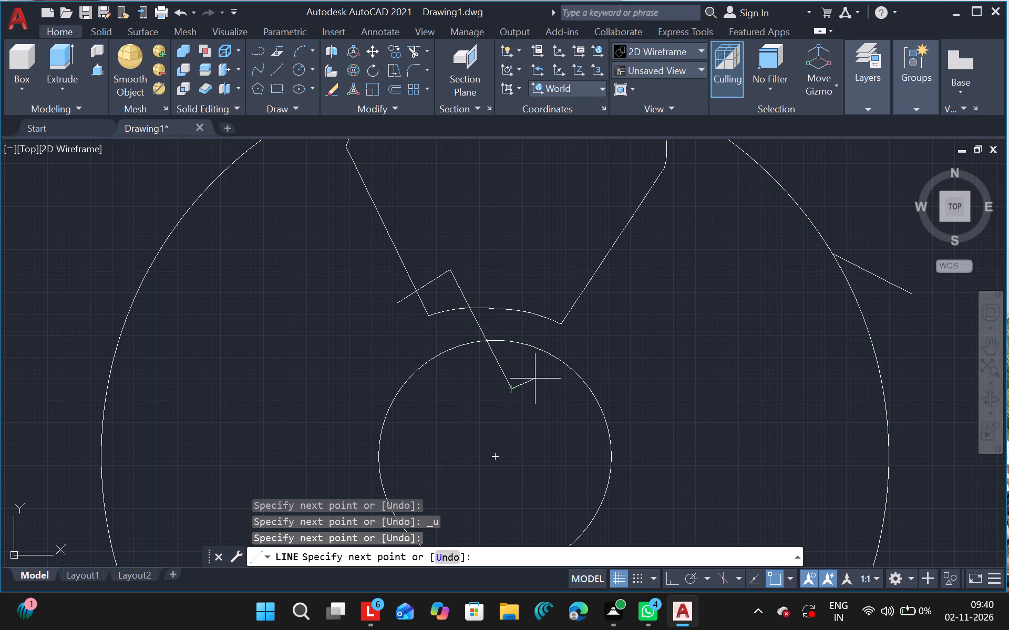
key("Escape")
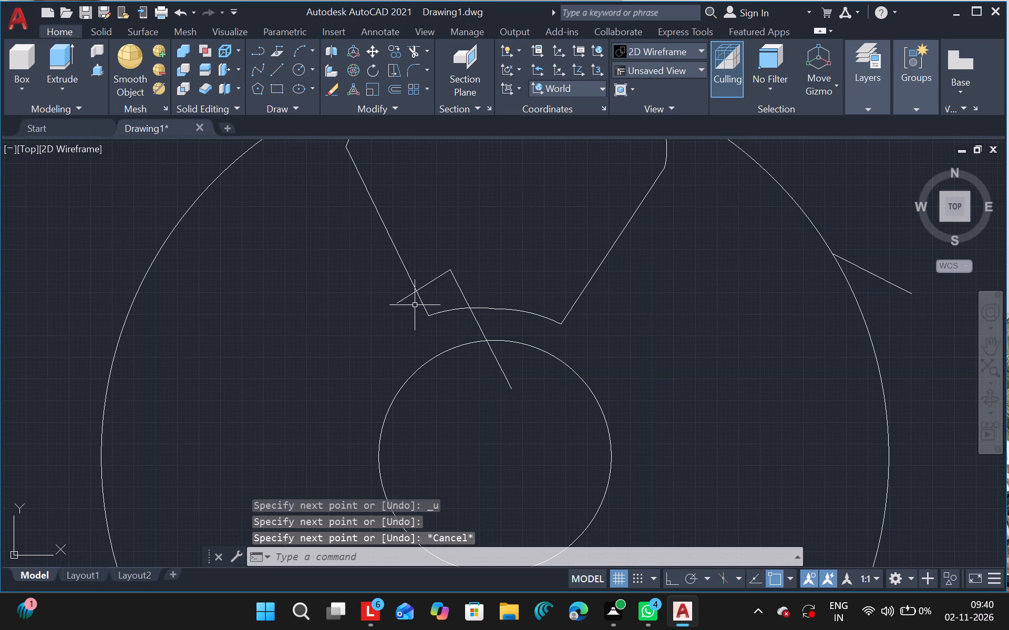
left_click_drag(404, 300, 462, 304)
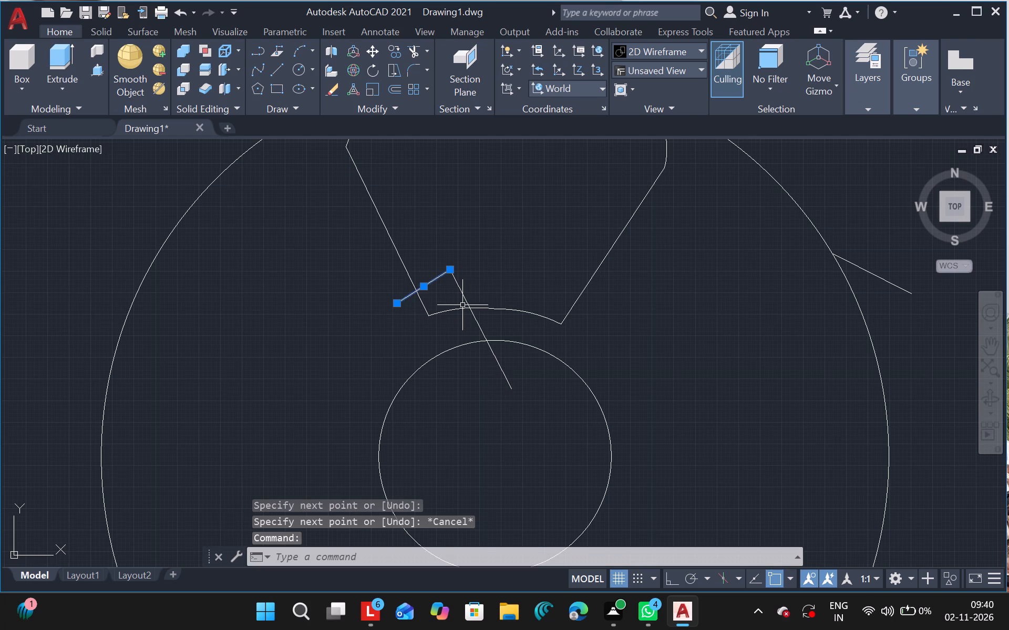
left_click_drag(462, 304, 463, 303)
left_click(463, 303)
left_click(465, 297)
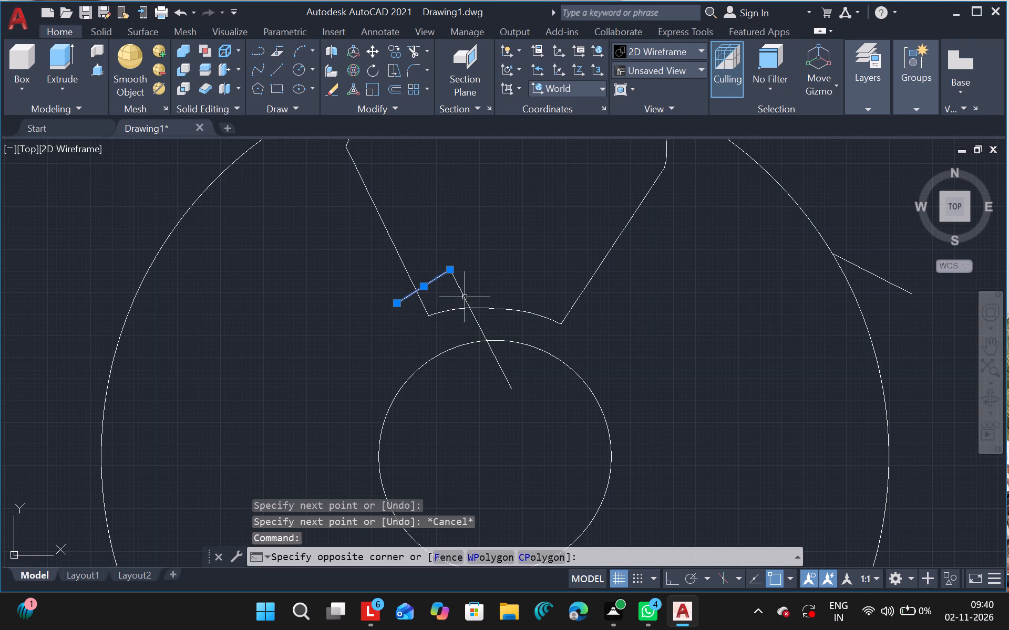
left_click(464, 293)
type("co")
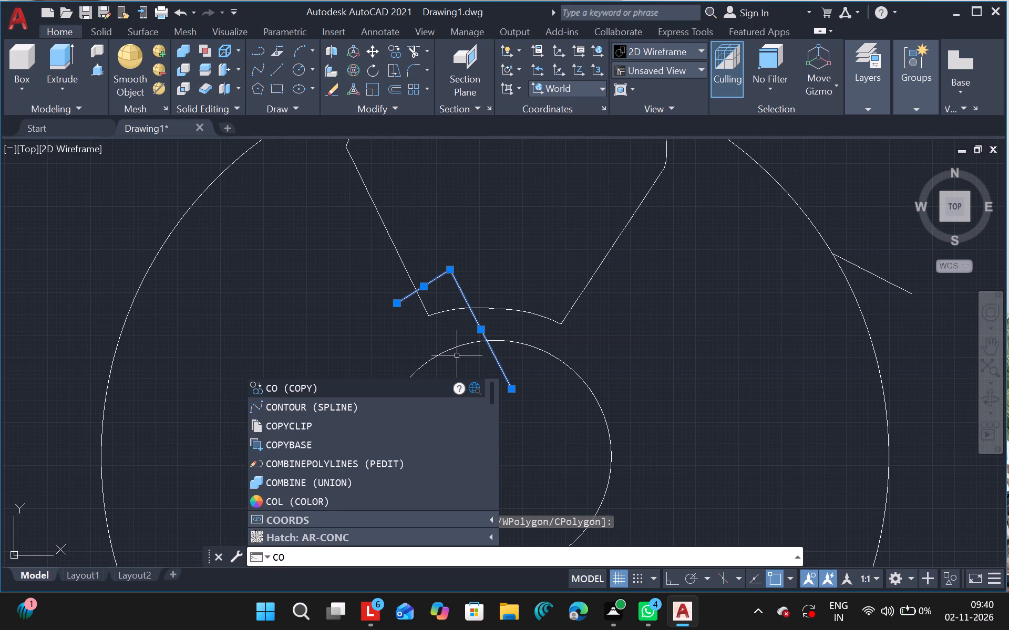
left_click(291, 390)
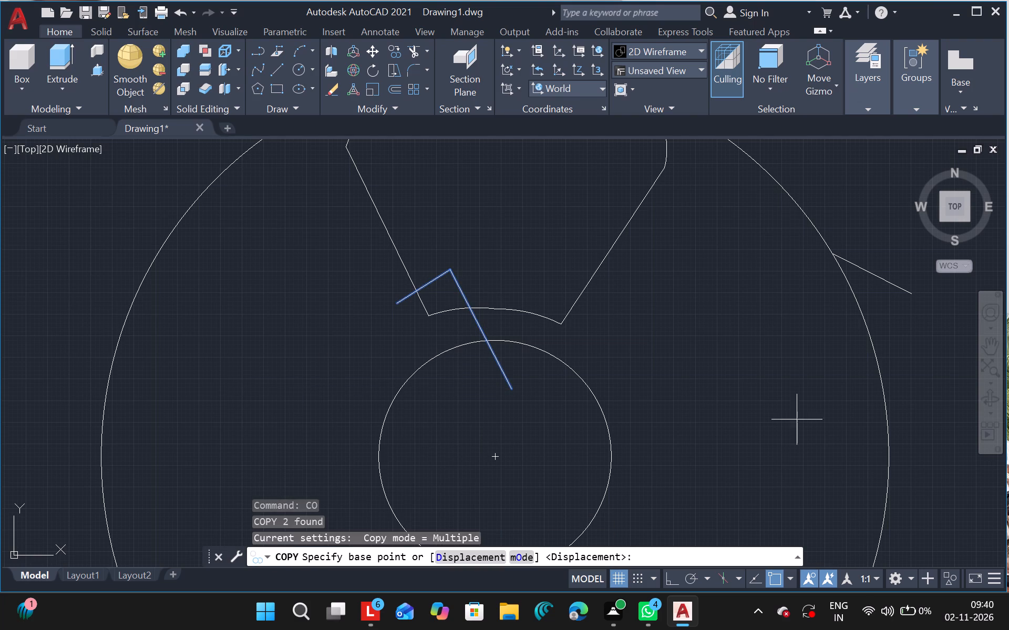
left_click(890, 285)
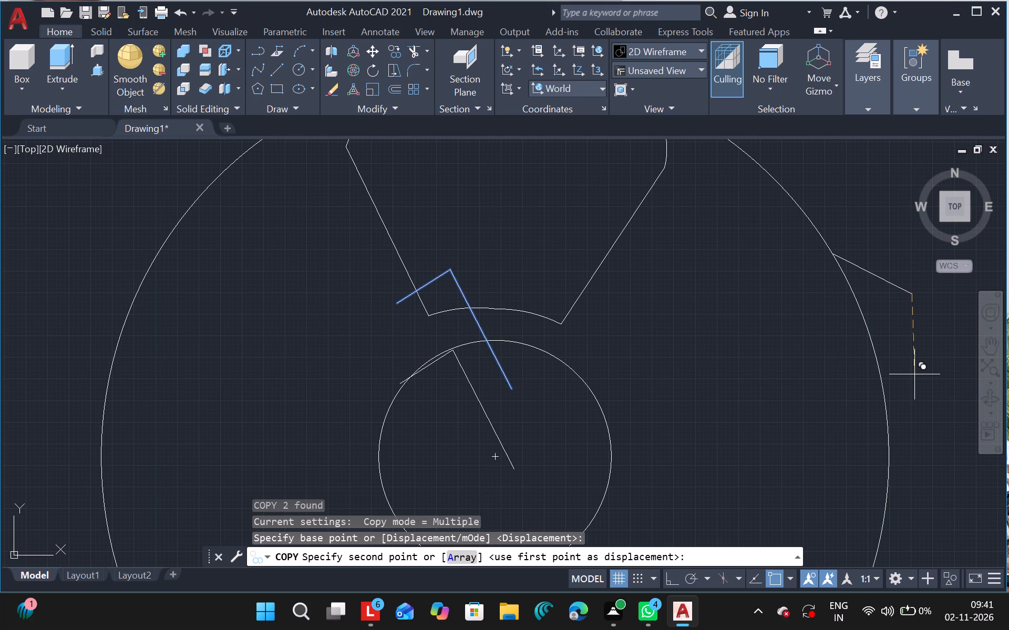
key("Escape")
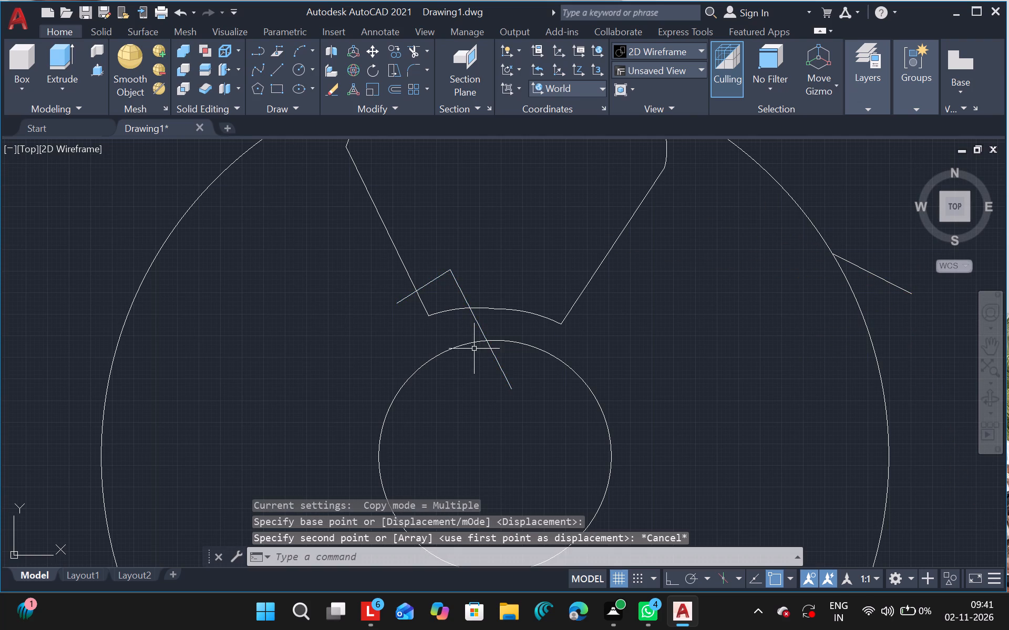
Copy both lower-left helper lines across to the sector's lower-right corner.
left_click(479, 332)
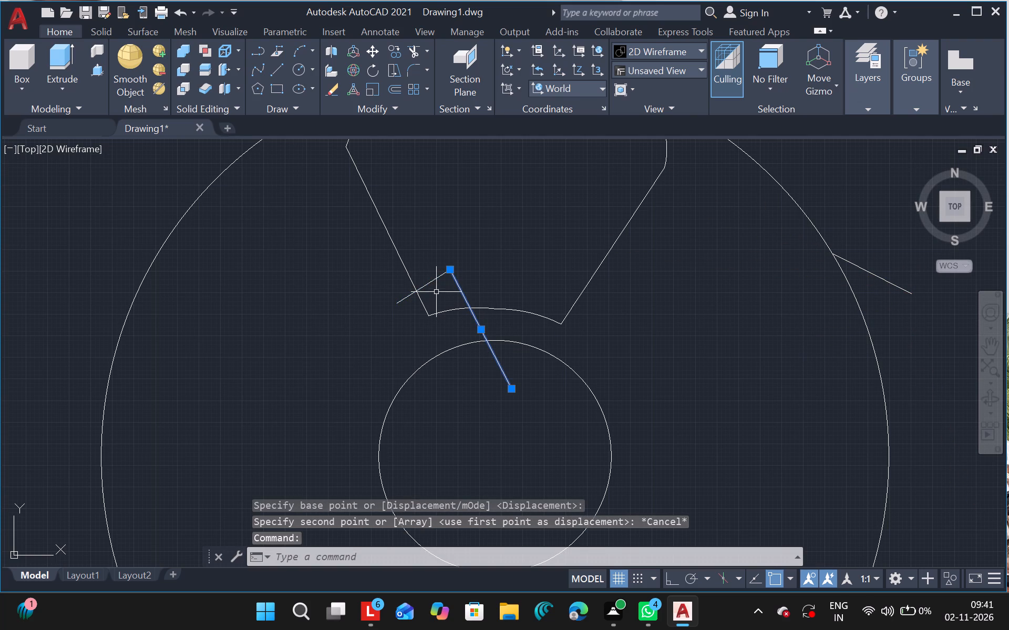
left_click(432, 281)
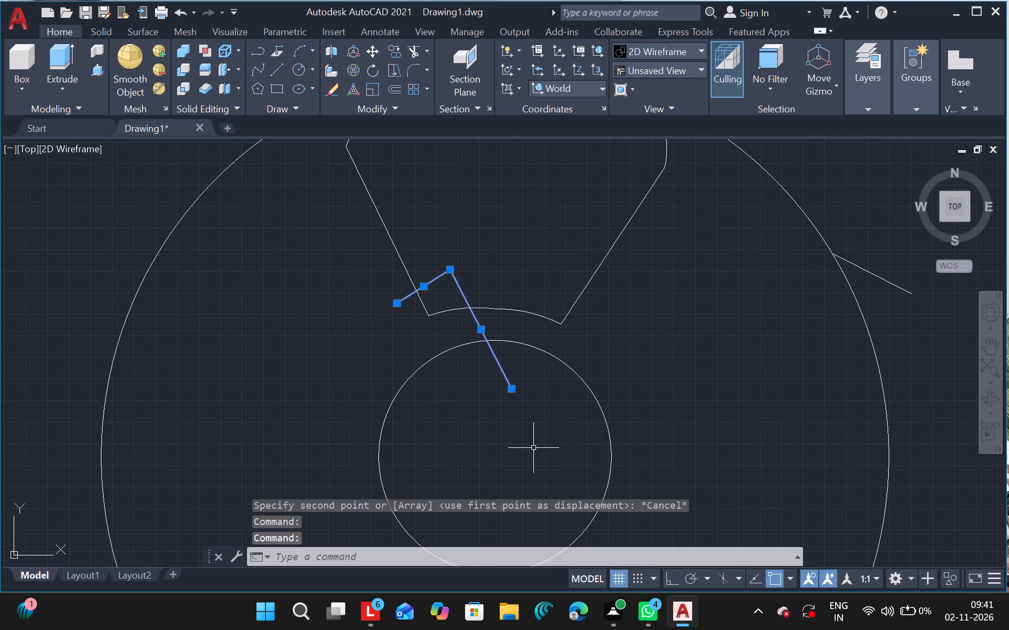
type("co")
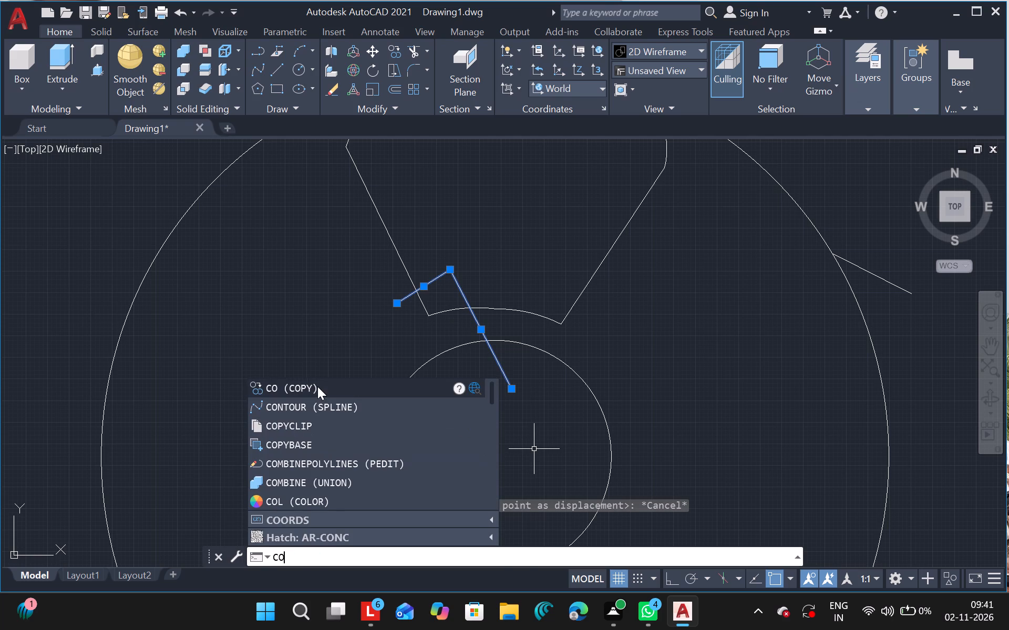
left_click(317, 386)
left_click_drag(469, 487, 594, 480)
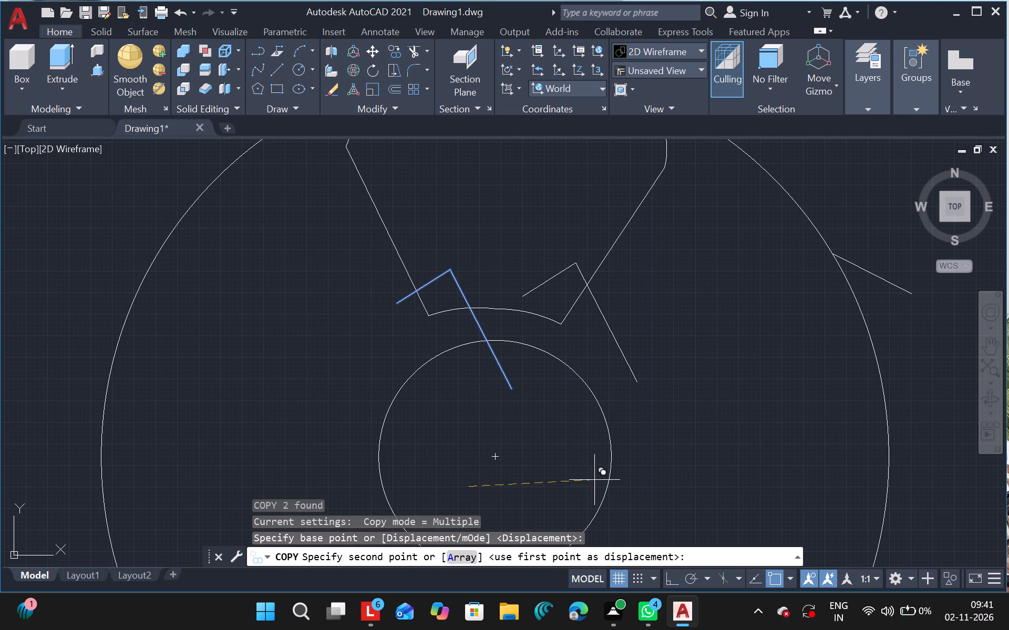
left_click_drag(594, 480, 603, 490)
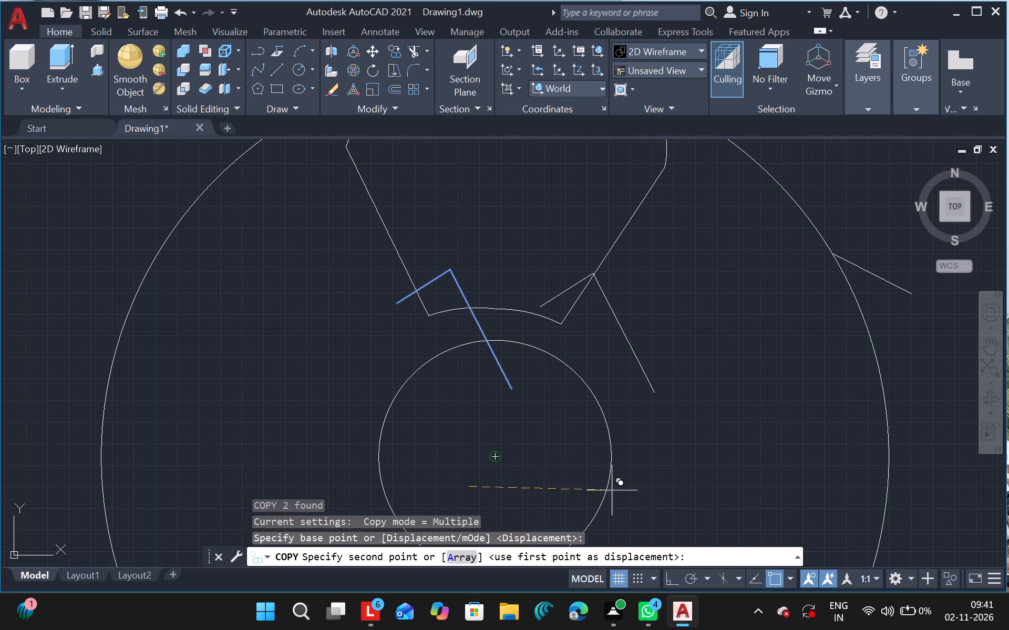
left_click(583, 501)
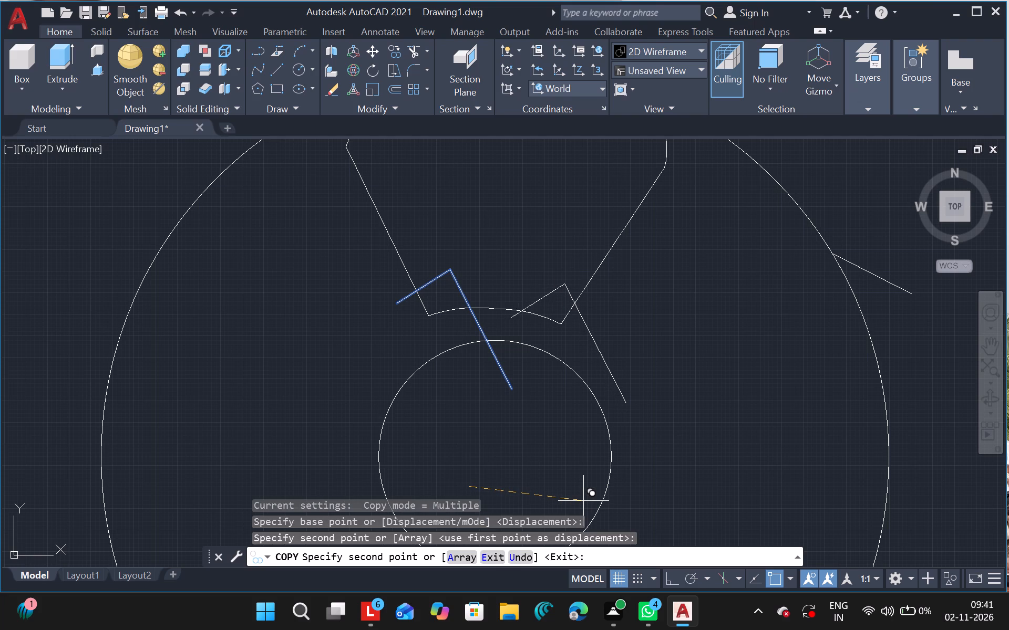
key("Escape")
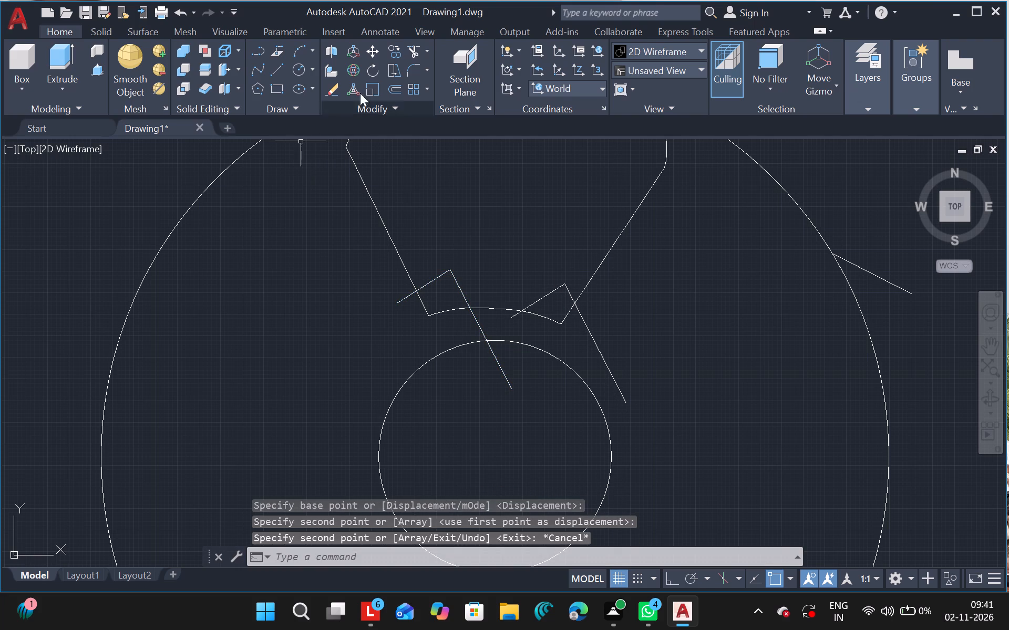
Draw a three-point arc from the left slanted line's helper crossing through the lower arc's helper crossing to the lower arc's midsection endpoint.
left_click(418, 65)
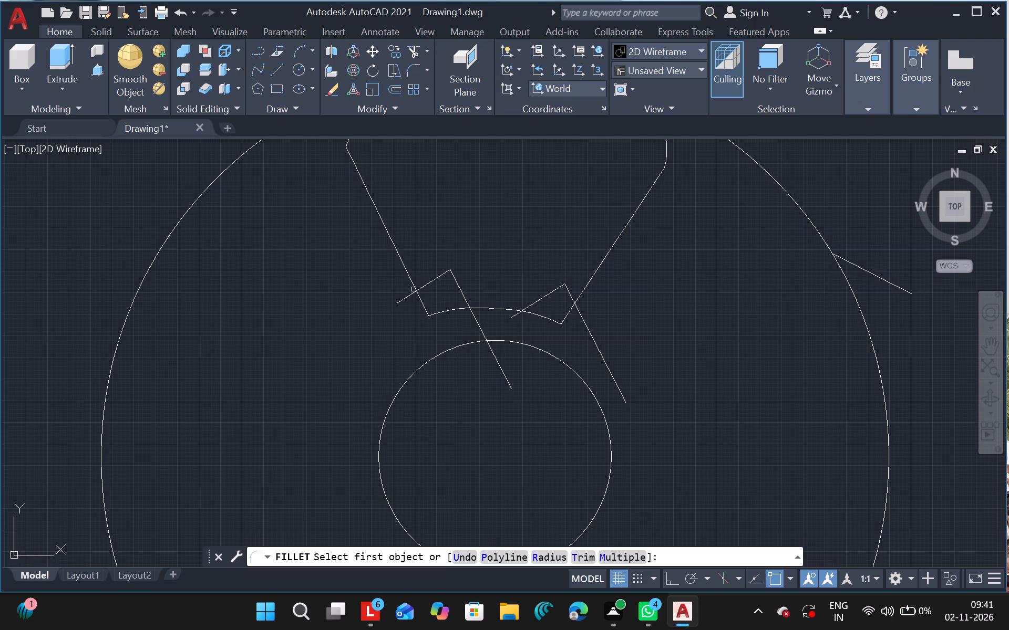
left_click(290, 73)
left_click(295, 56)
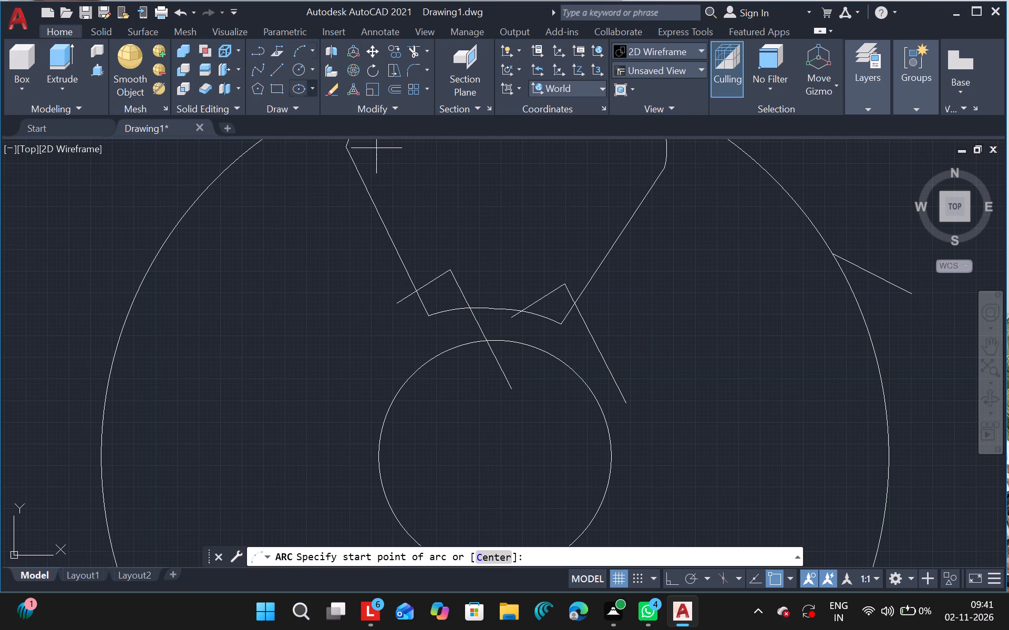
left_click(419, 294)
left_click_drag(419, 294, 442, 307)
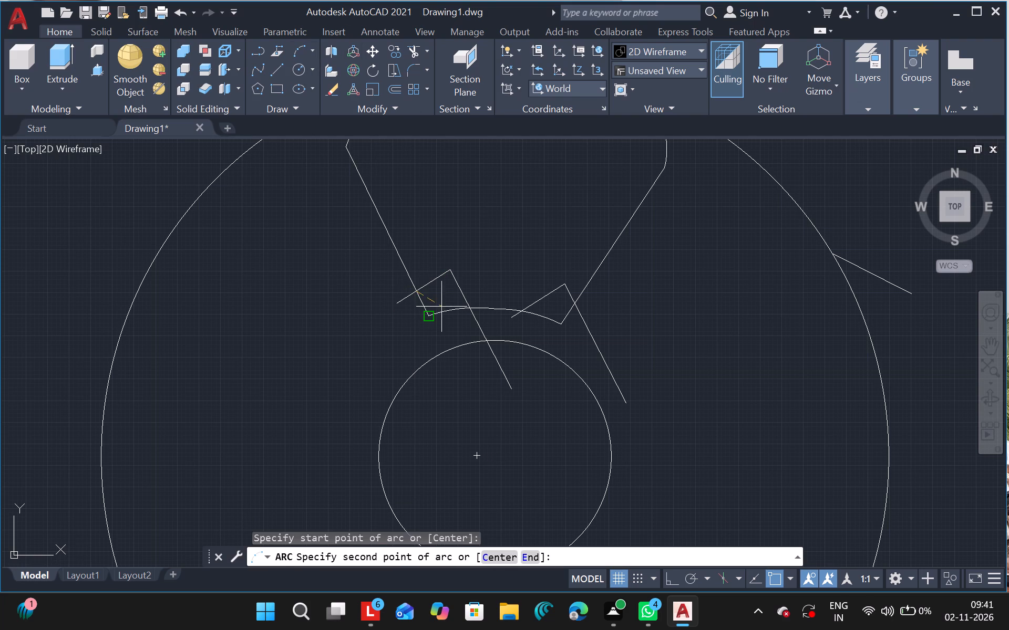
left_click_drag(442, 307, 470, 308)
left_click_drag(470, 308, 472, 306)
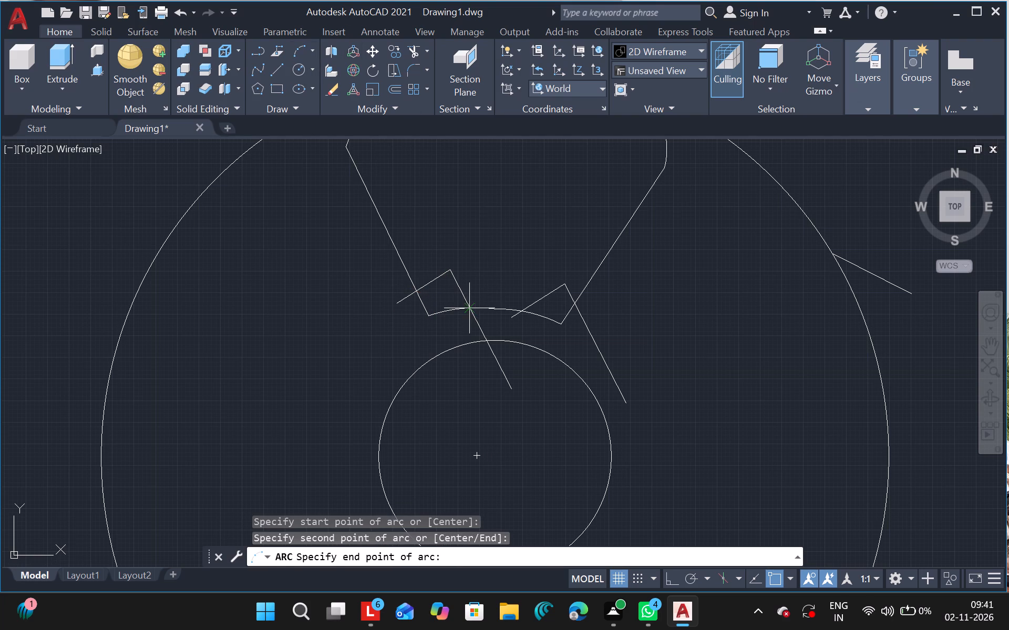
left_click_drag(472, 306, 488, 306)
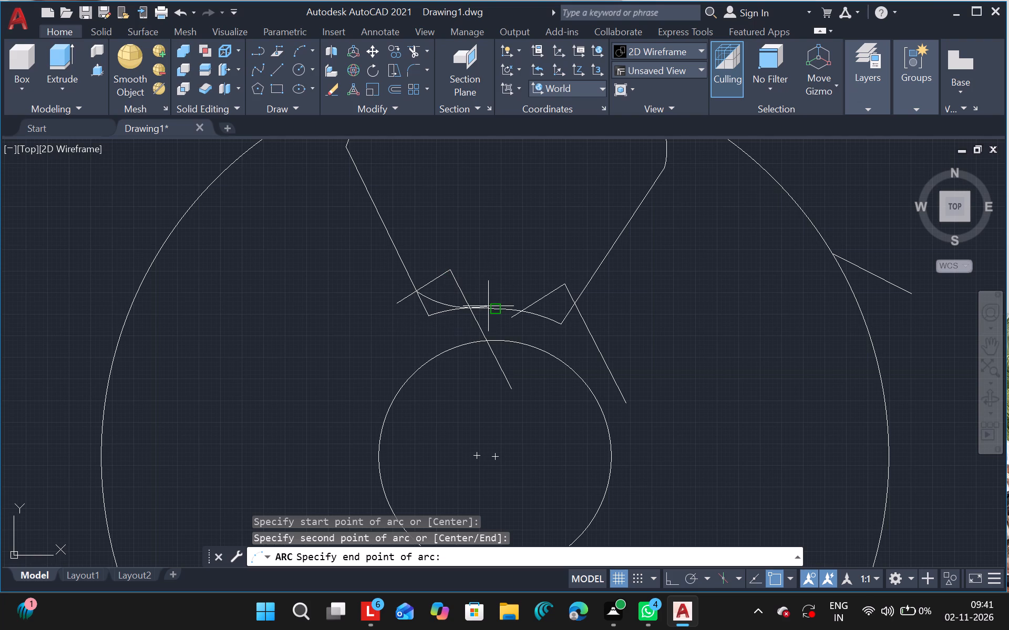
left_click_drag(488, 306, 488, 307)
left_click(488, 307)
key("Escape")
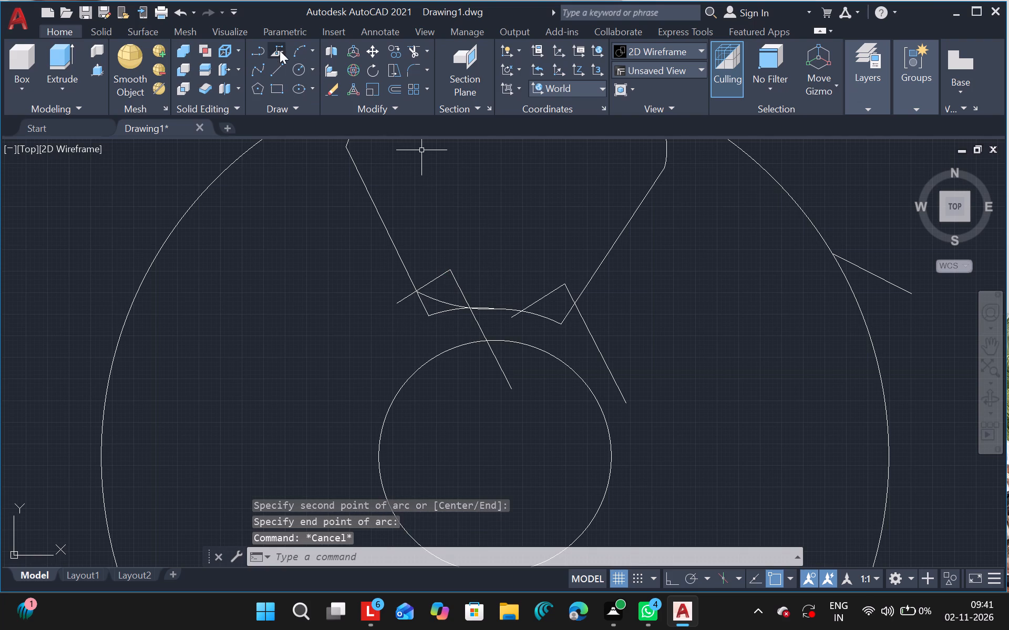
Draw a three-point arc from the copied helpers' shared corner through the sector's lower-right corner, ending just below it.
left_click(298, 44)
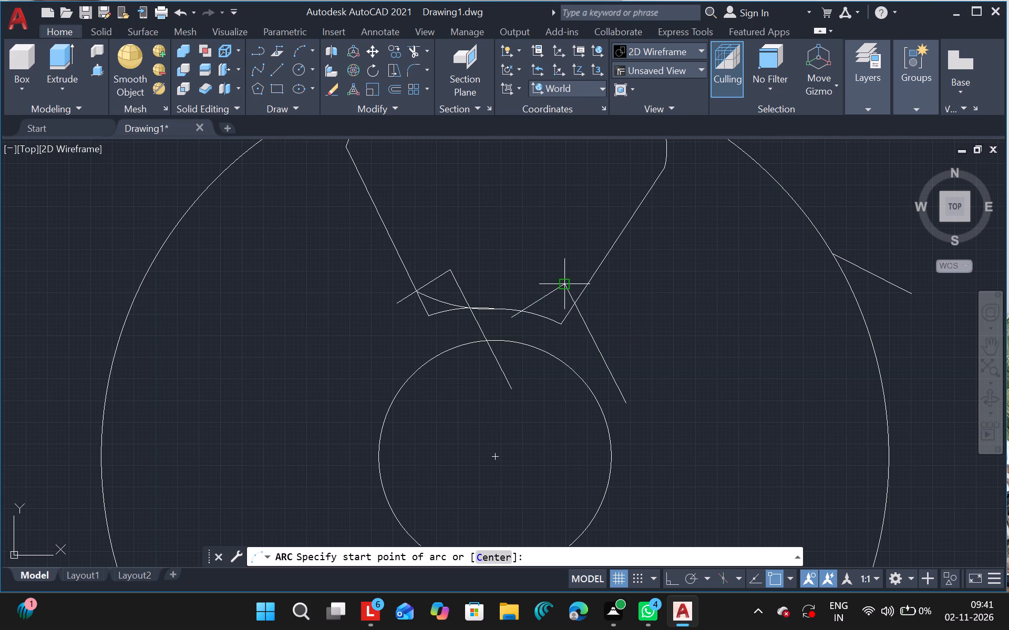
left_click_drag(564, 284, 559, 319)
left_click(559, 319)
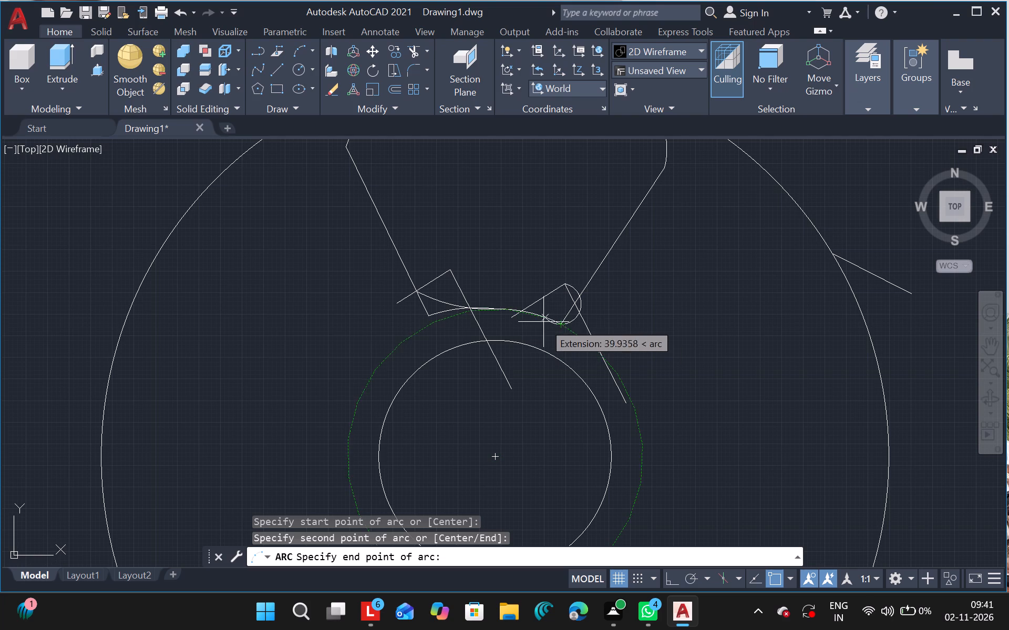
left_click(553, 338)
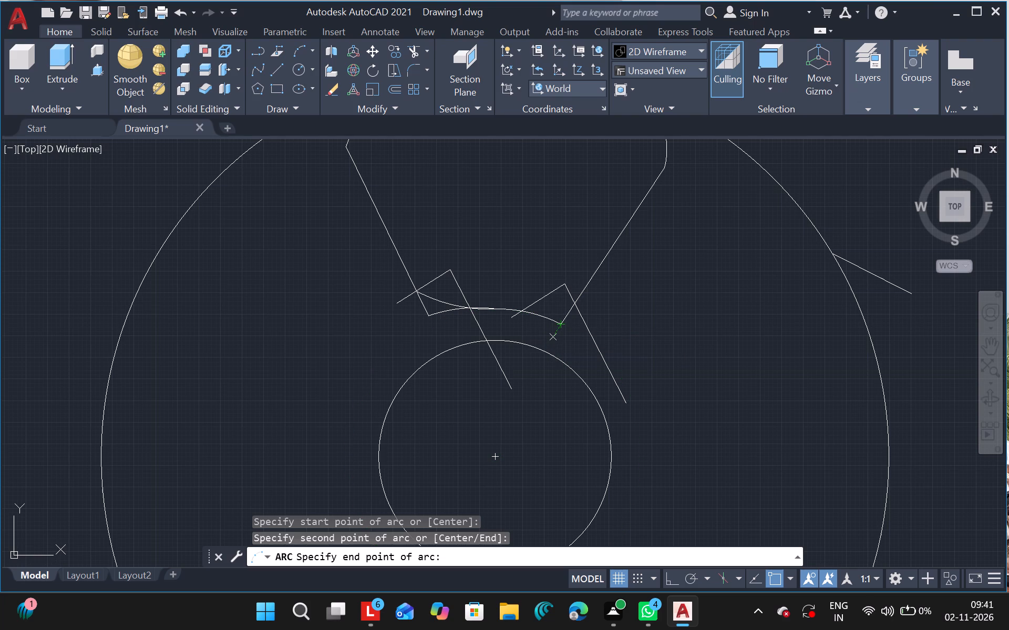
key("Escape")
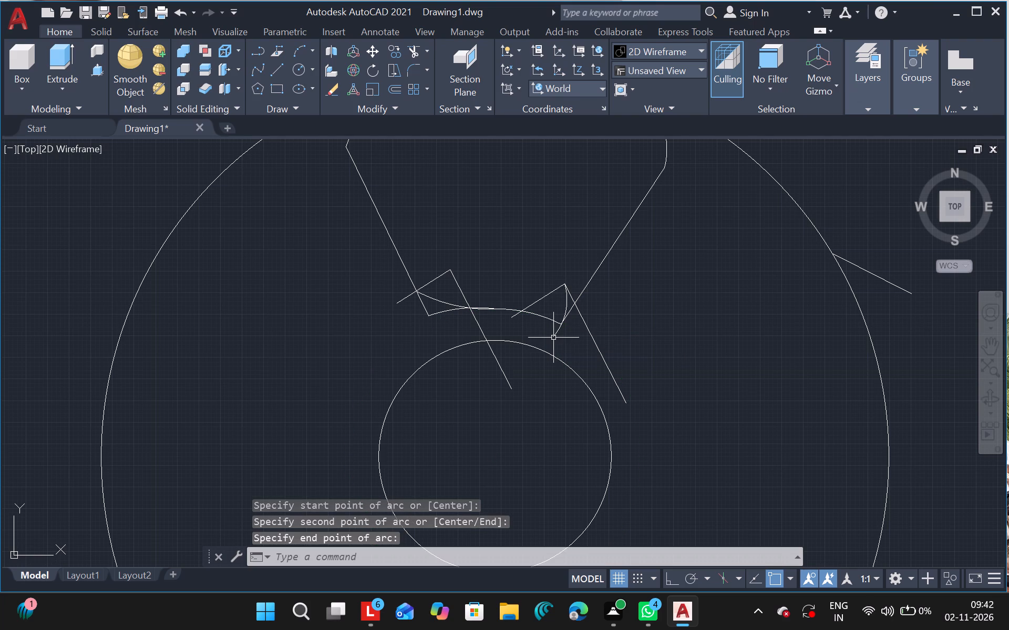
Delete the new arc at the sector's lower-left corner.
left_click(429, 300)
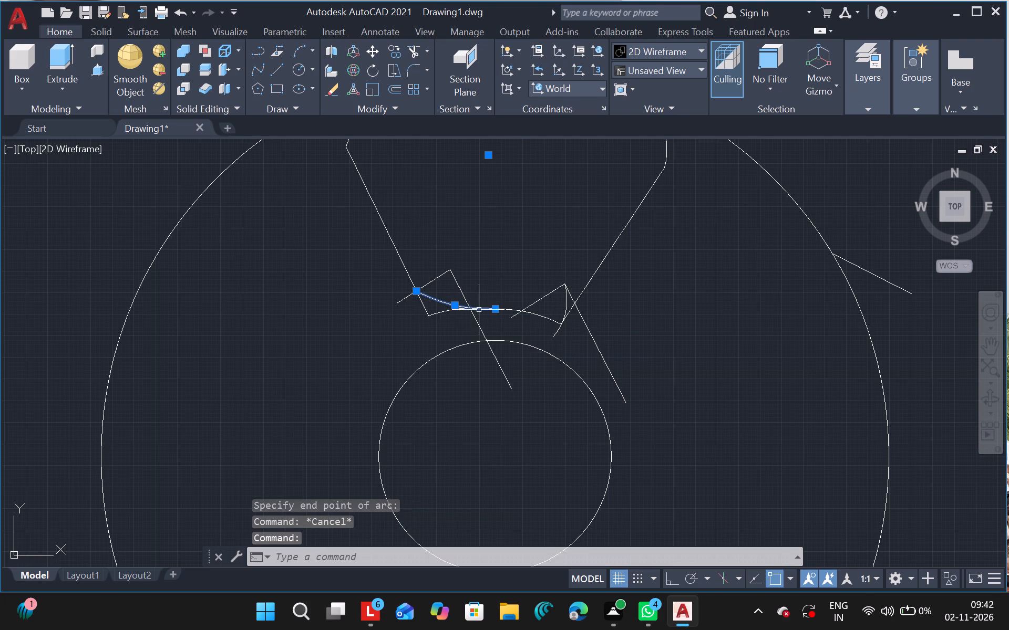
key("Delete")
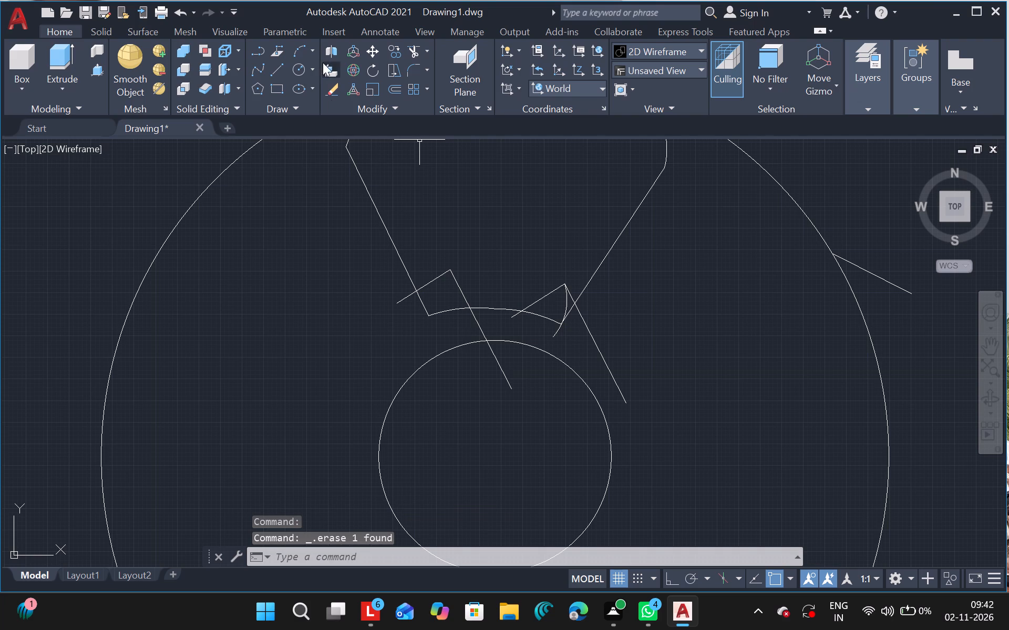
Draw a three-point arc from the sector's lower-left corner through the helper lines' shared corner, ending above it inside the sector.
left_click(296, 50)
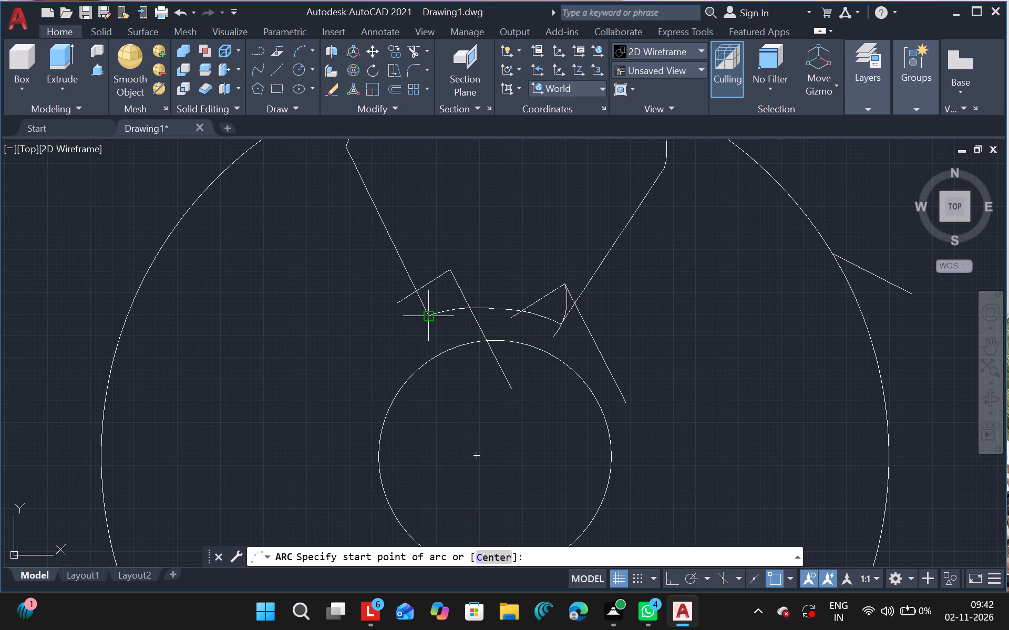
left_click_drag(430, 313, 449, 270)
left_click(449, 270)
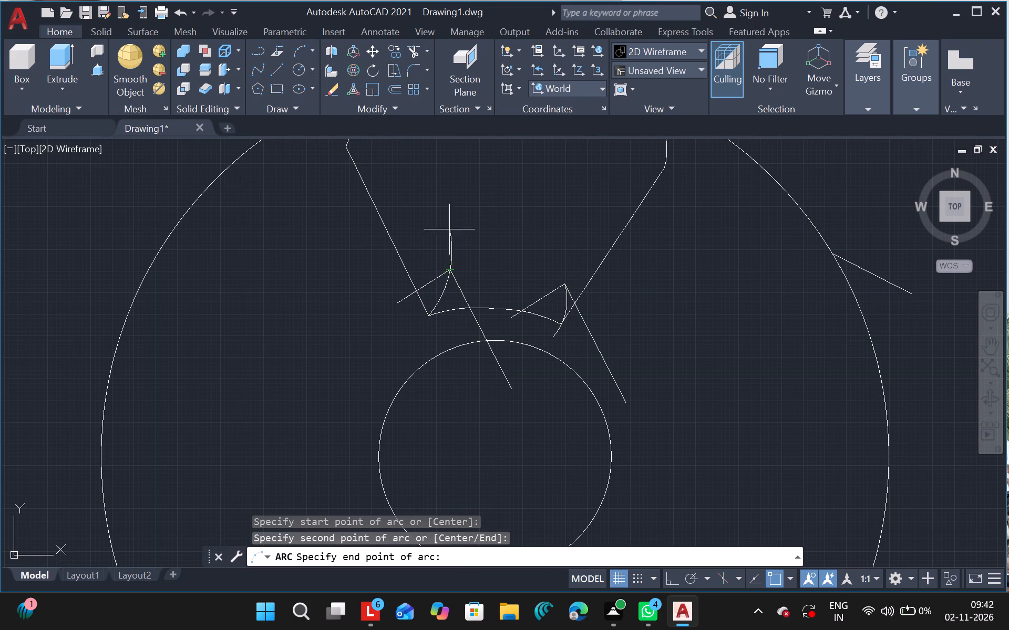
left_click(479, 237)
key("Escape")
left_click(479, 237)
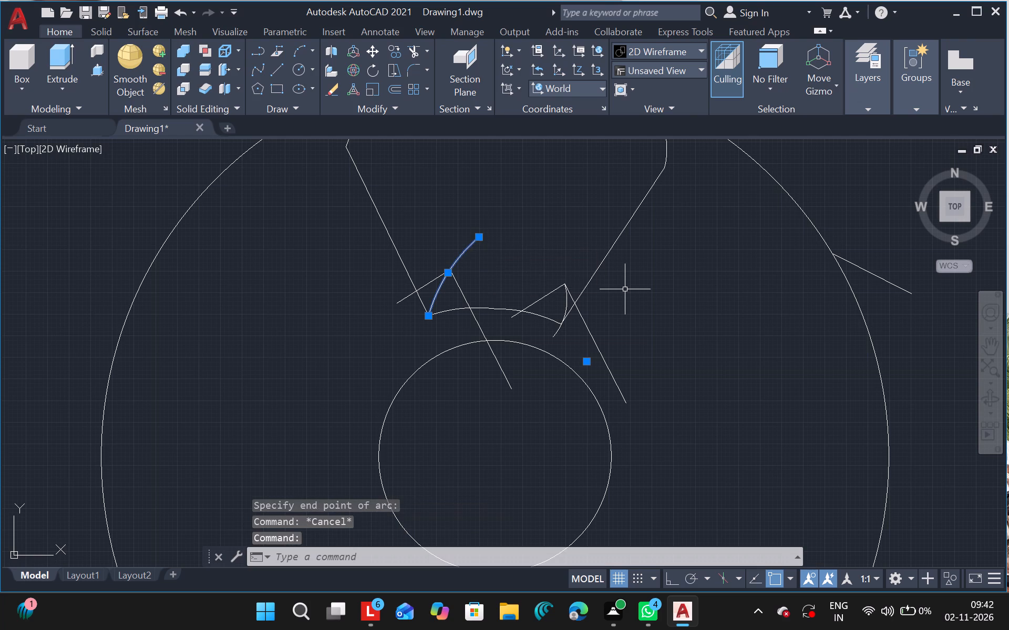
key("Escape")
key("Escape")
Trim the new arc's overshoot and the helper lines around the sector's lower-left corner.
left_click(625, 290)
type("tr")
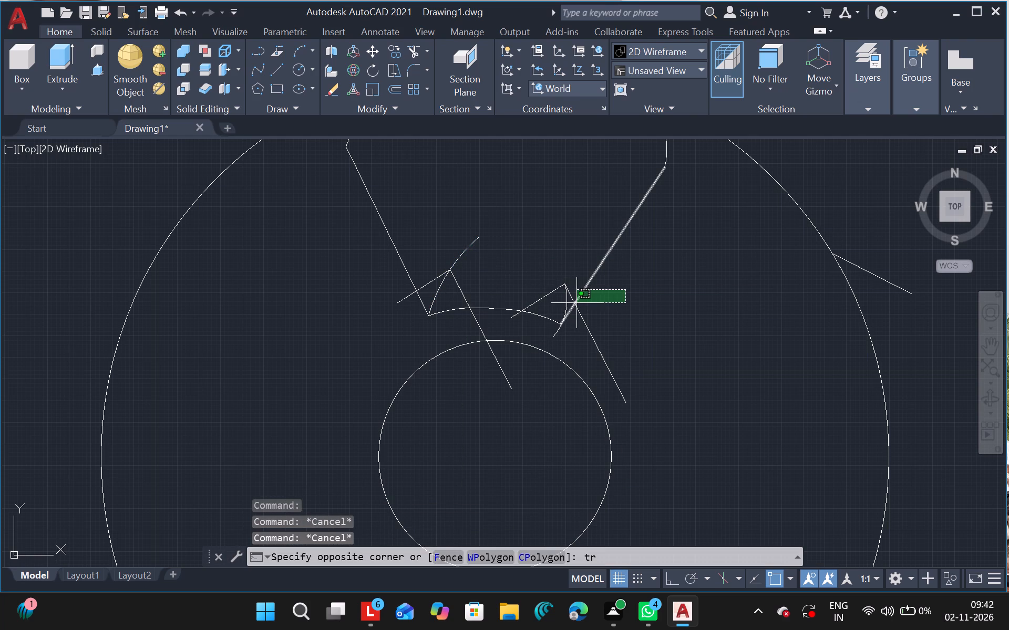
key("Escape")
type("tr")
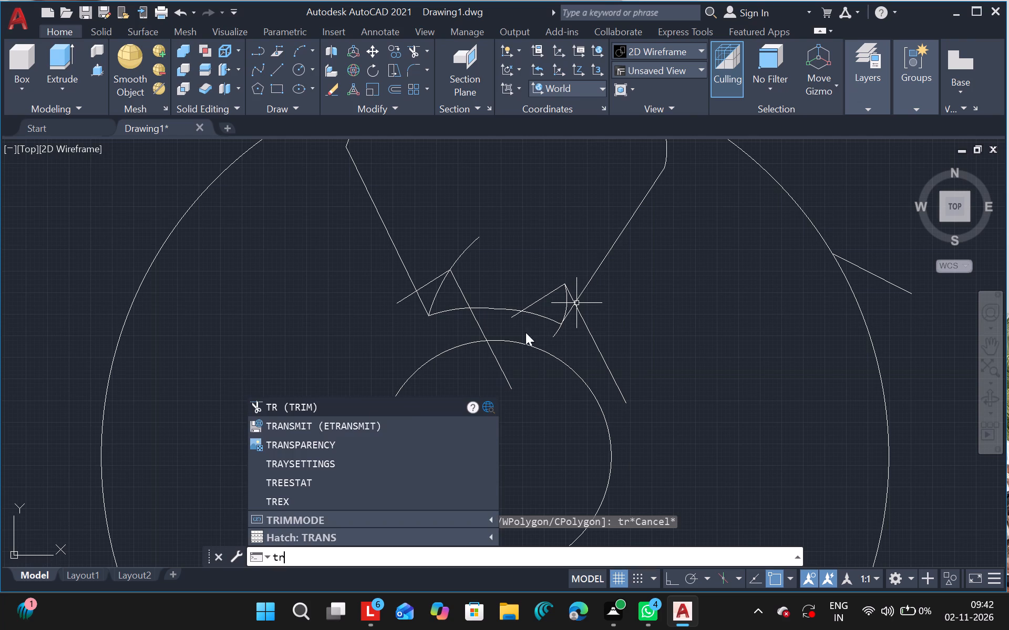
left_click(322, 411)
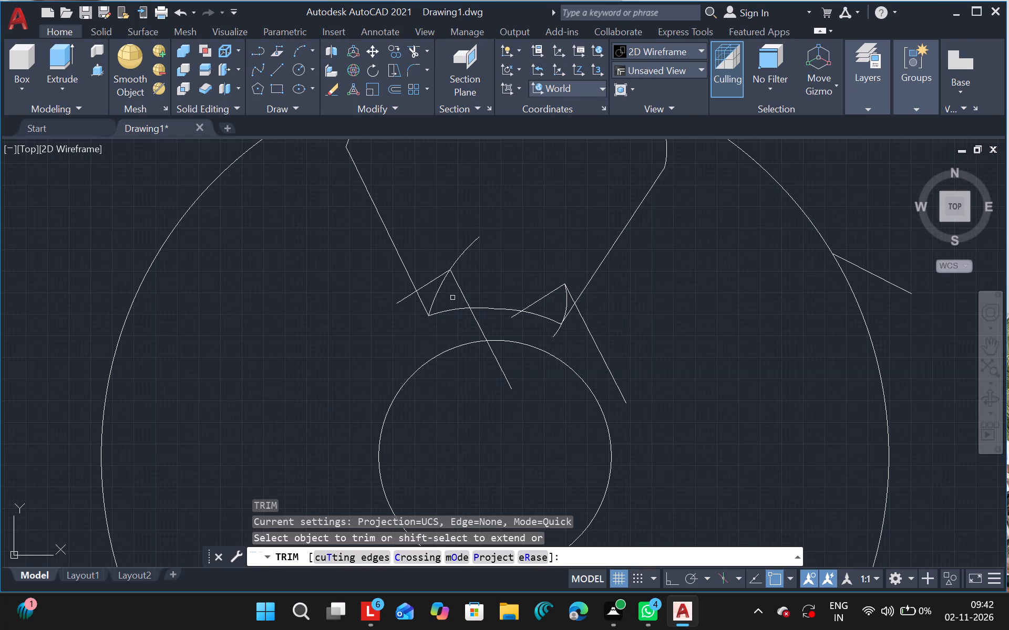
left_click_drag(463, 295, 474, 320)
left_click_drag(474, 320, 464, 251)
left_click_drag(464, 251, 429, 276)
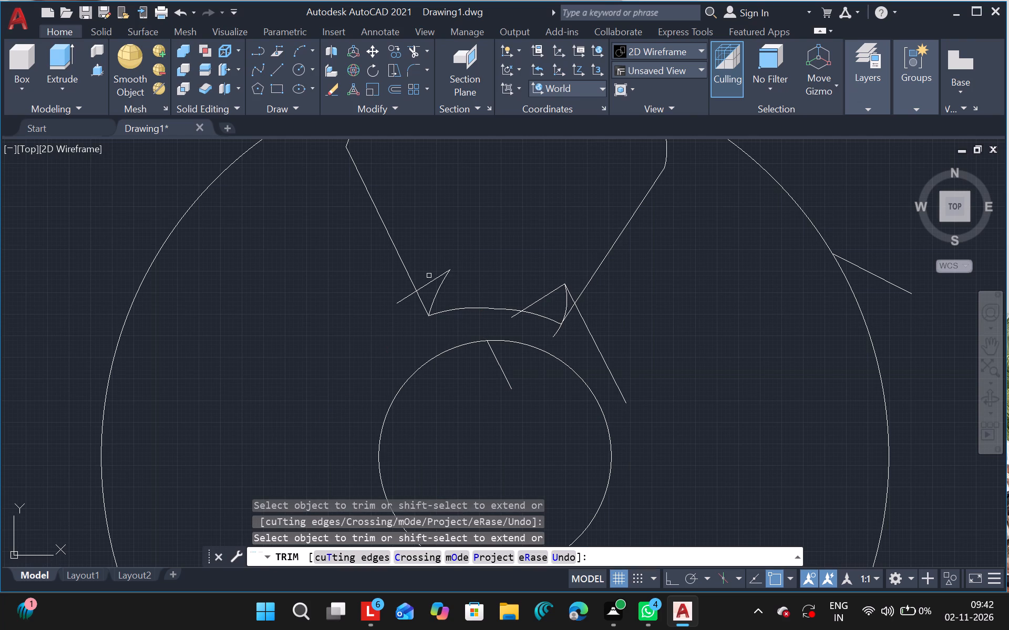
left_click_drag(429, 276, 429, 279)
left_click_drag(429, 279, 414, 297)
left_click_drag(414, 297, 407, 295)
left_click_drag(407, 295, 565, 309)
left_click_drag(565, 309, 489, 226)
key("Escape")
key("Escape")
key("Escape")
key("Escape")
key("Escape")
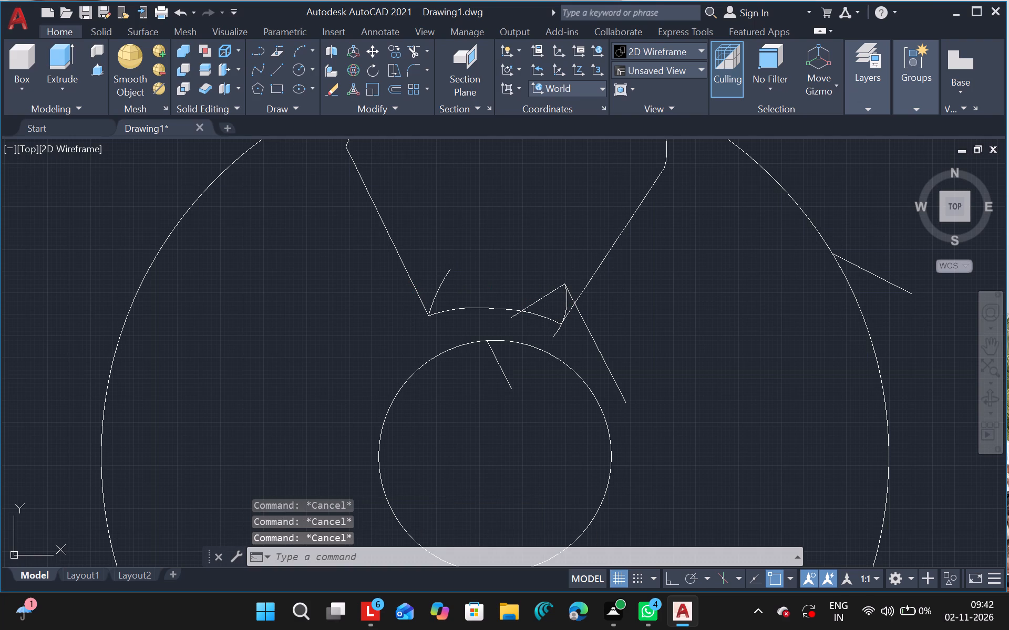
Undo the last trim, the last arc and the deletion of the sector's lower-left rounding arc.
key("ctrl+z")
key("ctrl+z")
key("ctrl+z")
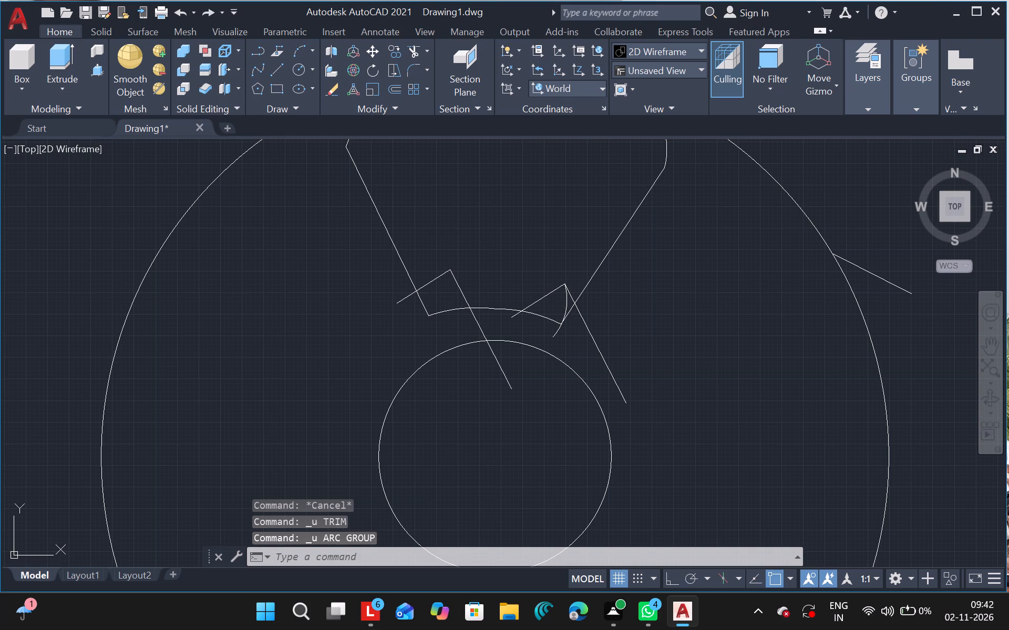
key("z")
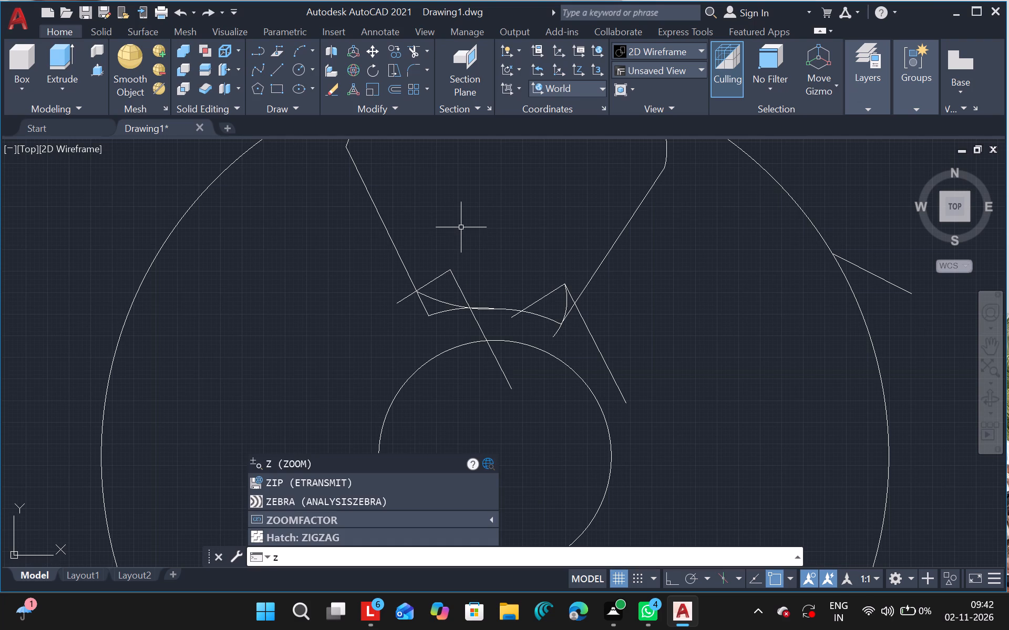
left_click(566, 298)
left_click_drag(567, 305, 695, 314)
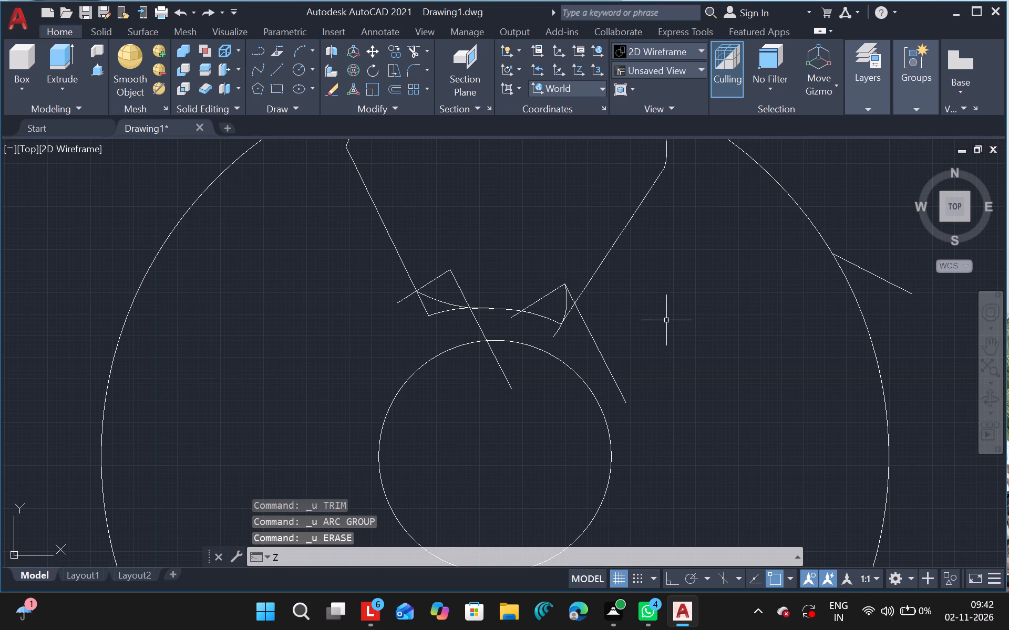
key("Escape")
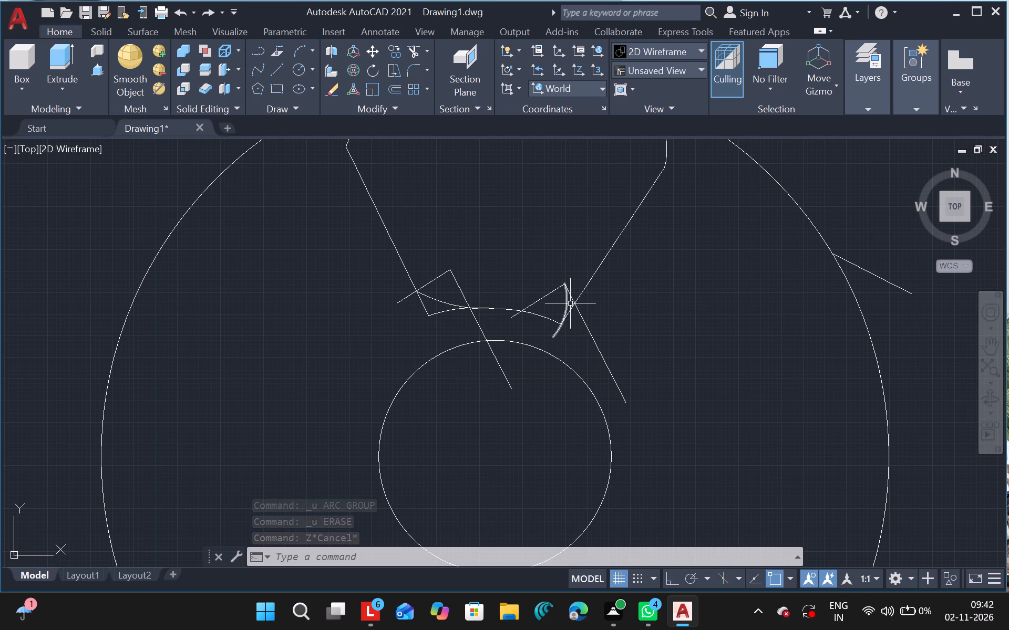
Delete the arc passing through the sector's lower-right corner.
left_click_drag(564, 304, 594, 302)
key("Delete")
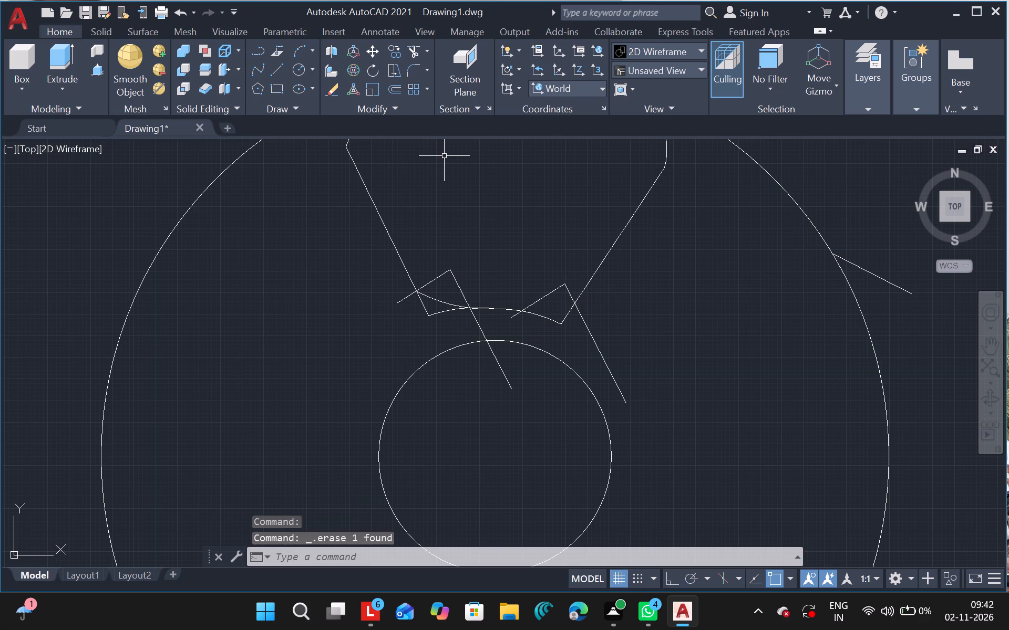
Draw a three-point arc from the lower arc's crossing with the copied helper through the right slanted line's helper crossing, ending inside the sector.
left_click(295, 46)
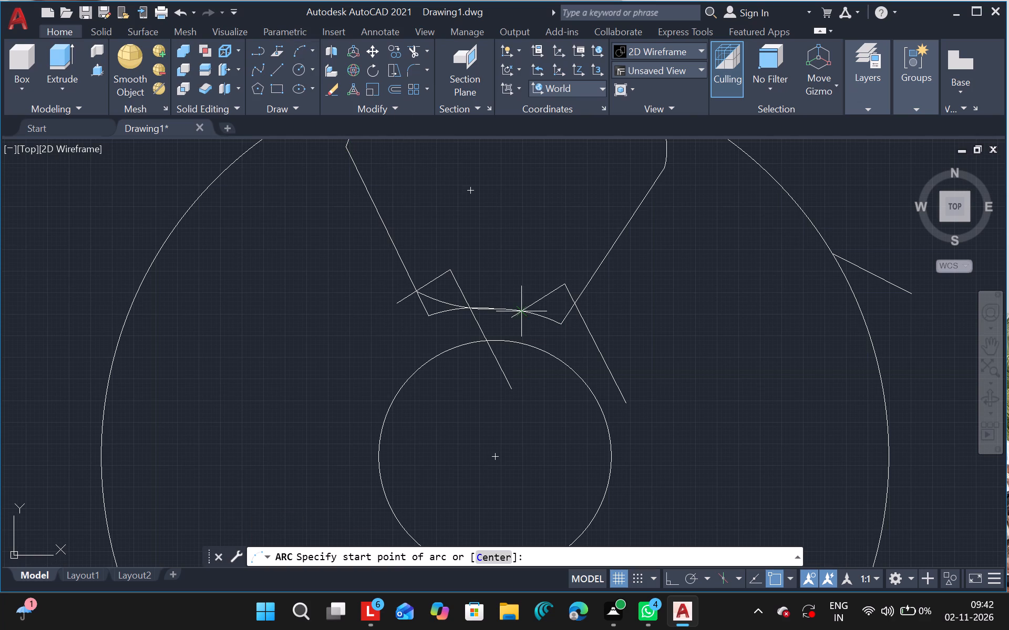
left_click_drag(525, 313, 570, 295)
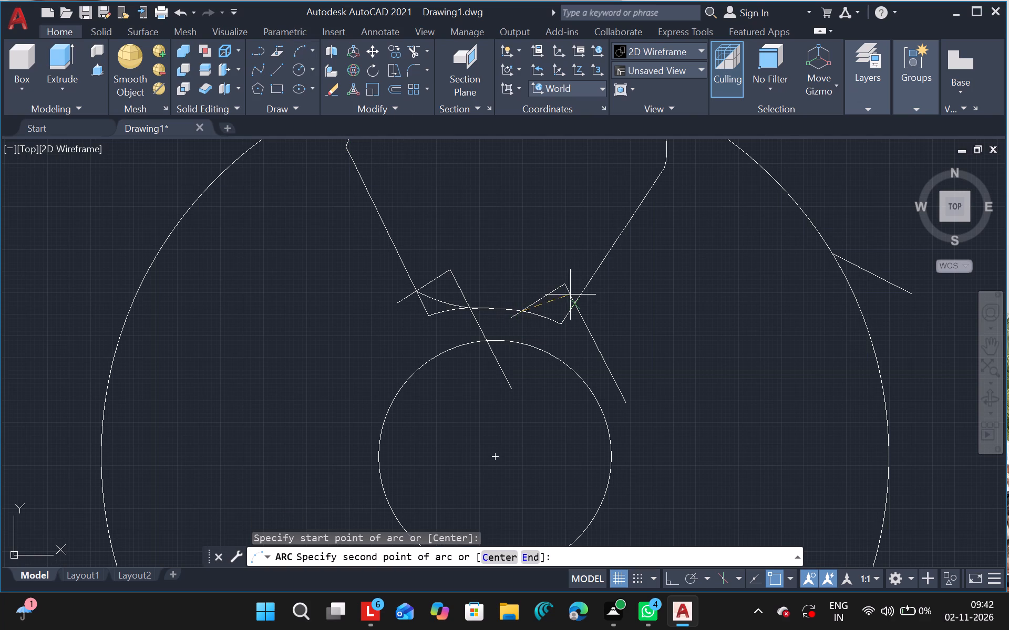
left_click_drag(570, 295, 576, 303)
left_click(576, 303)
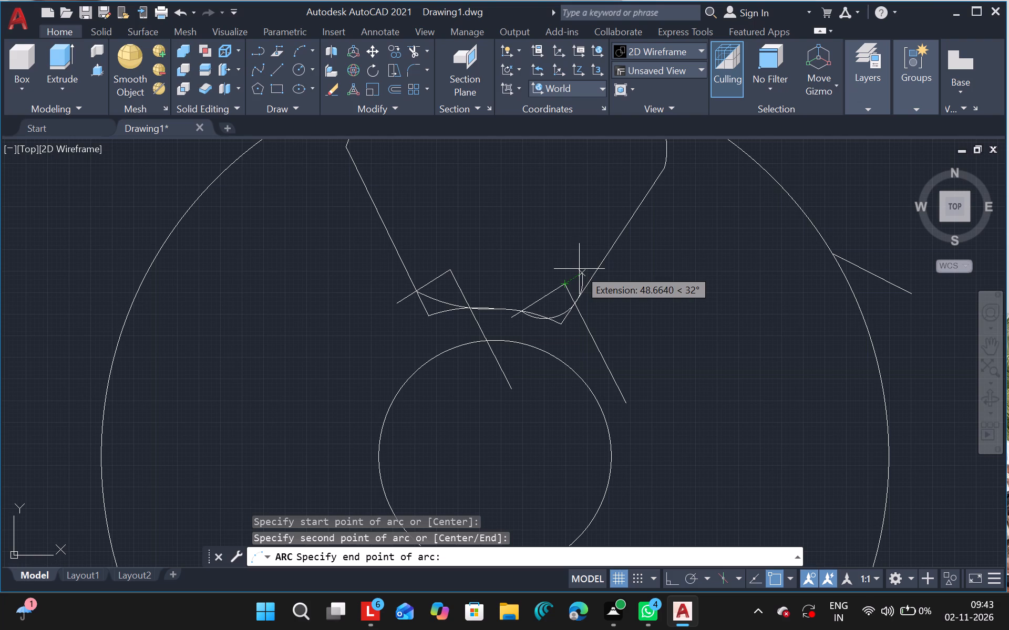
left_click(593, 226)
key("Escape")
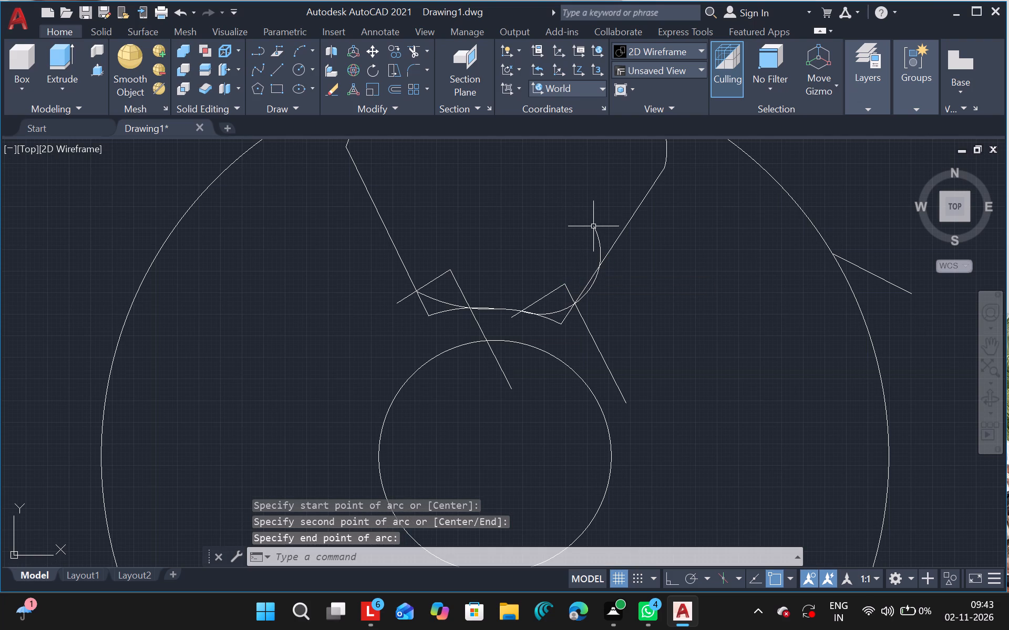
Trim the lower-right arc's overshoot inside the sector and the helper line portions lying inside the sector at both lower corners.
type("tr")
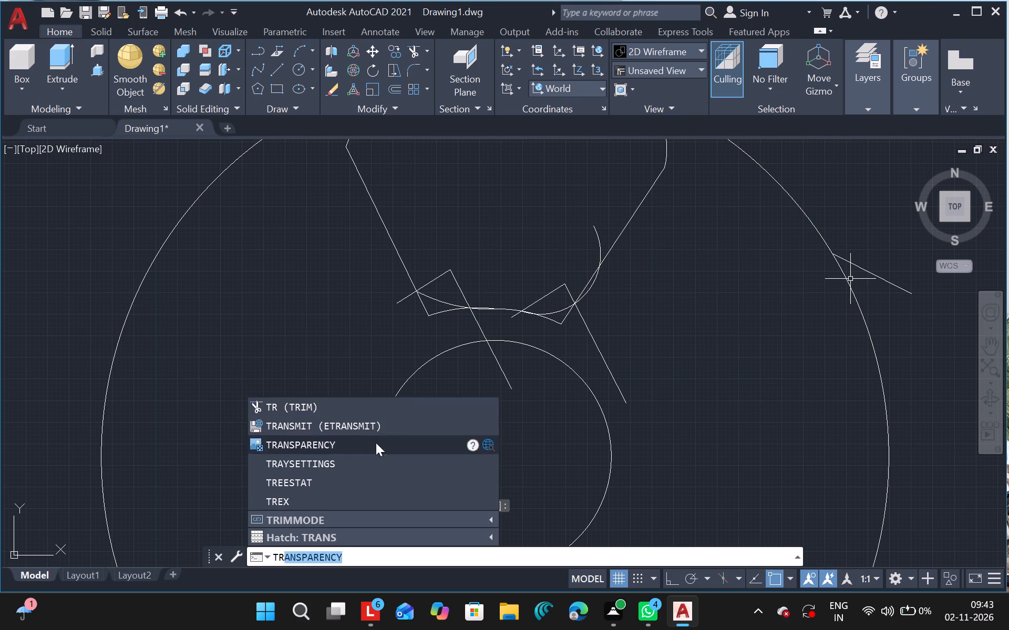
left_click(343, 407)
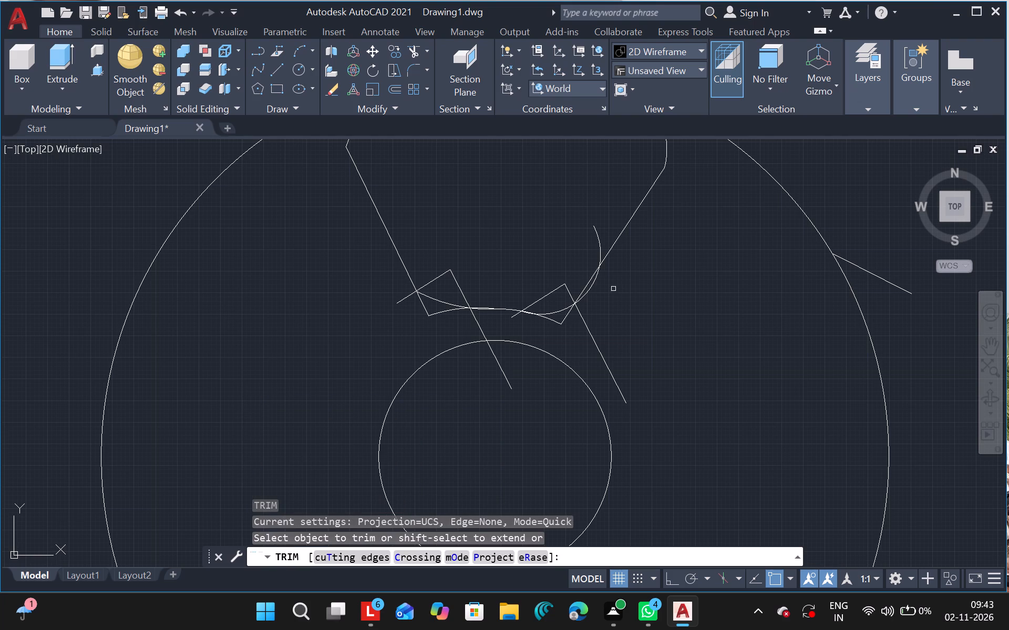
left_click_drag(597, 277, 599, 236)
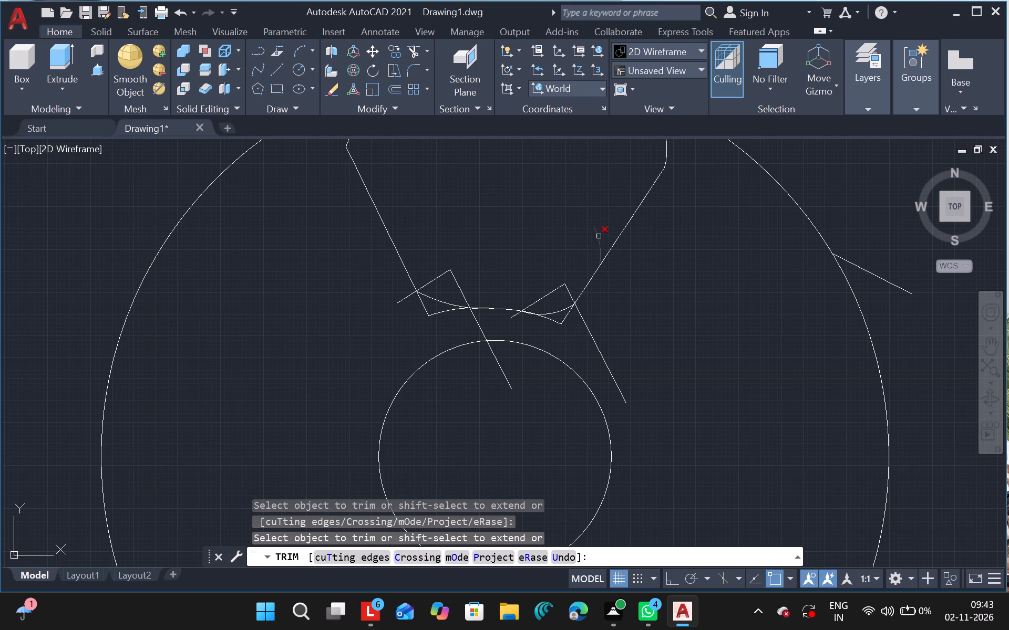
left_click_drag(599, 236, 556, 291)
left_click_drag(556, 291, 516, 313)
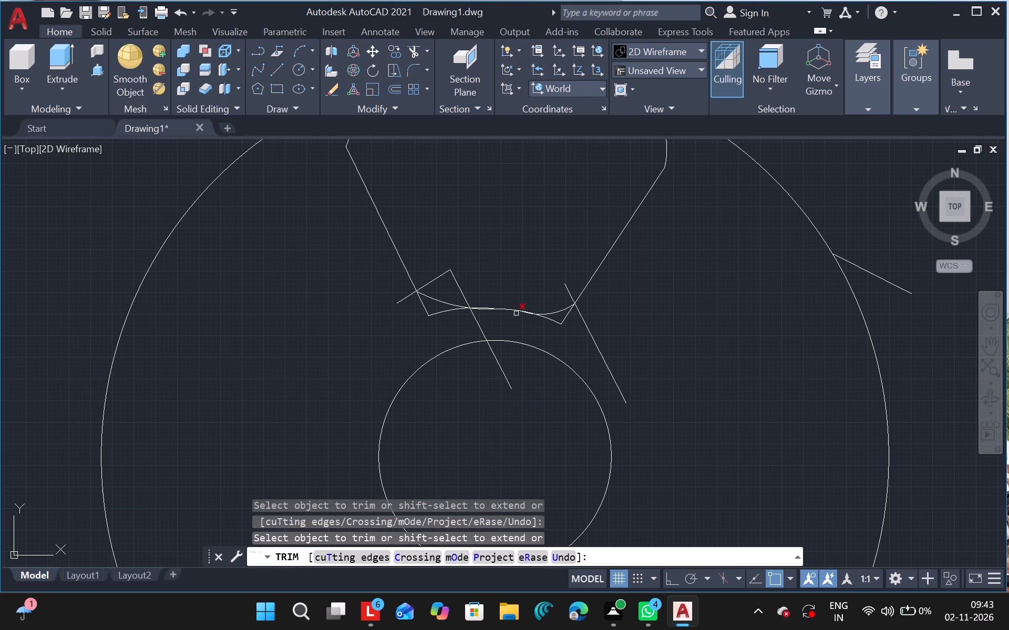
left_click_drag(516, 313, 455, 286)
left_click_drag(455, 286, 438, 279)
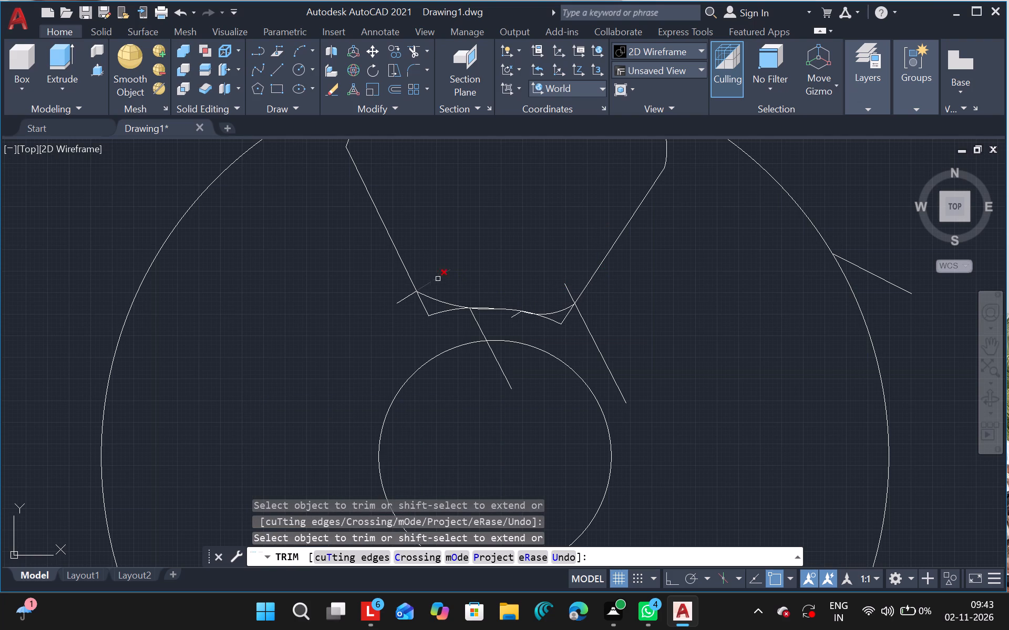
left_click_drag(438, 279, 434, 277)
left_click(434, 277)
Trim away the sector's sharp lower-left corner, the old lower arc's middle portion and the helper pieces beside it.
left_click_drag(428, 312, 437, 314)
left_click_drag(437, 314, 477, 316)
left_click(477, 316)
left_click_drag(517, 313, 498, 300)
left_click_drag(498, 300, 500, 323)
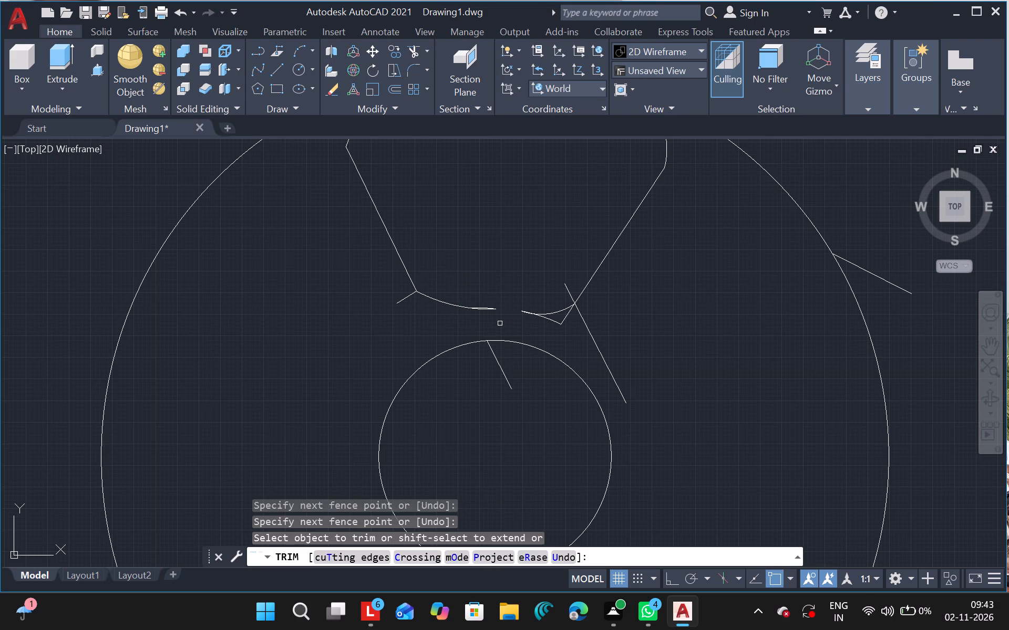
left_click(486, 309)
left_click_drag(477, 307, 568, 335)
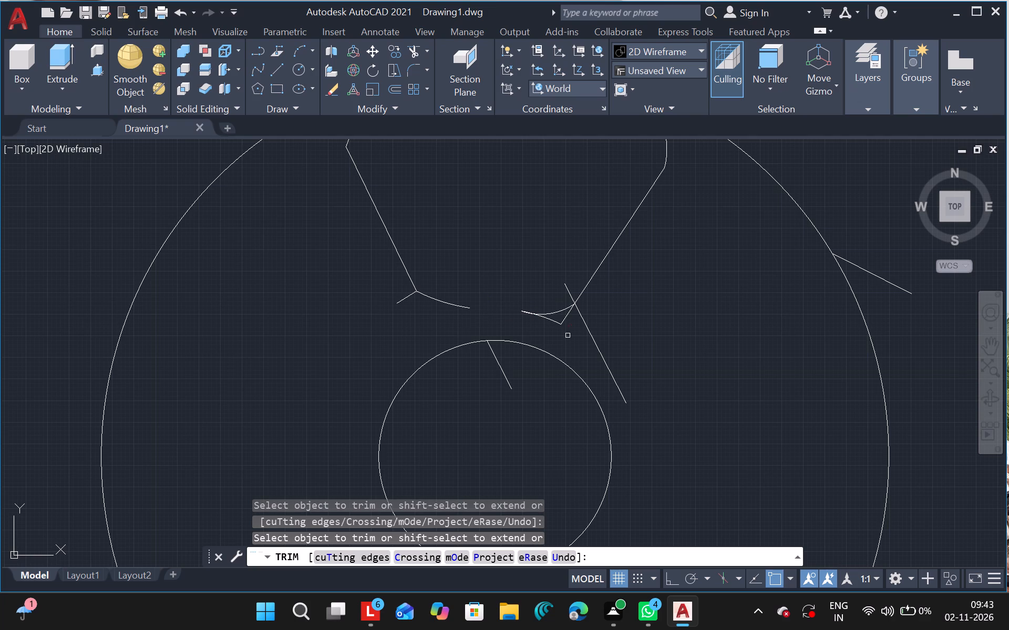
Trim away the sector's sharp lower-right corner and the remaining helper pieces at both corners and inside the innermost circle.
left_click_drag(568, 335, 559, 322)
left_click_drag(559, 322, 547, 319)
left_click_drag(547, 319, 527, 311)
left_click(527, 311)
left_click_drag(585, 329, 567, 290)
left_click(567, 290)
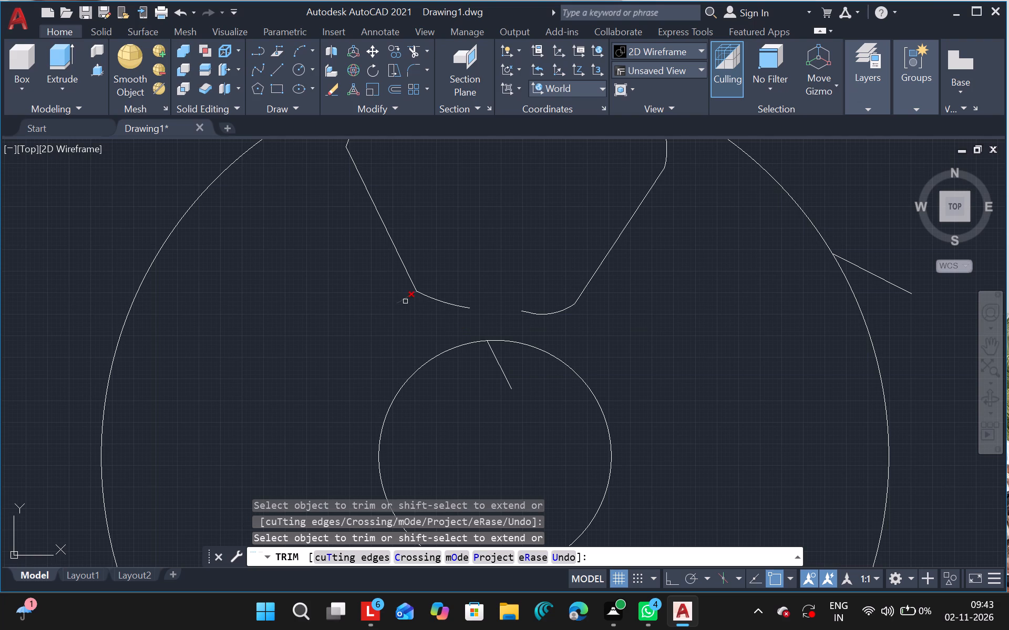
left_click(405, 301)
left_click_drag(495, 369, 520, 369)
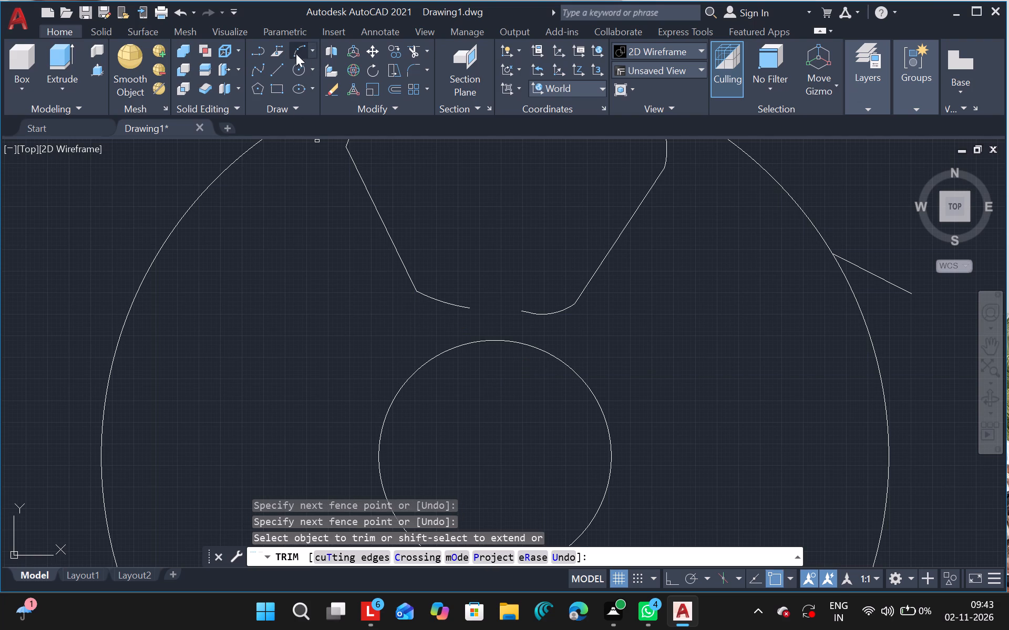
Draw a line joining the open inner ends of the two lower corner arcs to close the sector's bottom edge.
left_click(282, 65)
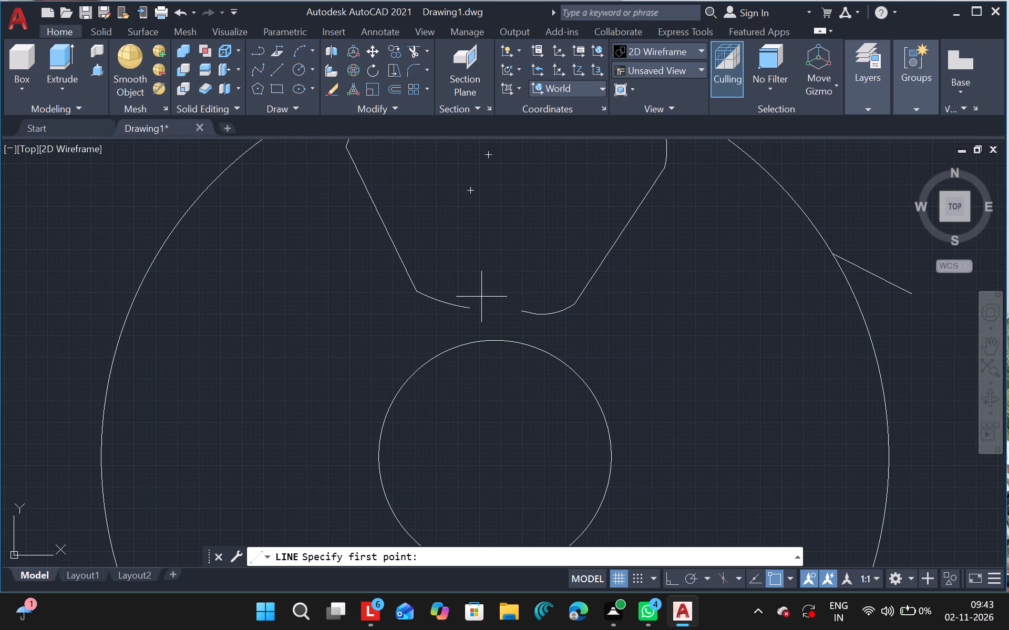
left_click_drag(472, 306, 521, 317)
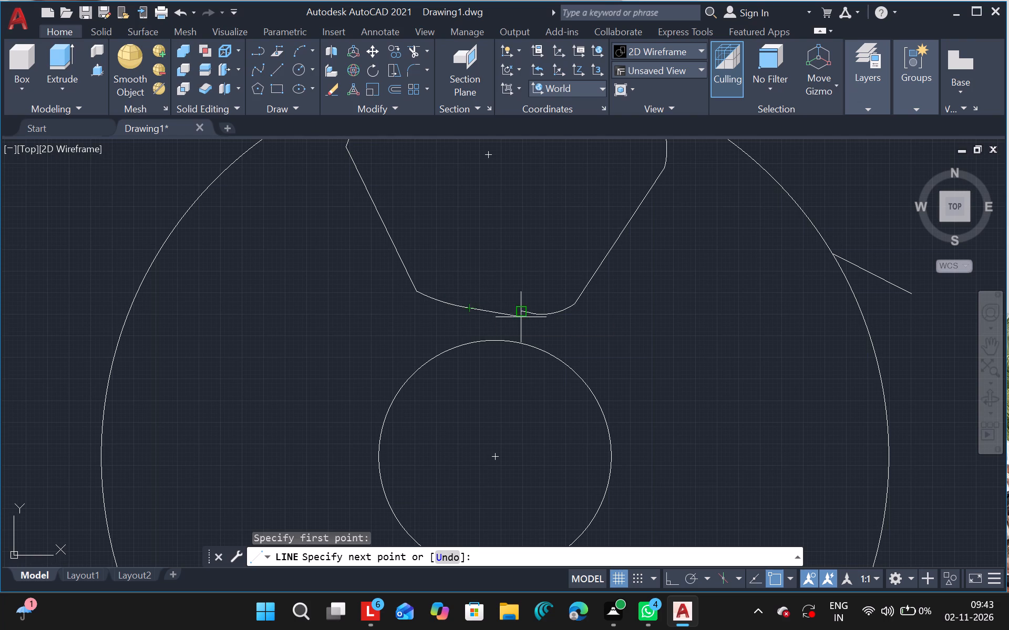
left_click_drag(521, 317, 524, 314)
left_click(524, 314)
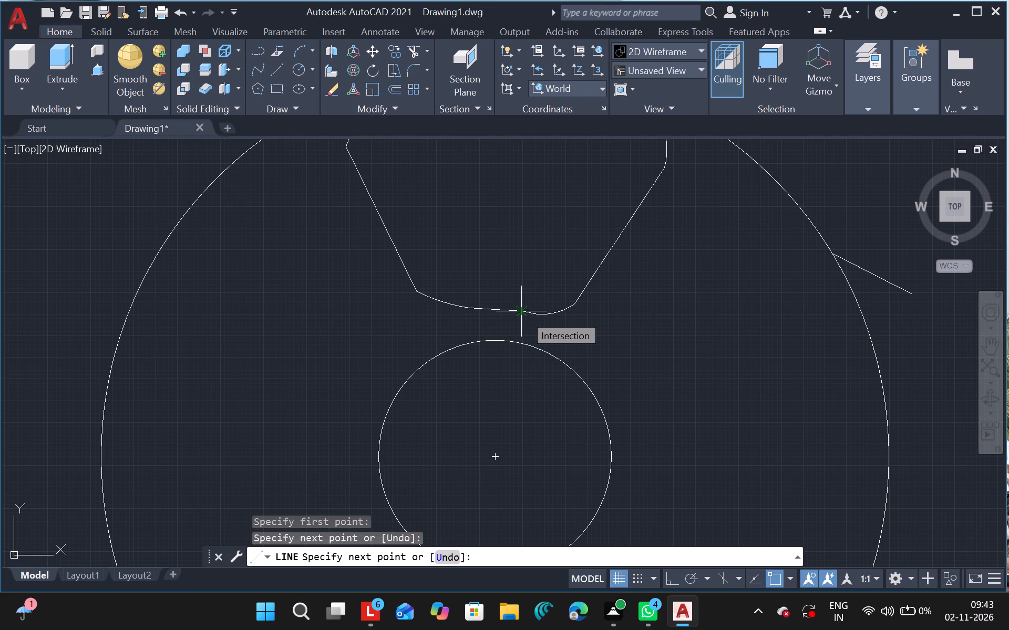
key("Escape")
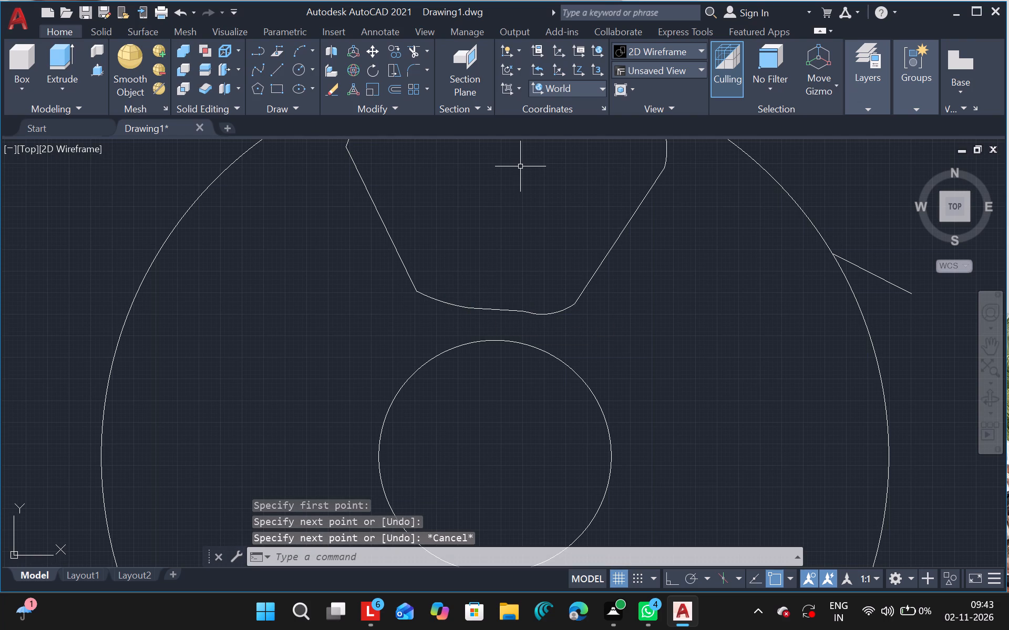
Delete the stray short line crossing the large circle's upper-right edge.
scroll(516, 170, "left", 1)
scroll(516, 170, "down", 2, "ctrl")
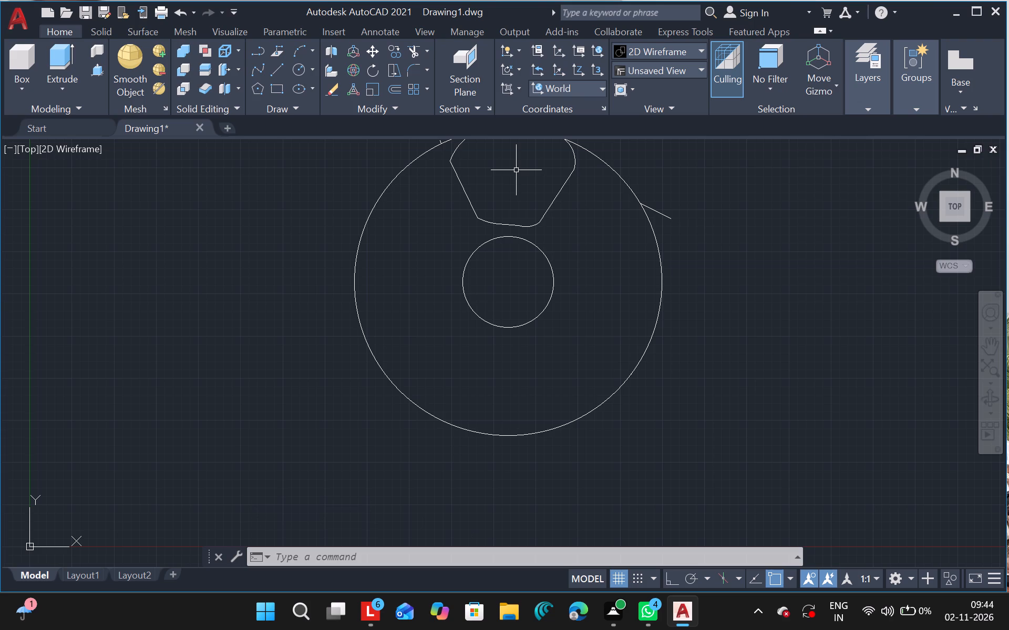
scroll(529, 165, "up", 1)
scroll(529, 165, "down", 1, "ctrl")
scroll(529, 165, "up", 1, "ctrl")
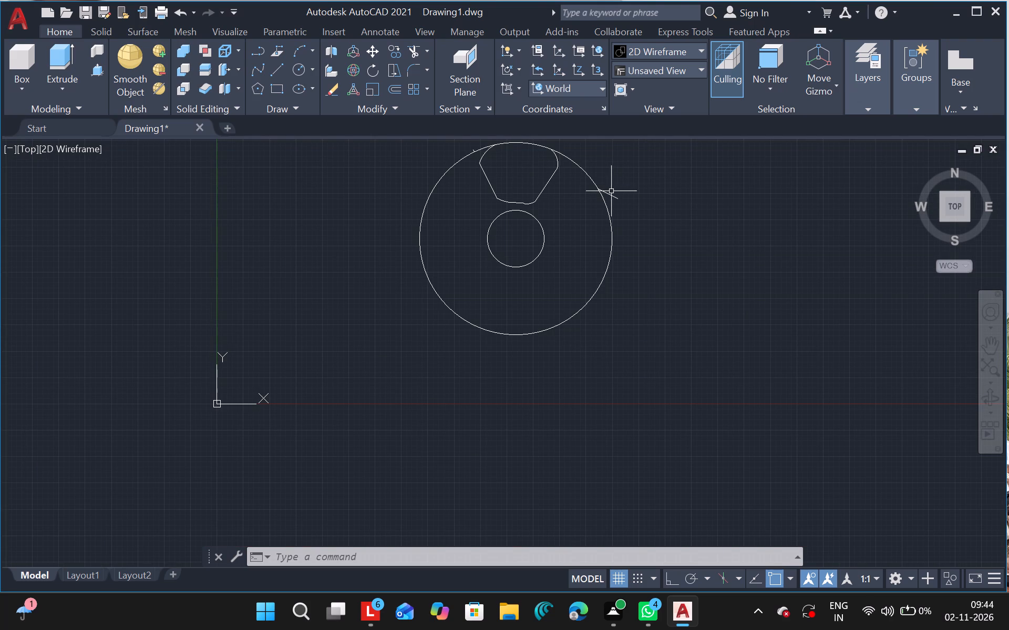
left_click_drag(609, 193, 690, 248)
key("Delete")
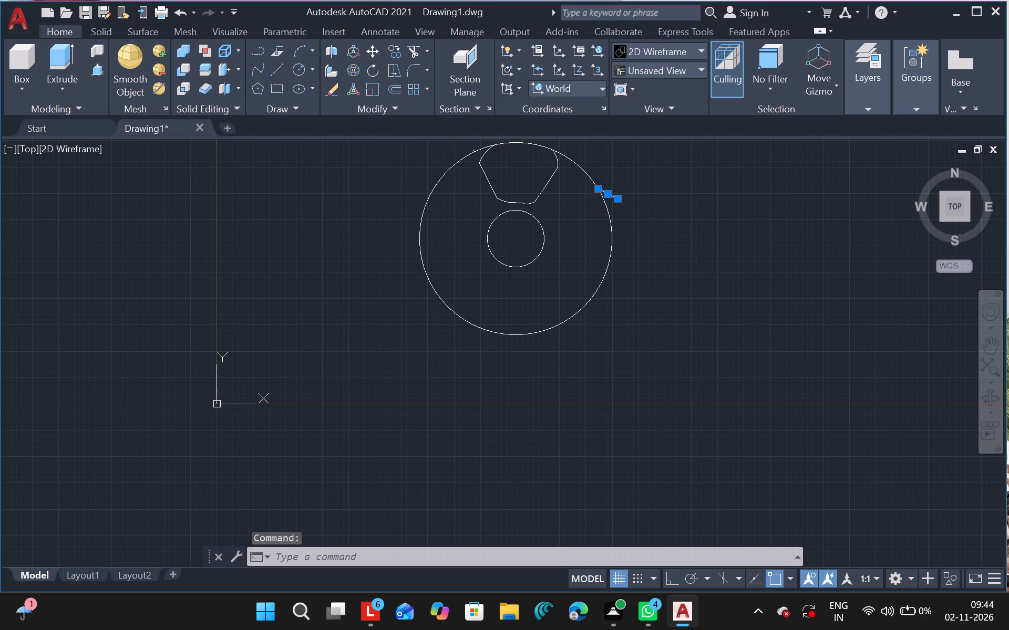
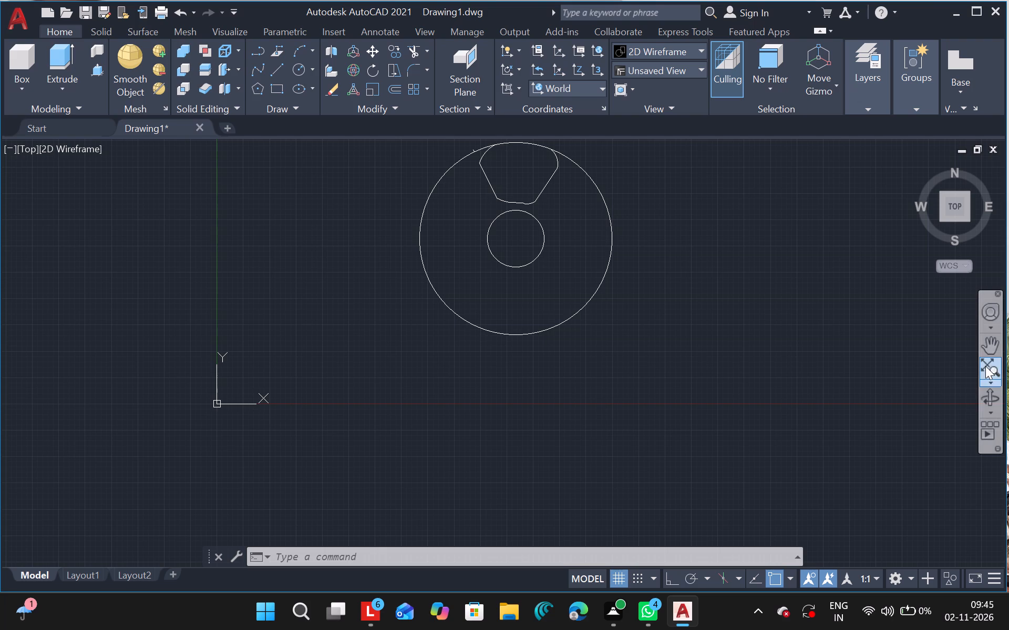
Delete the sector cutout's two side lines, two upper corner arcs and short bottom line.
left_click(985, 351)
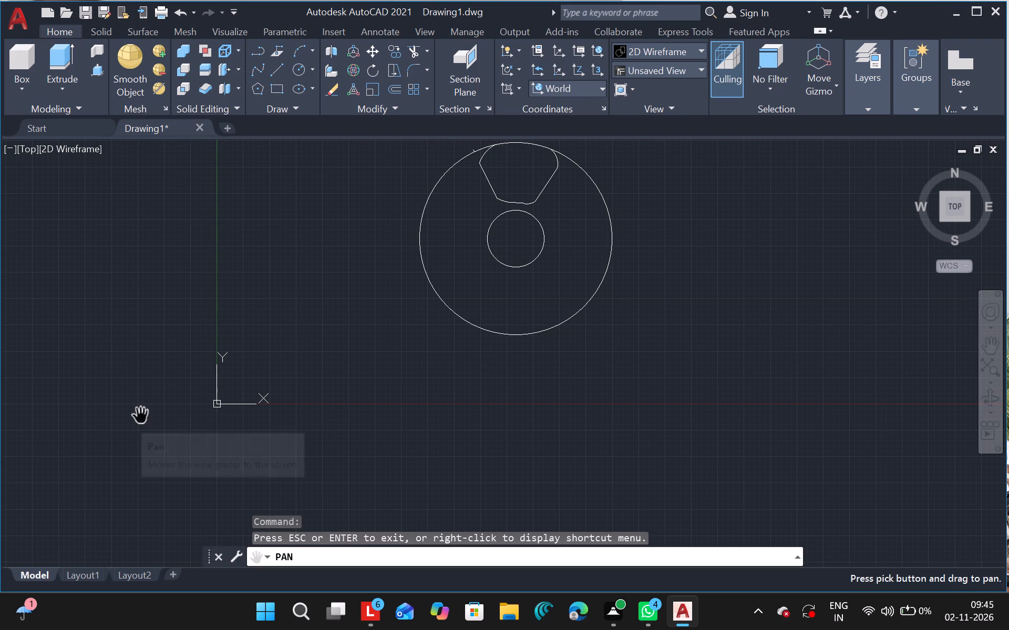
left_click_drag(465, 231, 417, 279)
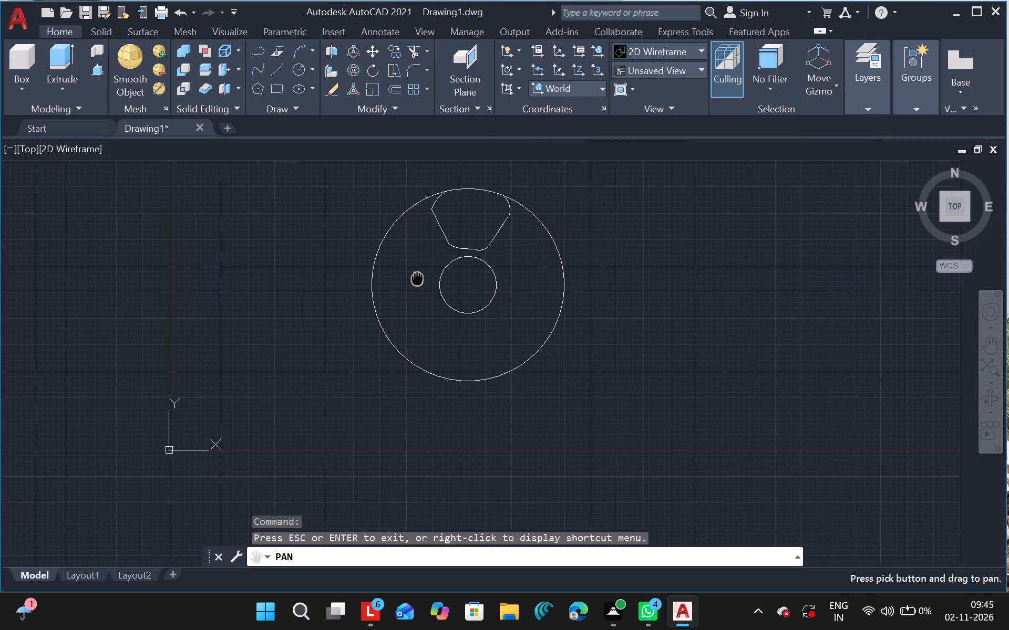
left_click_drag(417, 279, 336, 351)
key("Escape")
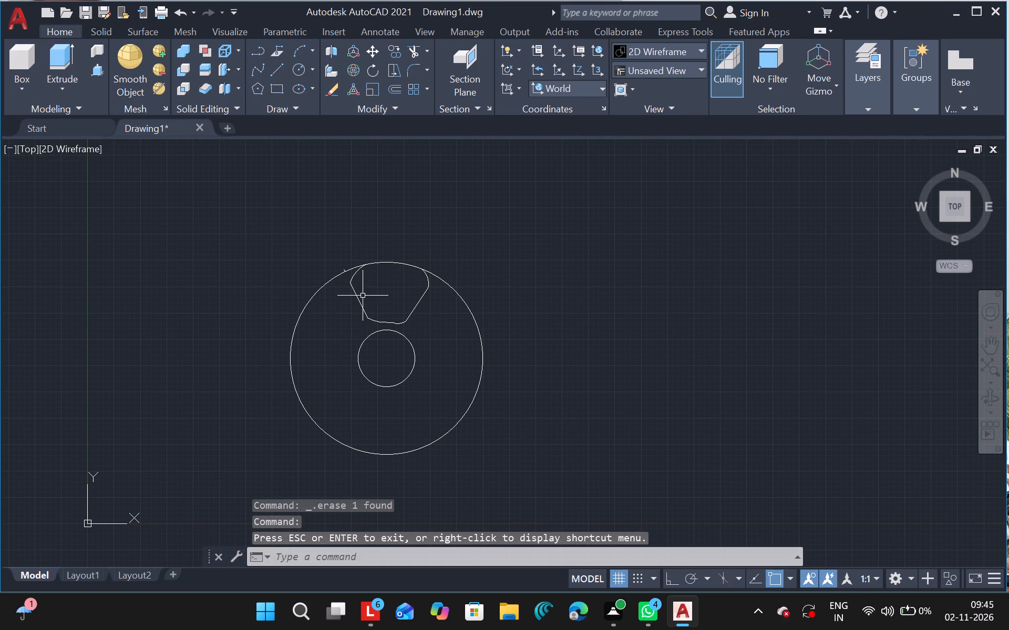
left_click_drag(351, 286, 367, 261)
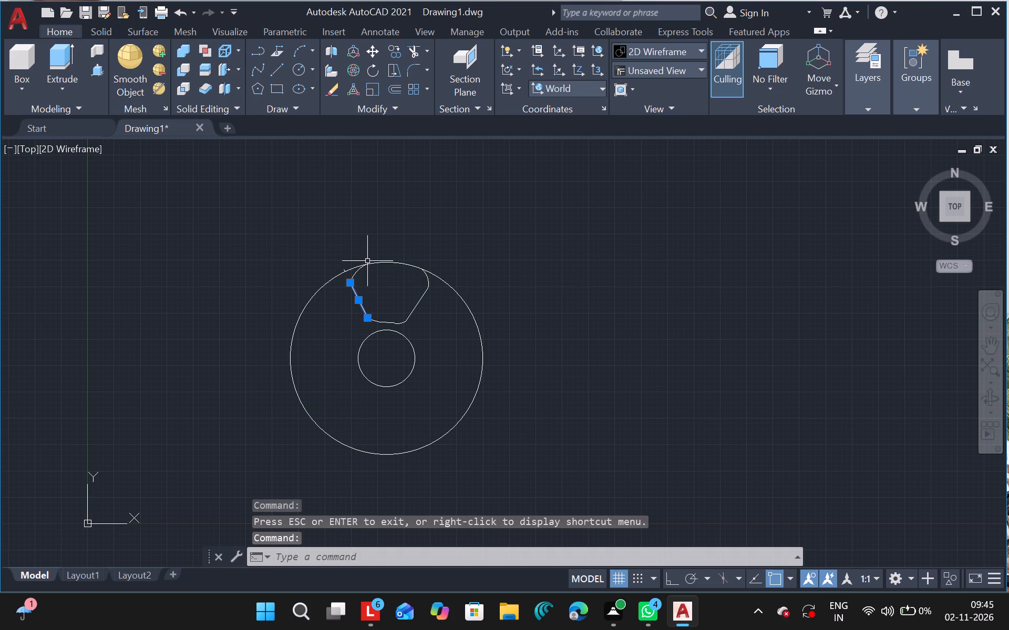
left_click_drag(367, 261, 356, 275)
left_click(356, 275)
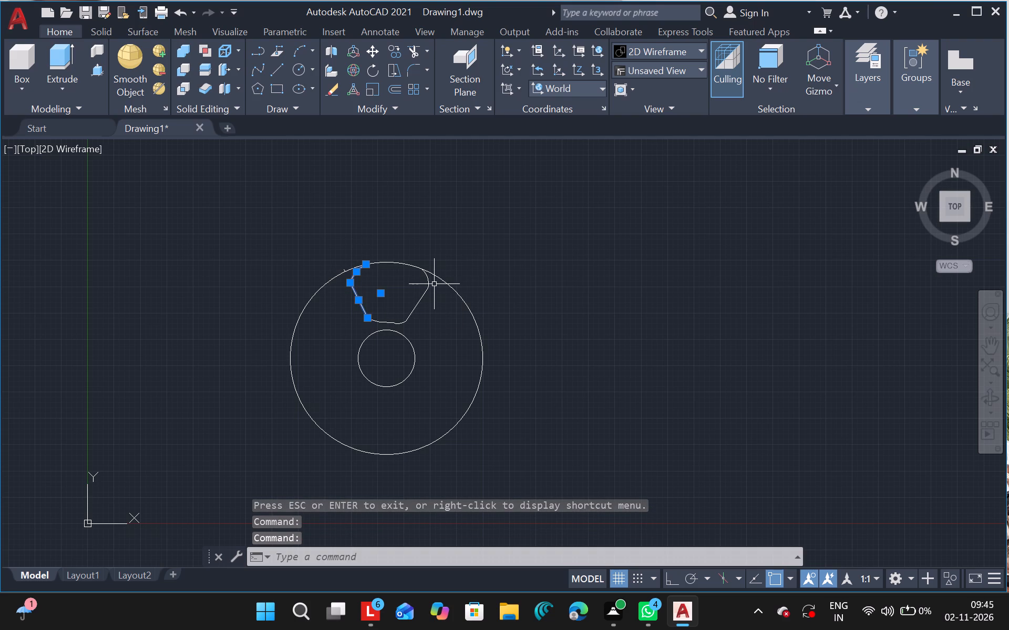
left_click(429, 282)
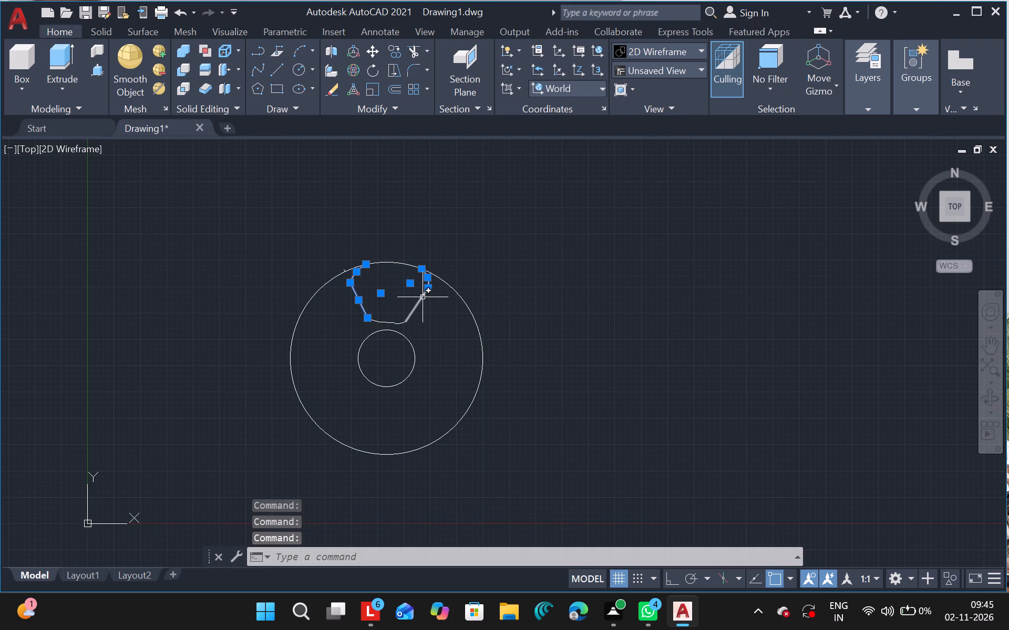
left_click(419, 299)
left_click(387, 322)
key("Delete")
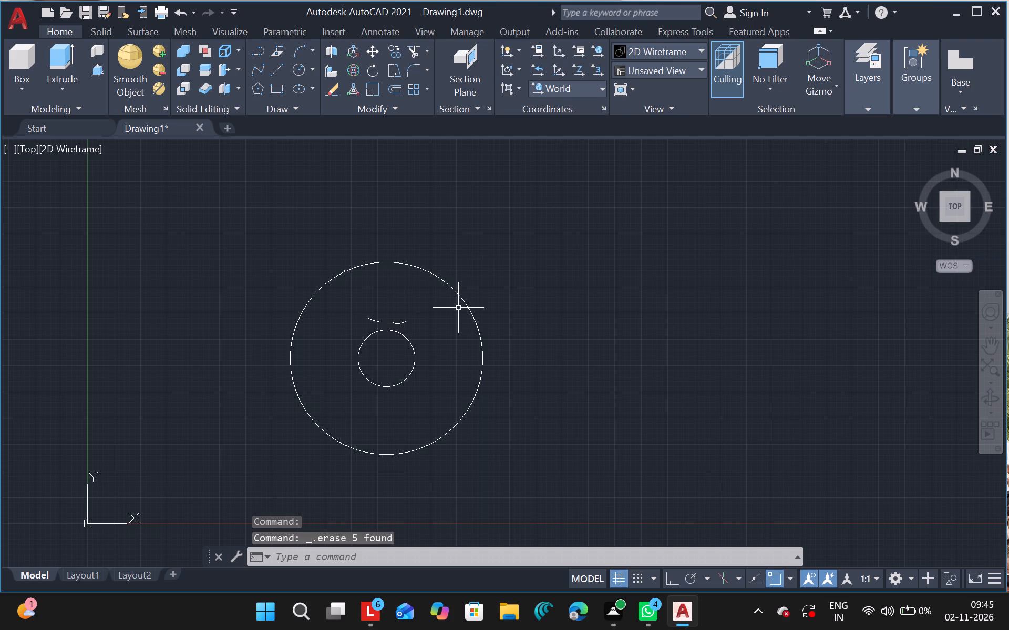
Delete the two lower corner arcs and the leftover fragments above the innermost circle and on the large circle's upper-left edge.
left_click(374, 319)
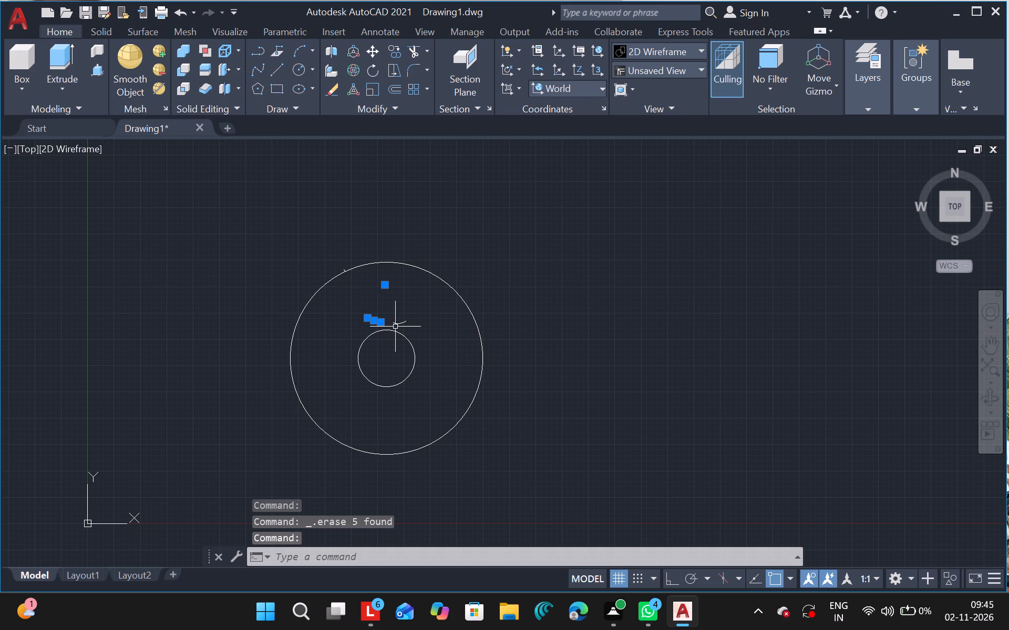
left_click(402, 323)
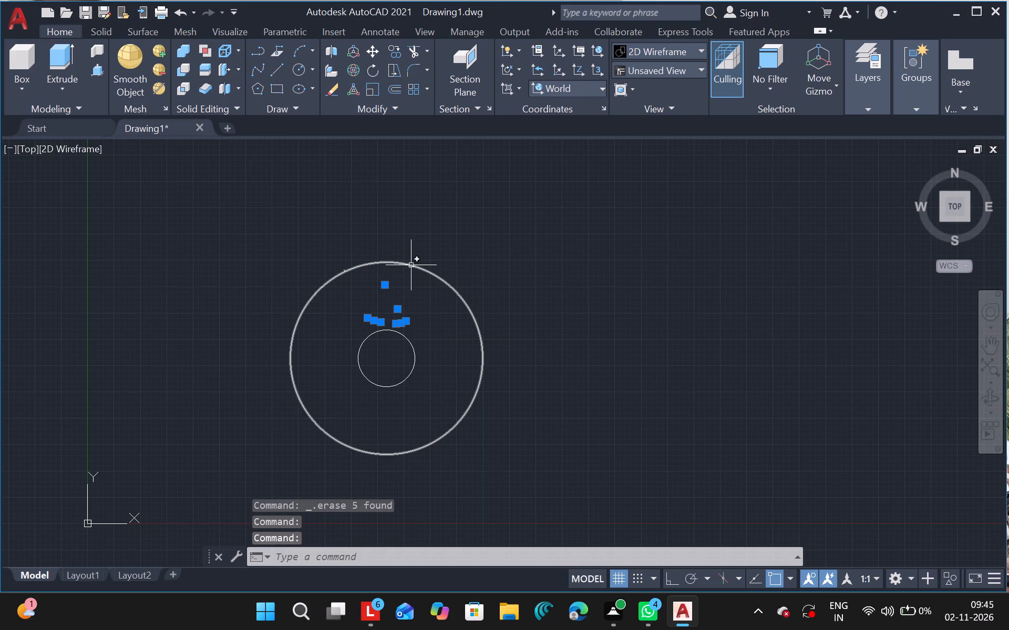
key("Delete")
left_click(411, 265)
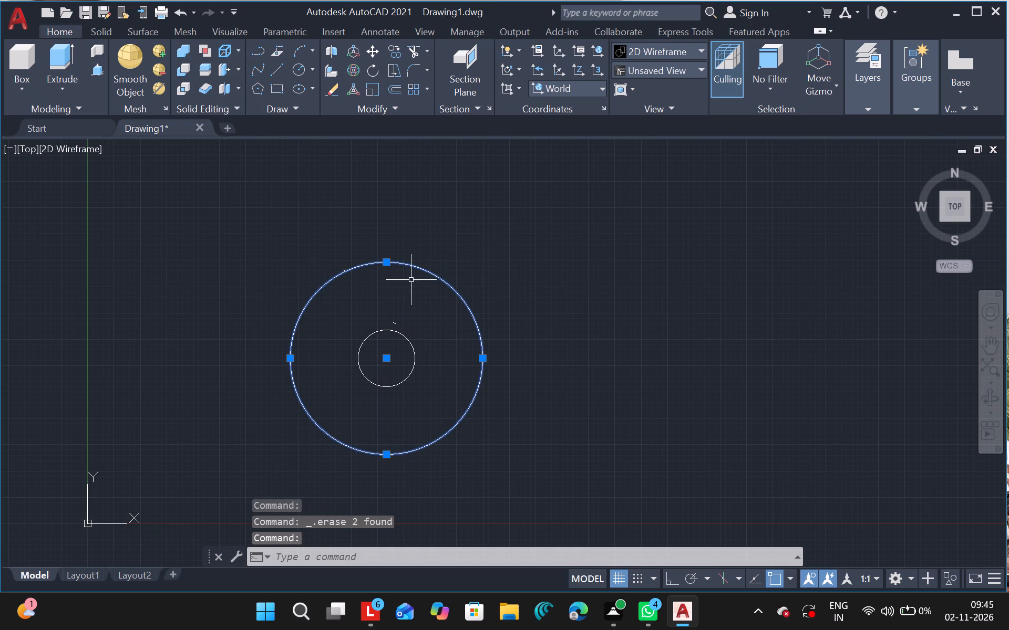
key("Escape")
left_click(348, 370)
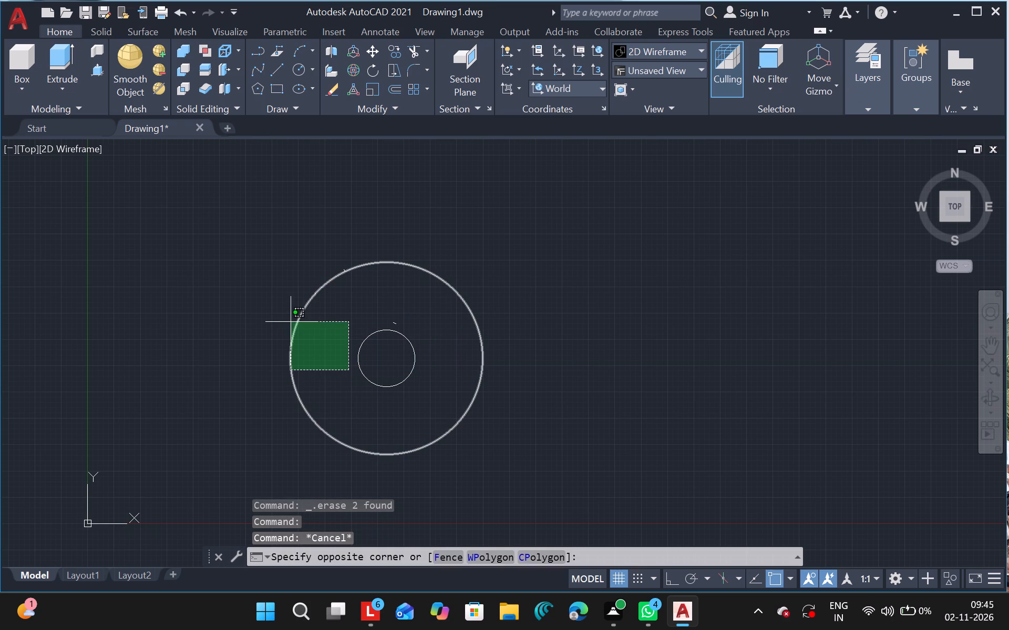
key("Escape")
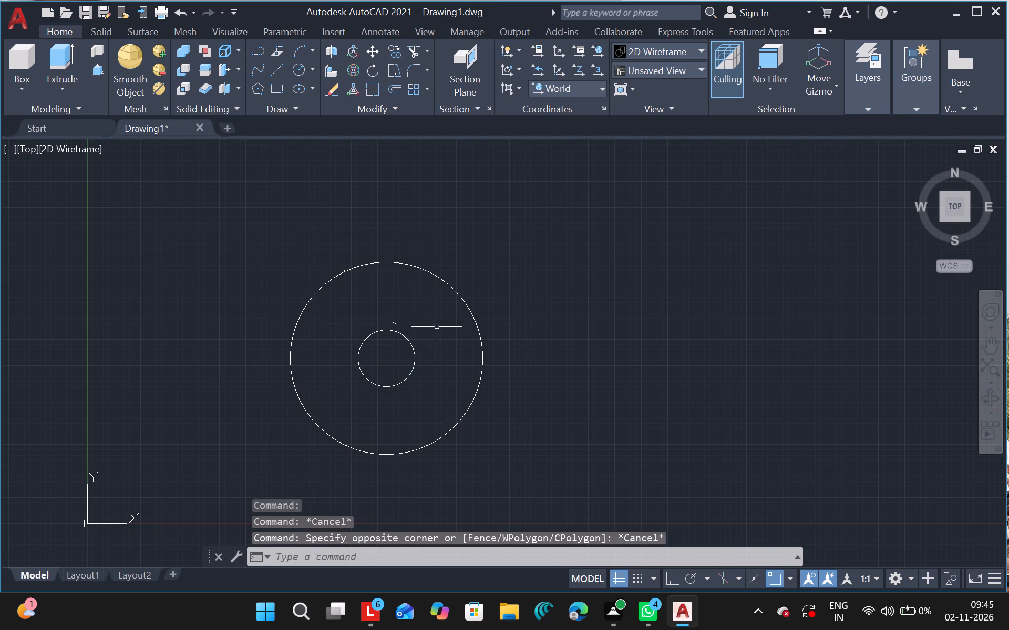
left_click(394, 324)
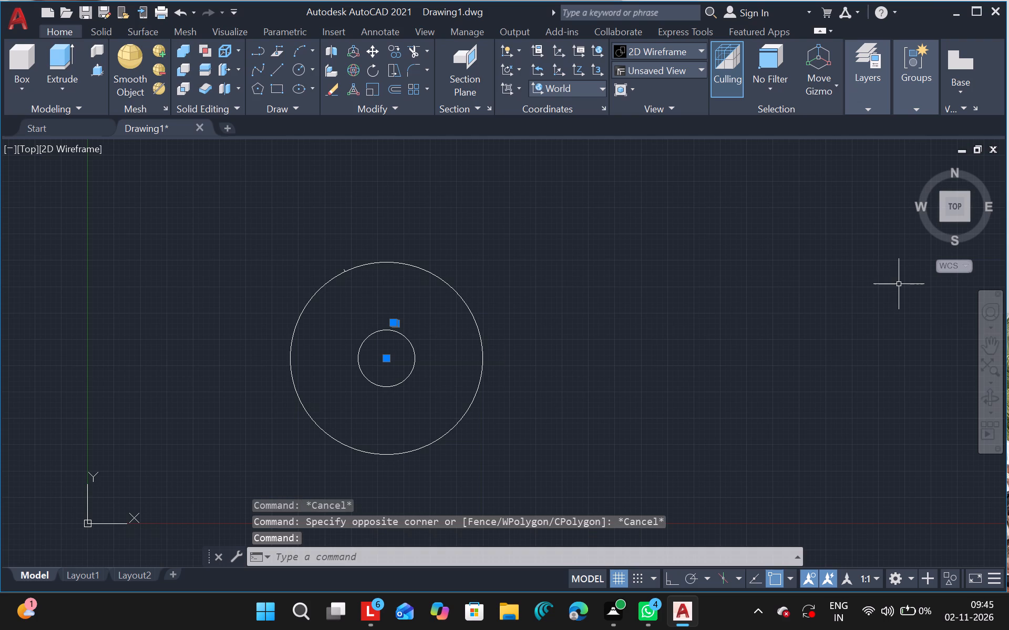
key("Delete")
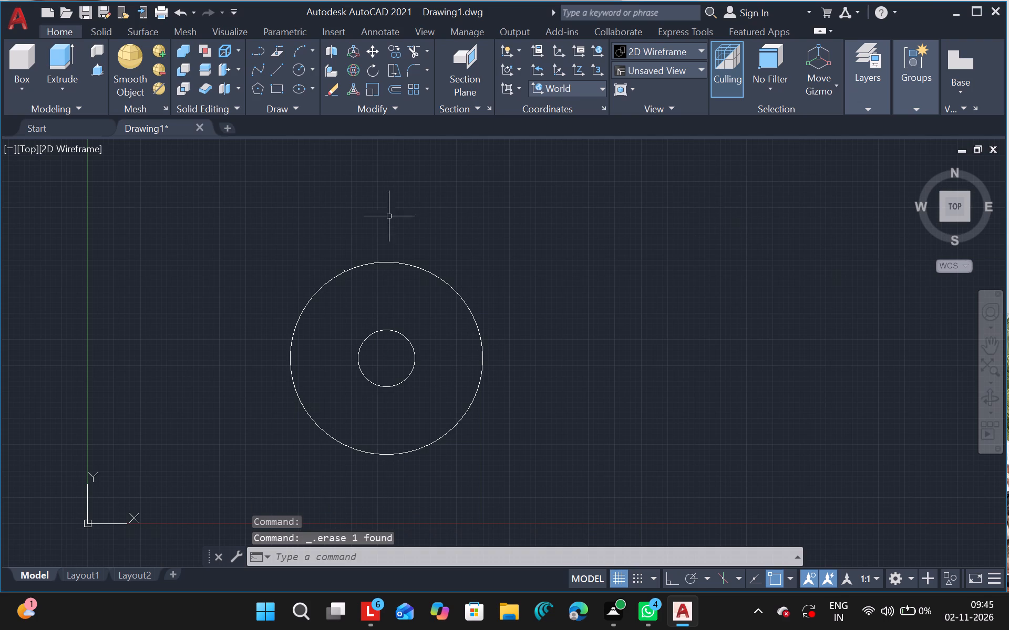
left_click(346, 270)
key("Delete")
Draw a concentric circle of radius about 812 just inside the large circle.
left_click(296, 69)
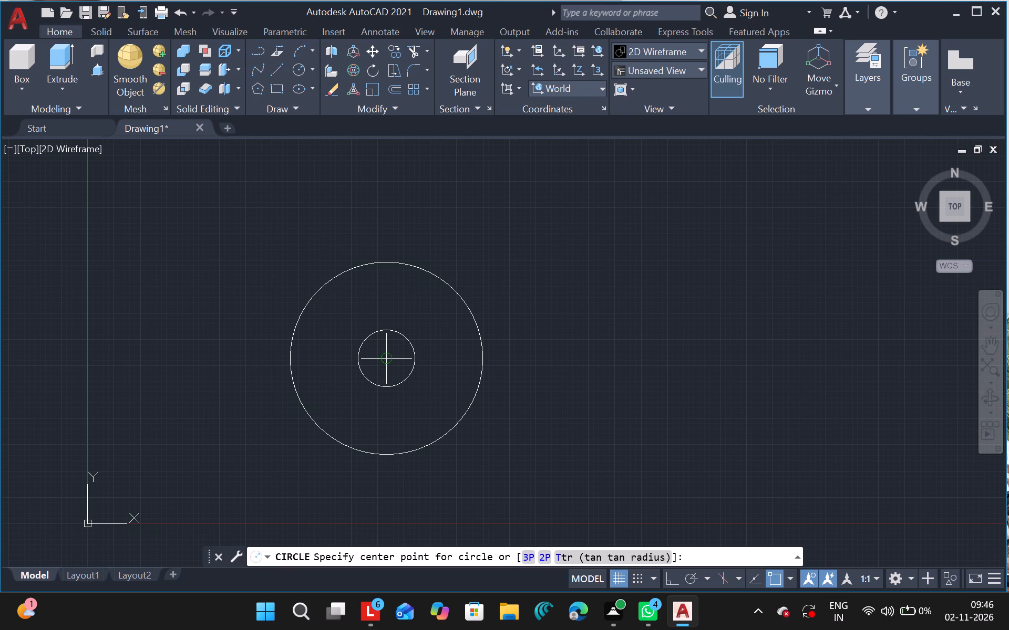
left_click_drag(387, 363, 389, 396)
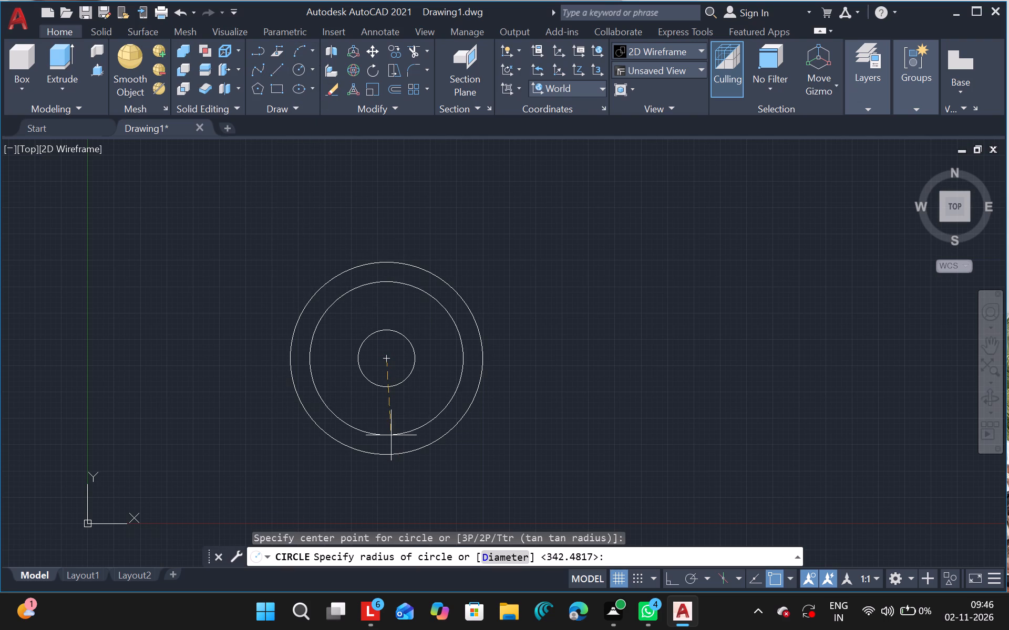
left_click(389, 444)
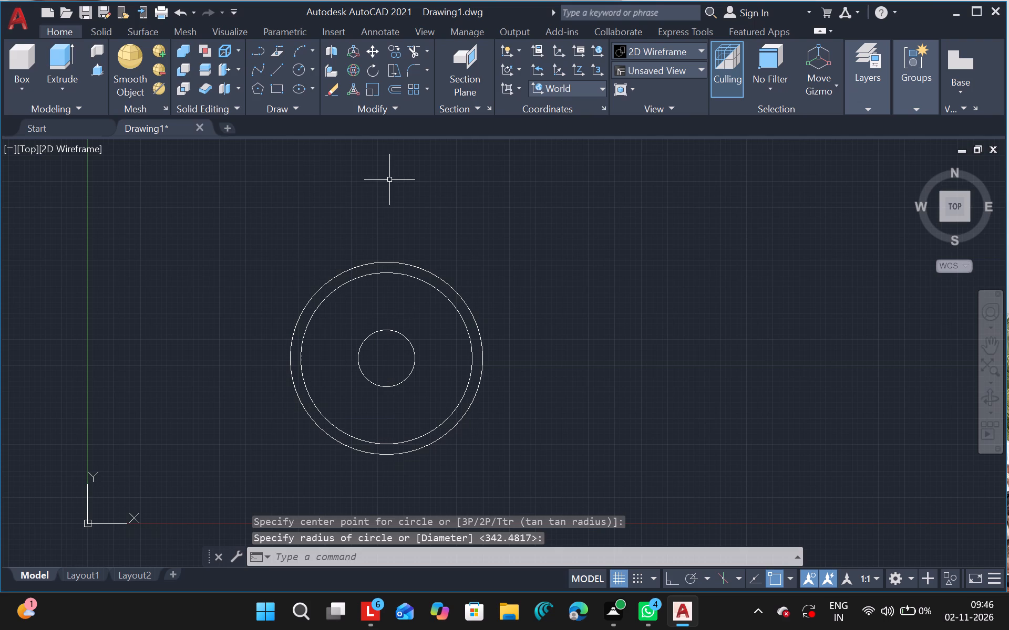
Draw another concentric circle slightly larger than the innermost circle.
left_click(301, 71)
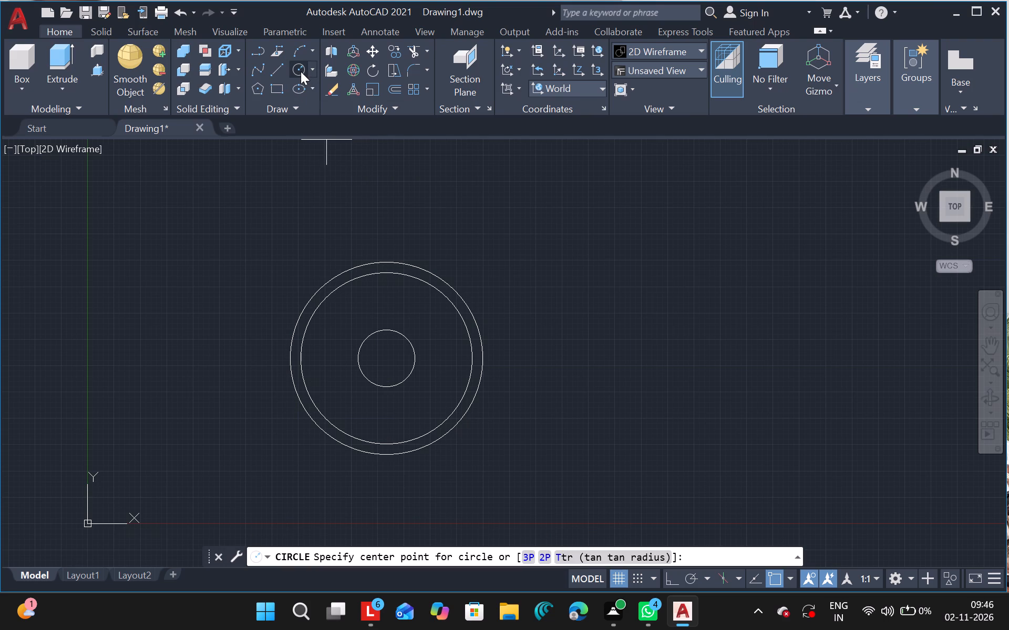
left_click_drag(388, 358, 392, 395)
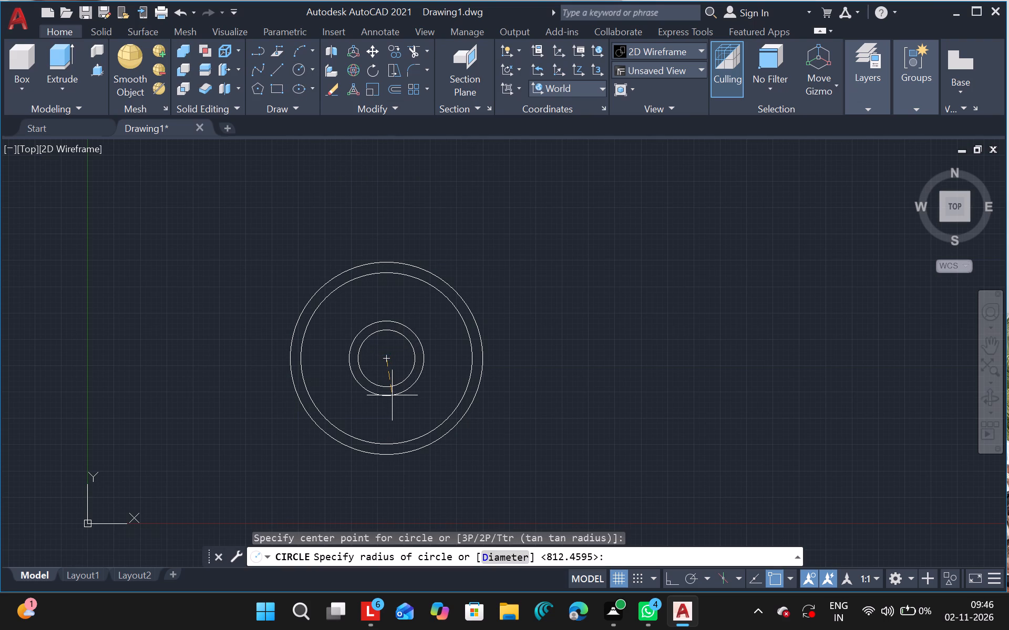
left_click_drag(392, 395, 392, 396)
left_click(392, 396)
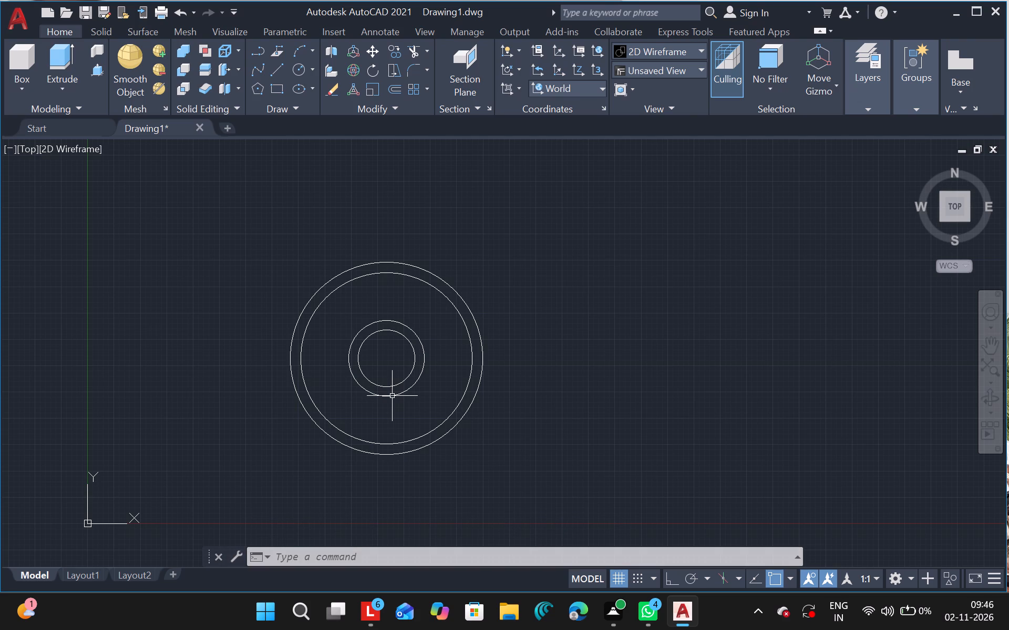
Draw a nearly vertical line from the circles' common centre upward past the outermost circle.
left_click(276, 76)
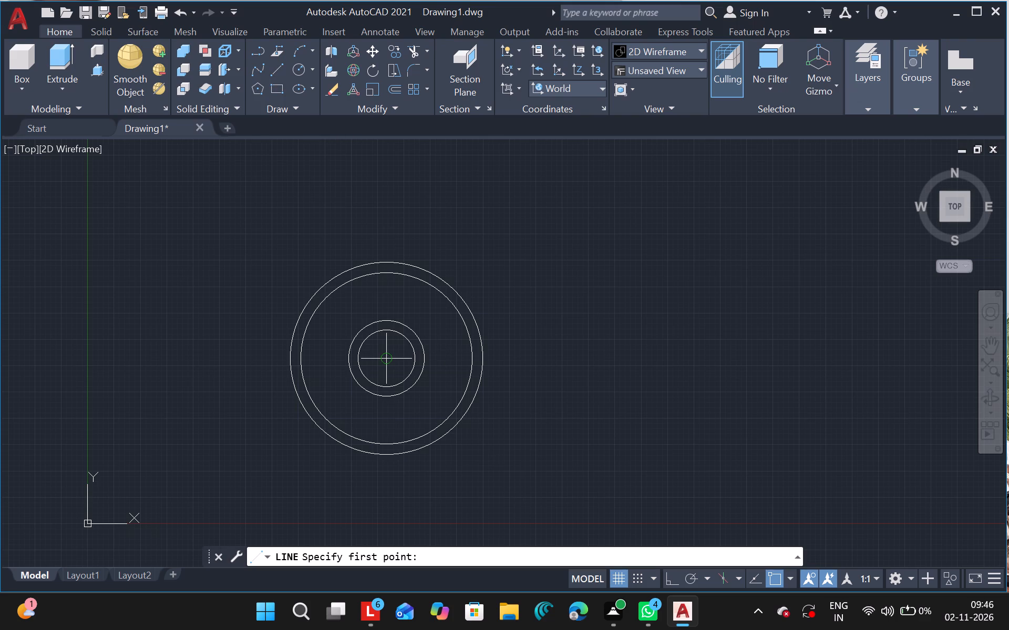
left_click_drag(388, 356, 391, 267)
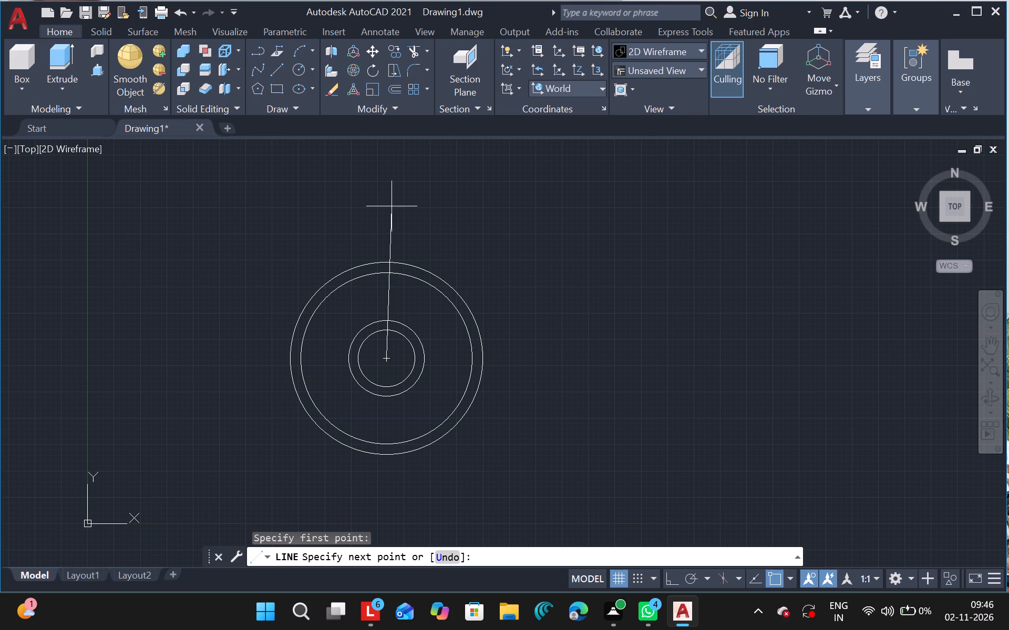
left_click(392, 206)
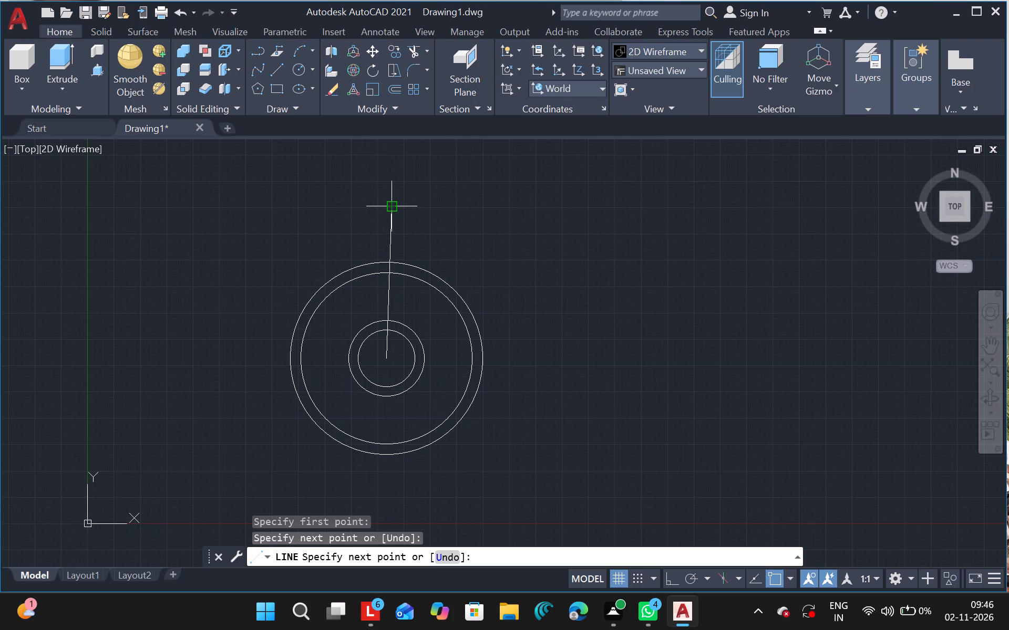
key("Escape")
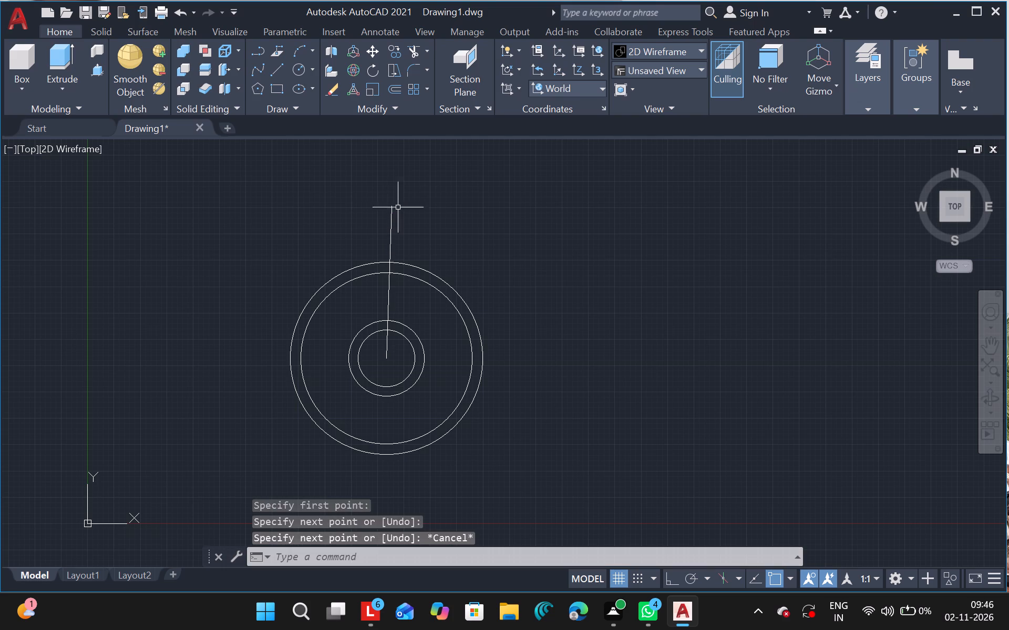
Draw a second line from the common centre slanting up to the right, ending beyond the outermost circle.
left_click(278, 68)
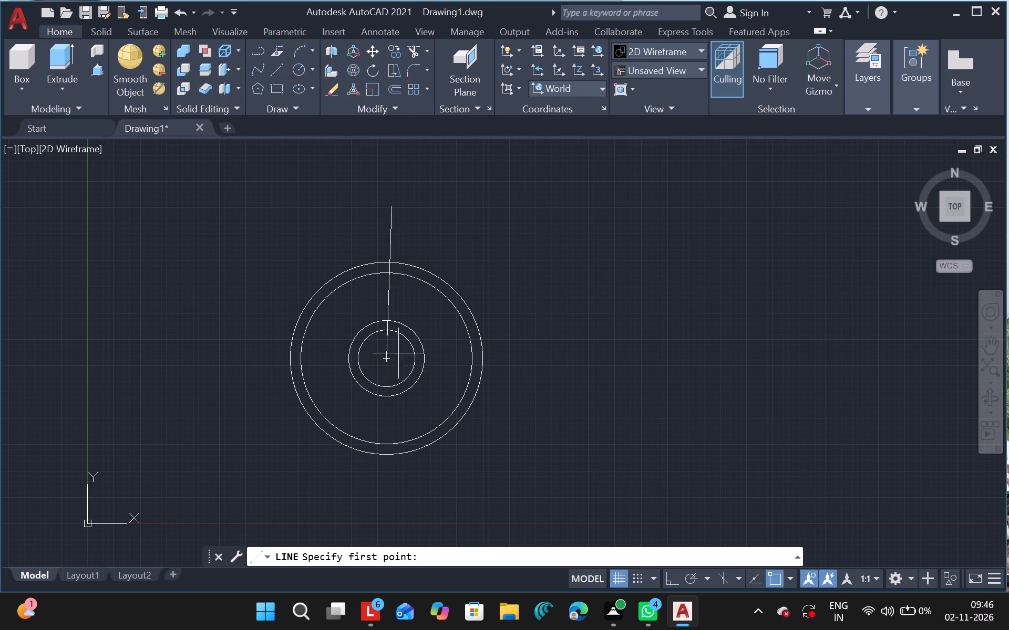
left_click_drag(389, 359, 489, 266)
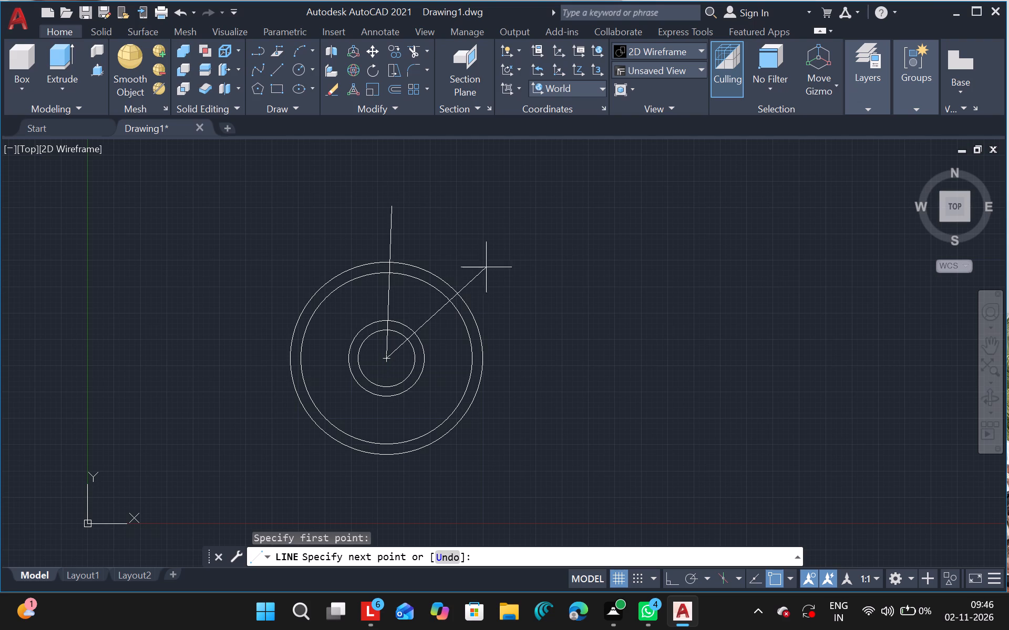
left_click_drag(489, 266, 510, 244)
left_click(462, 225)
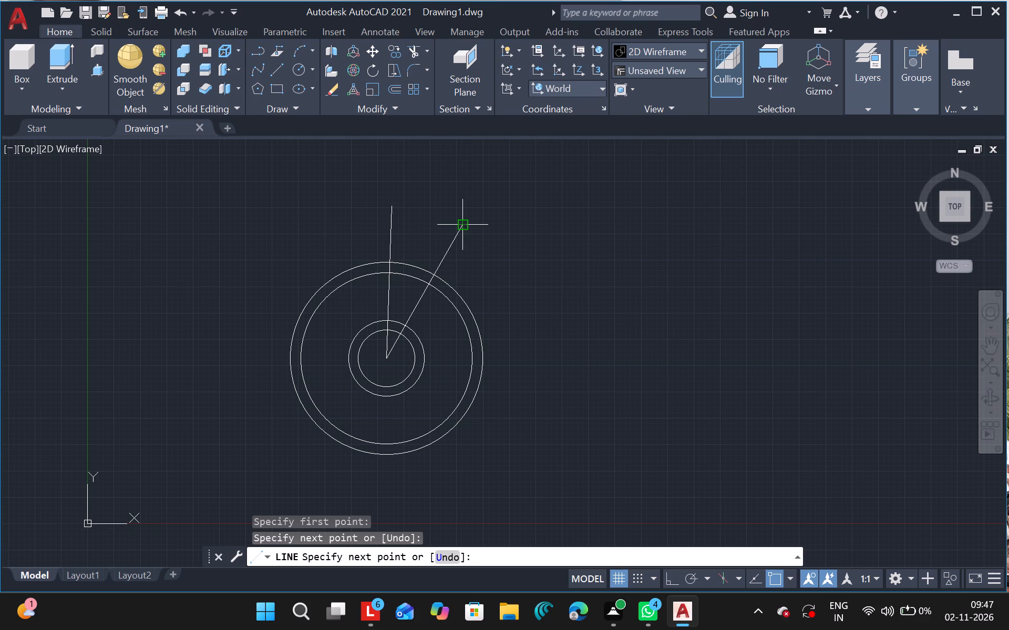
key("Escape")
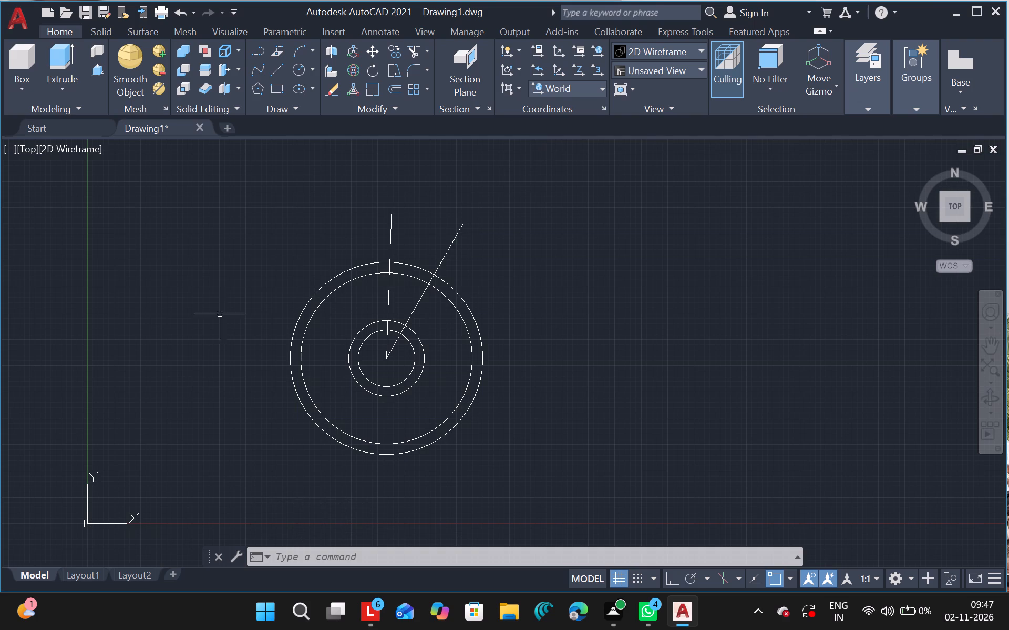
Copy the slanted line a short distance up and to the left, parallel to the original.
left_click(411, 314)
key("c")
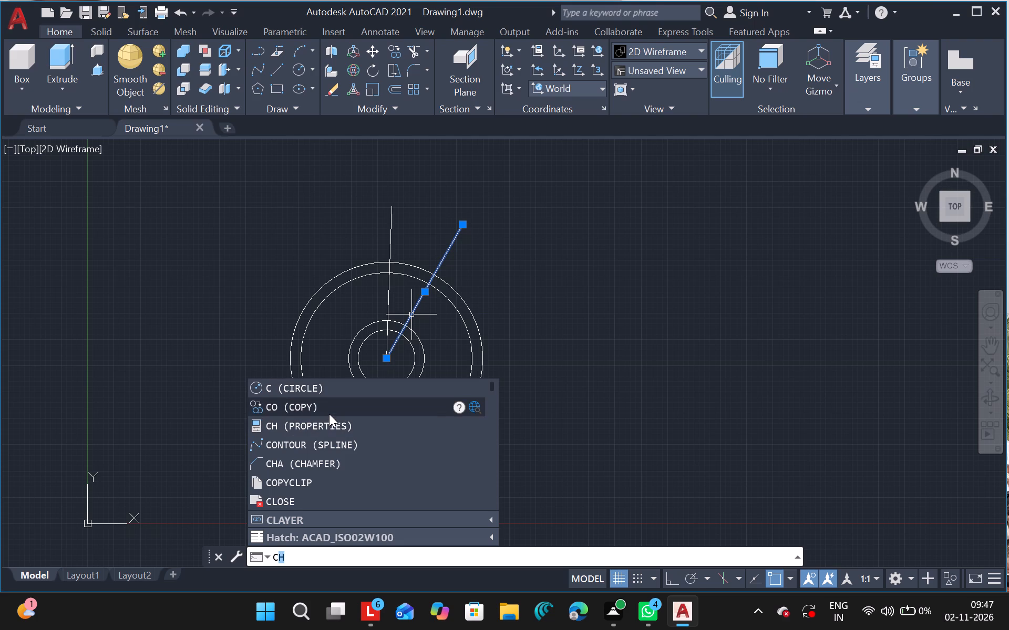
left_click(327, 401)
left_click(560, 268)
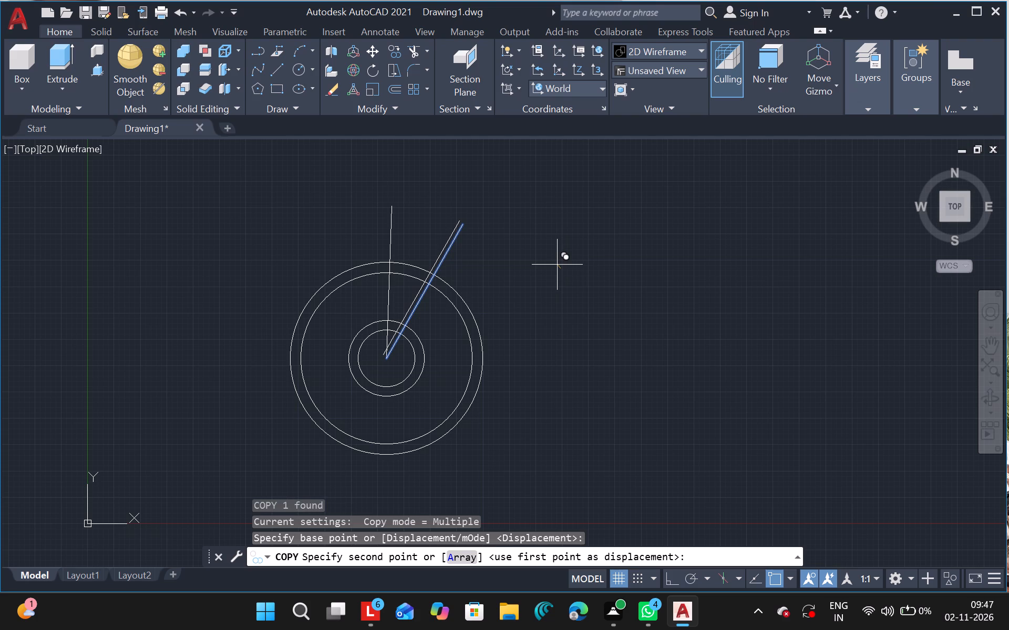
left_click(557, 265)
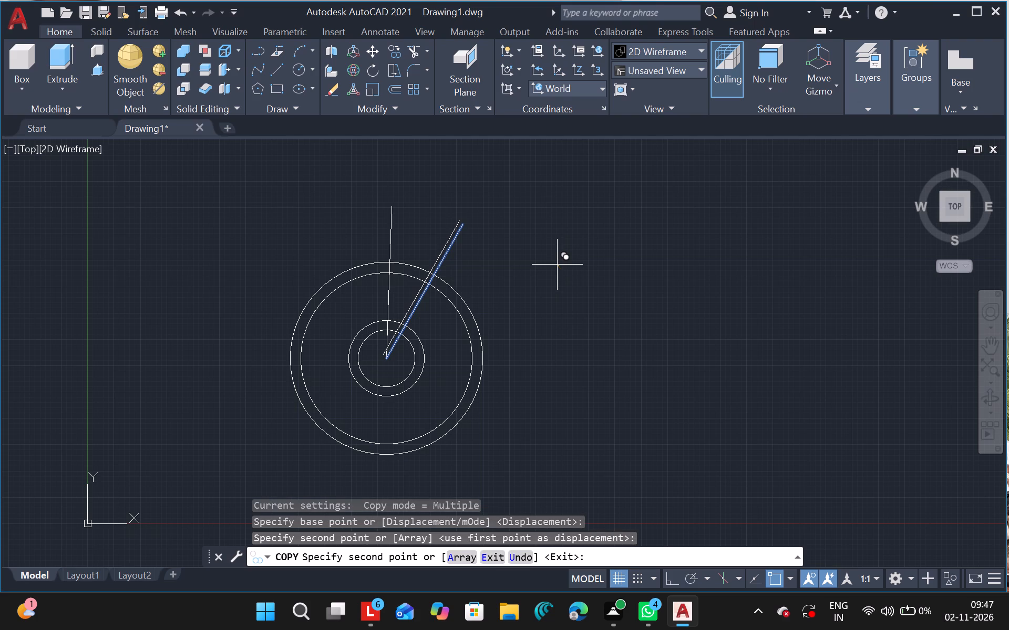
key("Escape")
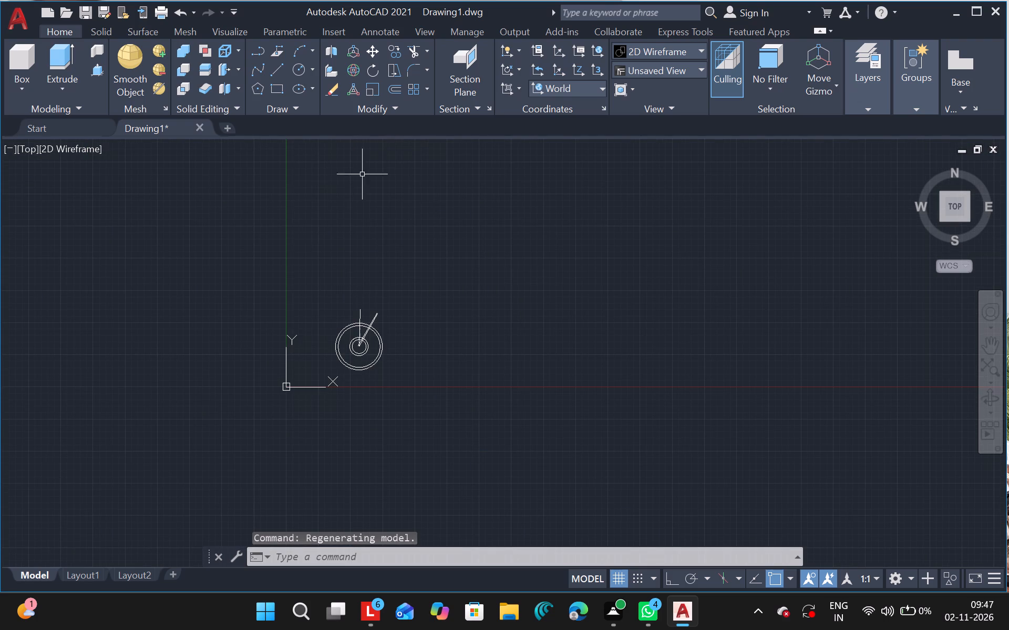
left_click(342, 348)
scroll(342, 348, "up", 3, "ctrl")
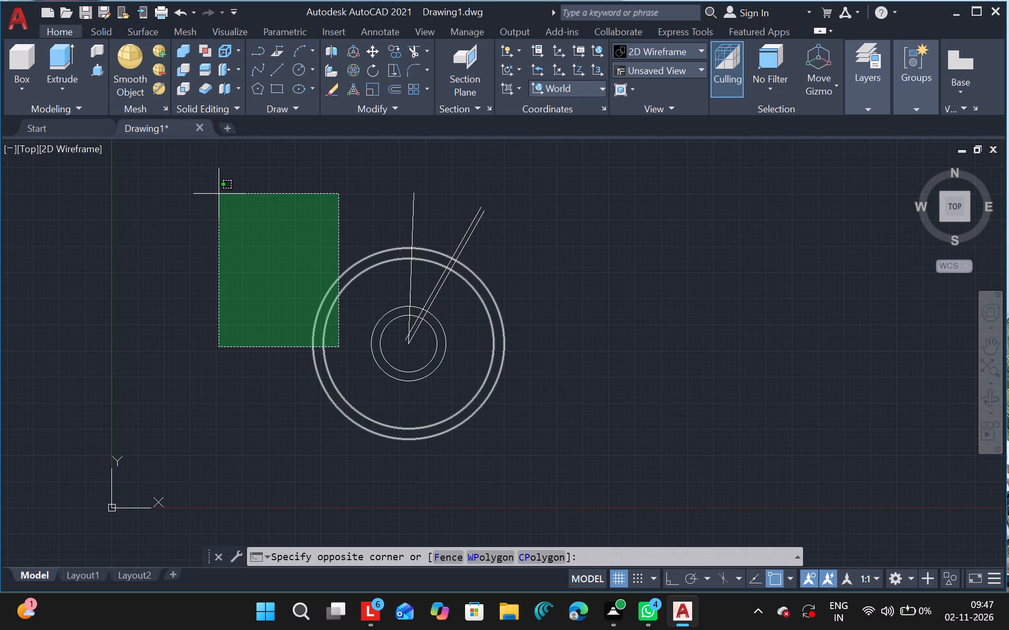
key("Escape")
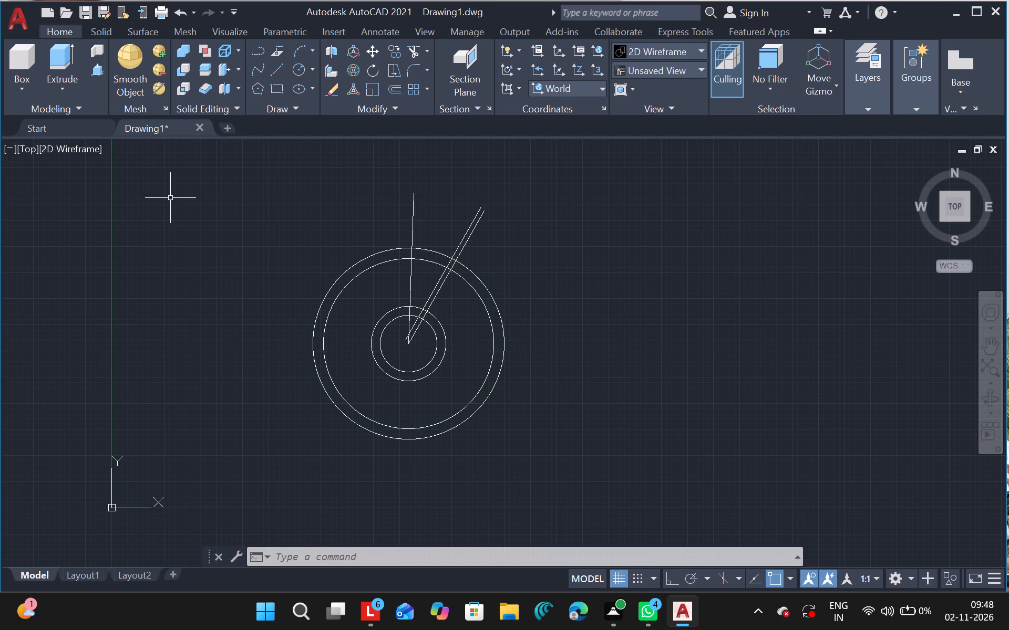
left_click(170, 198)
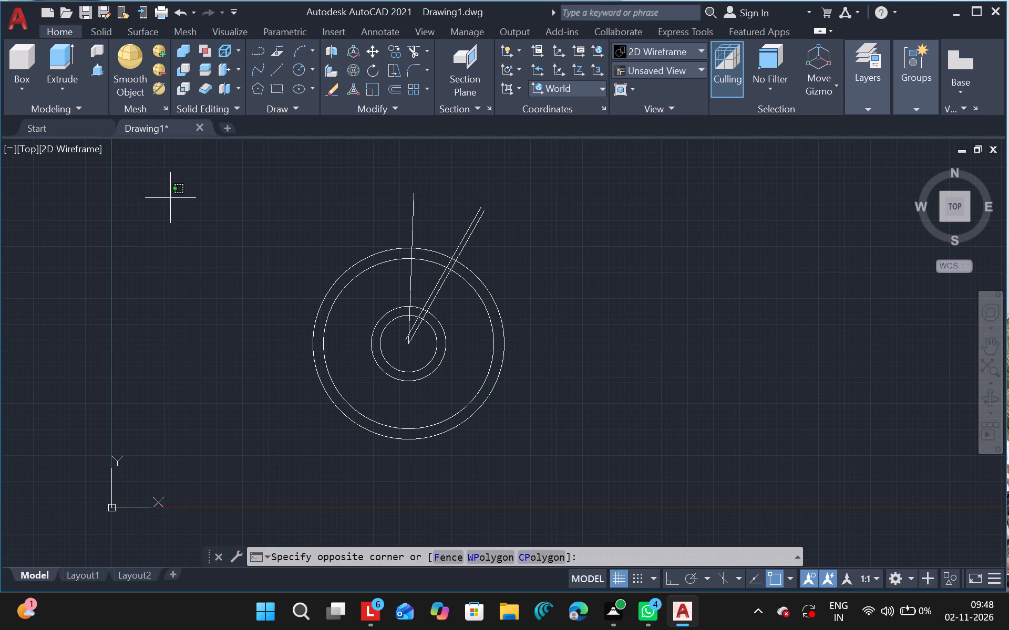
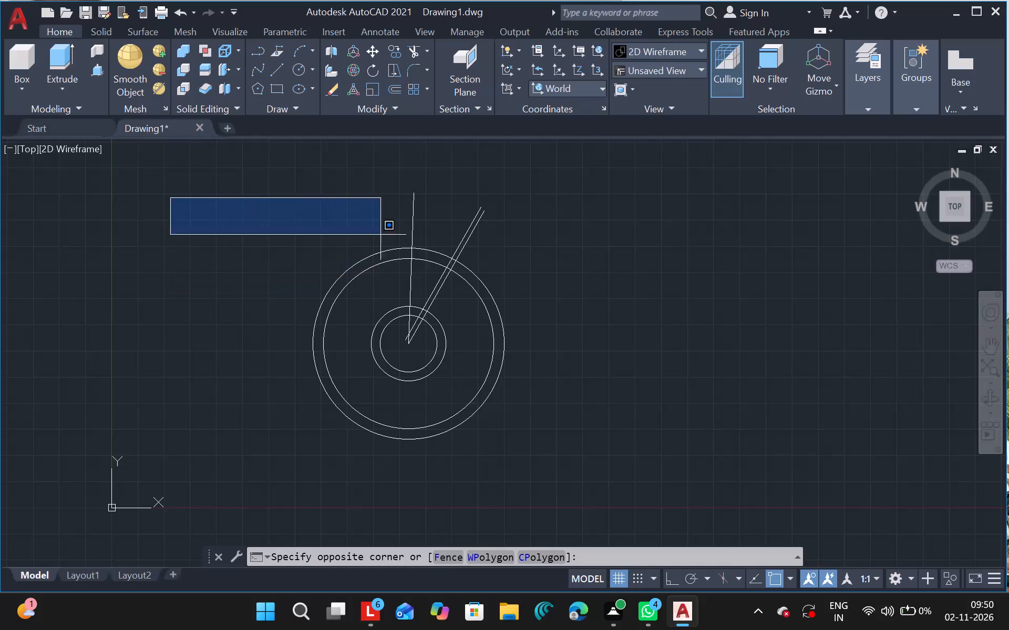
Trim the short end of the copied slanted line that sticks out past the near-vertical line at the circles' centre.
left_click(317, 312)
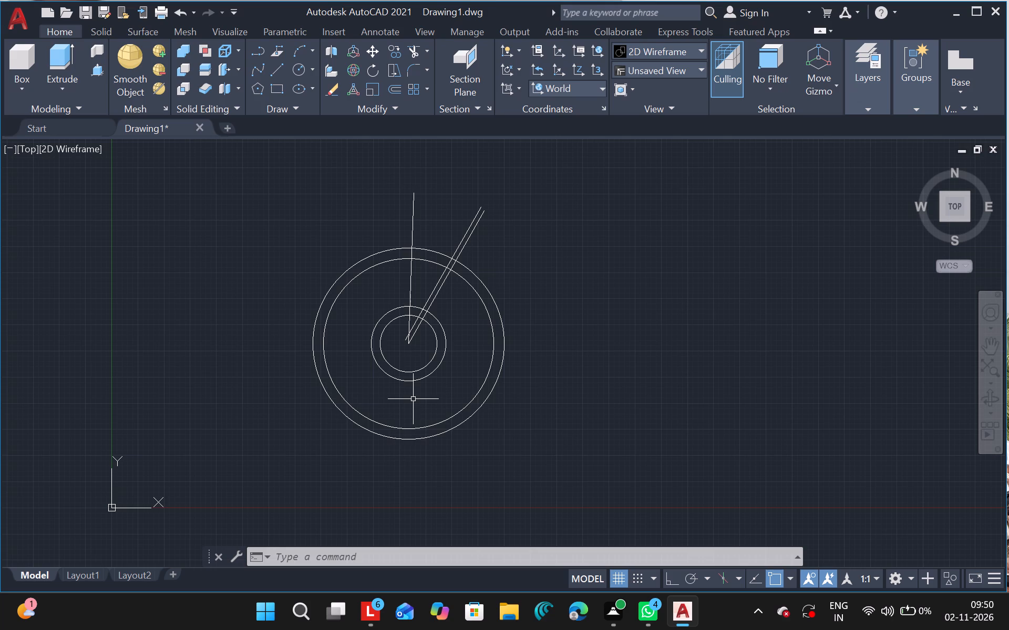
type("tr")
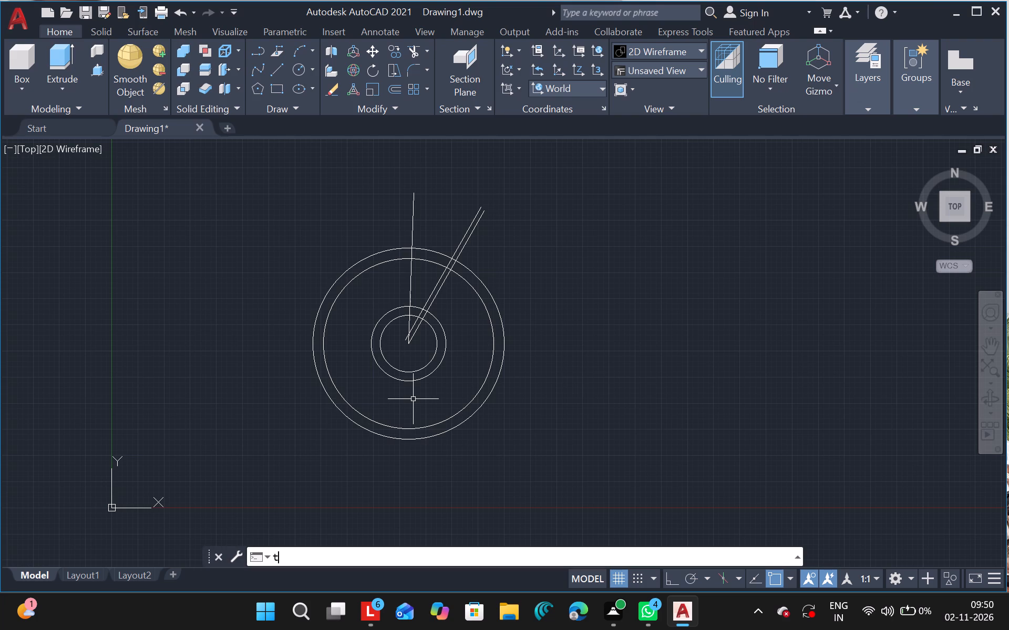
left_click(306, 403)
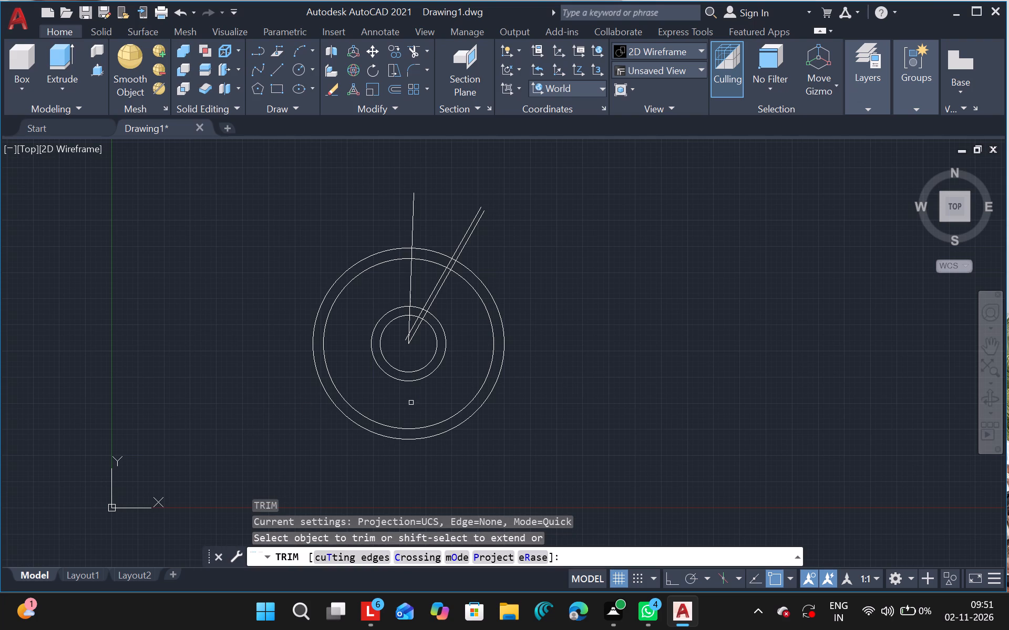
left_click(403, 341)
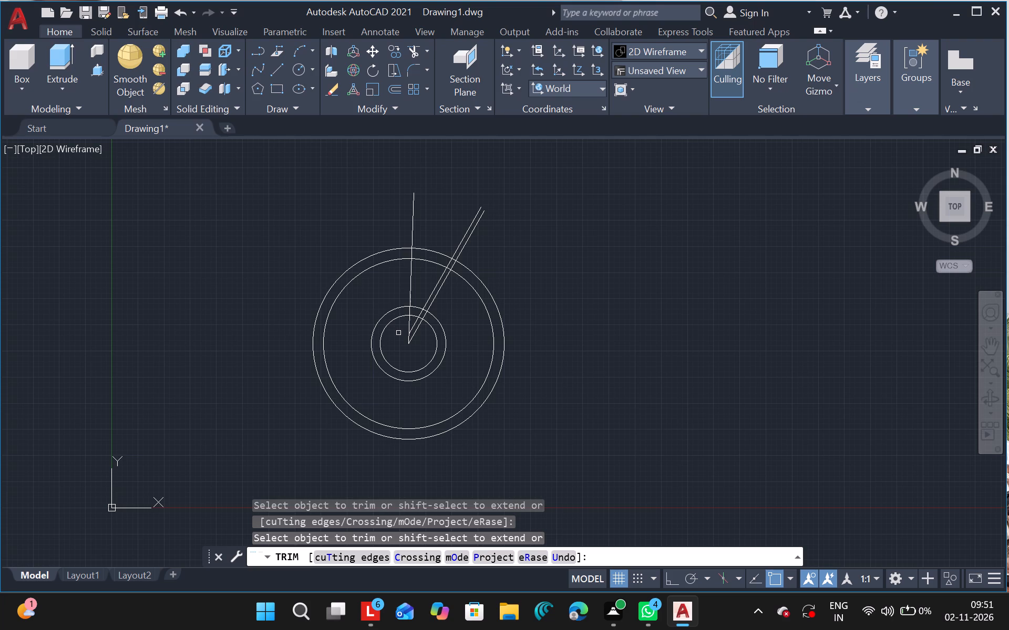
key("Escape")
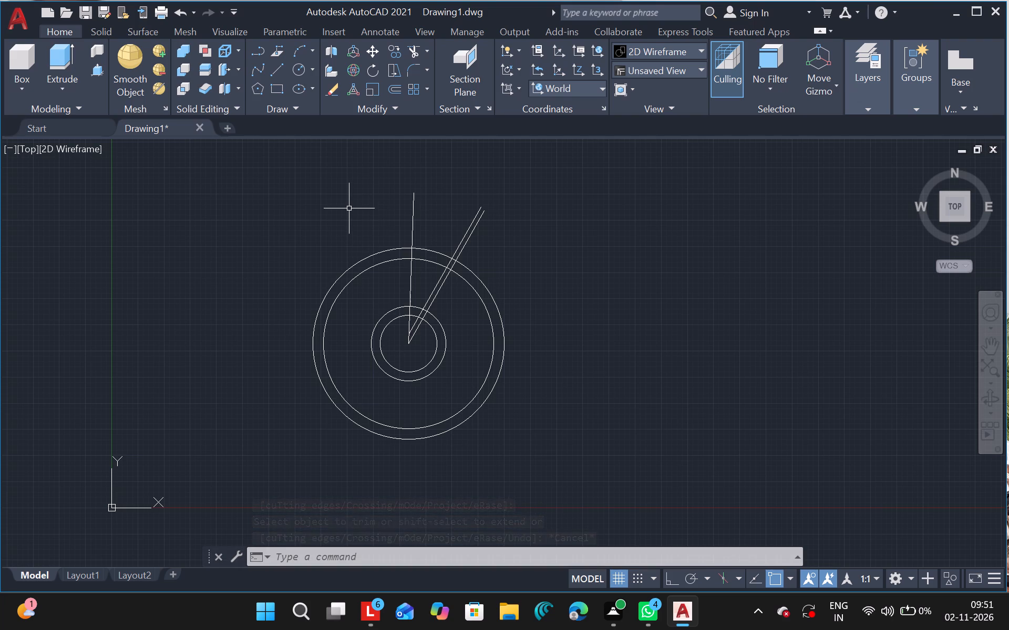
key("Escape")
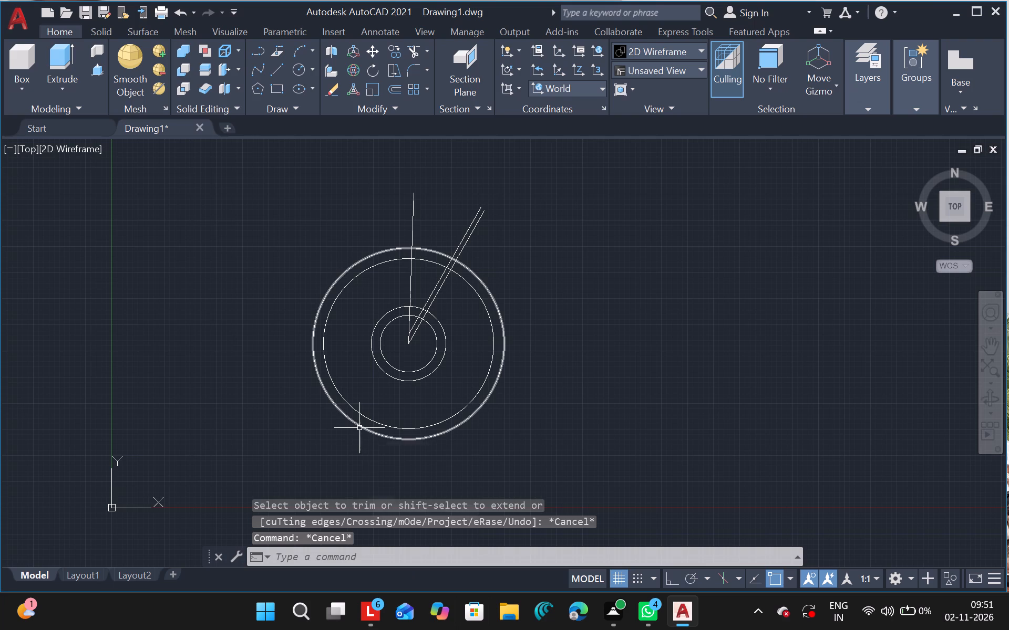
key("Escape")
key("Escape")
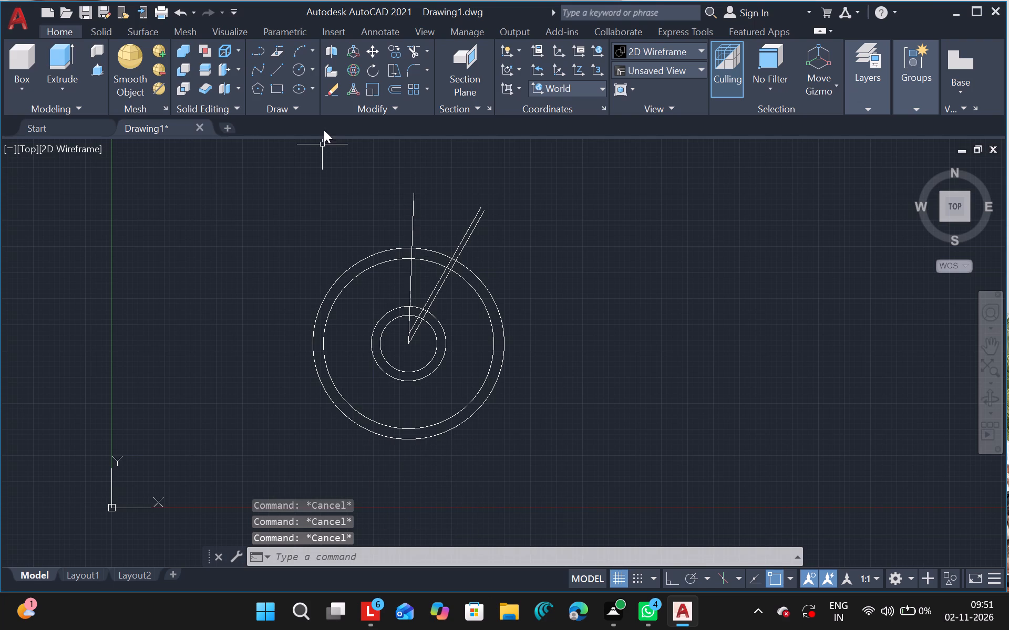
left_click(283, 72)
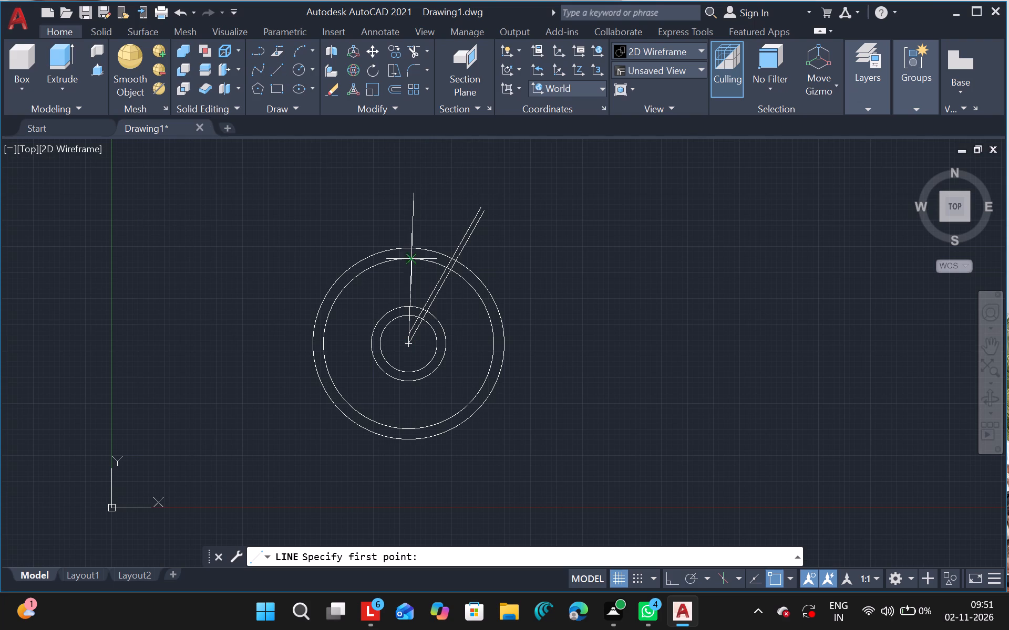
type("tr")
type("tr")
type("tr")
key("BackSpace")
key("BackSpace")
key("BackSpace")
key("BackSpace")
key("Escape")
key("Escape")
Trim the second-largest circle to the arc between the radial lines, and trim the near-vertical and original slanted lines inside the innermost circle.
type("tr")
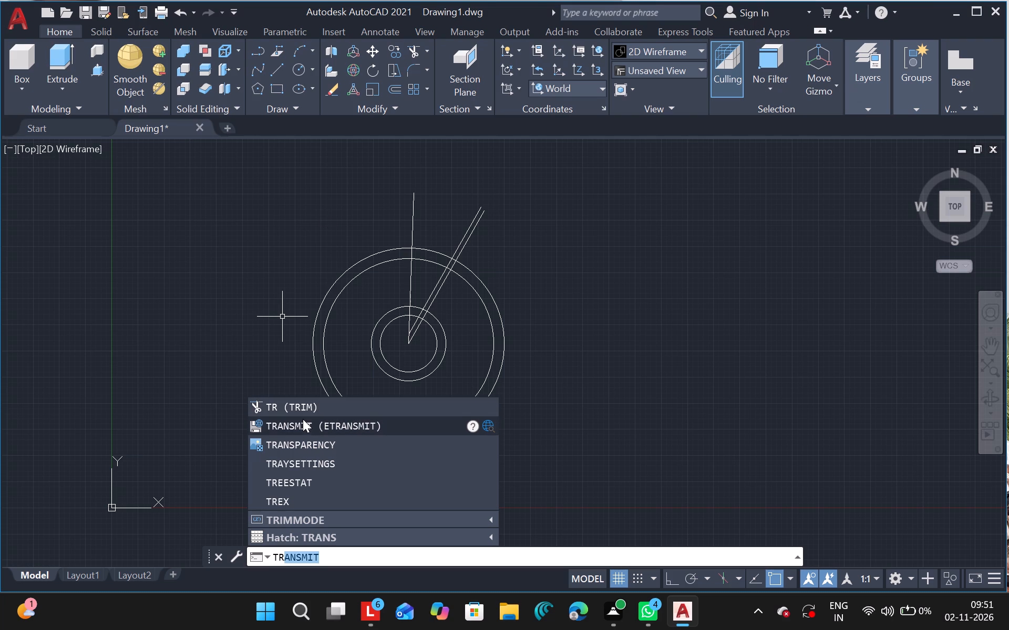
left_click(302, 405)
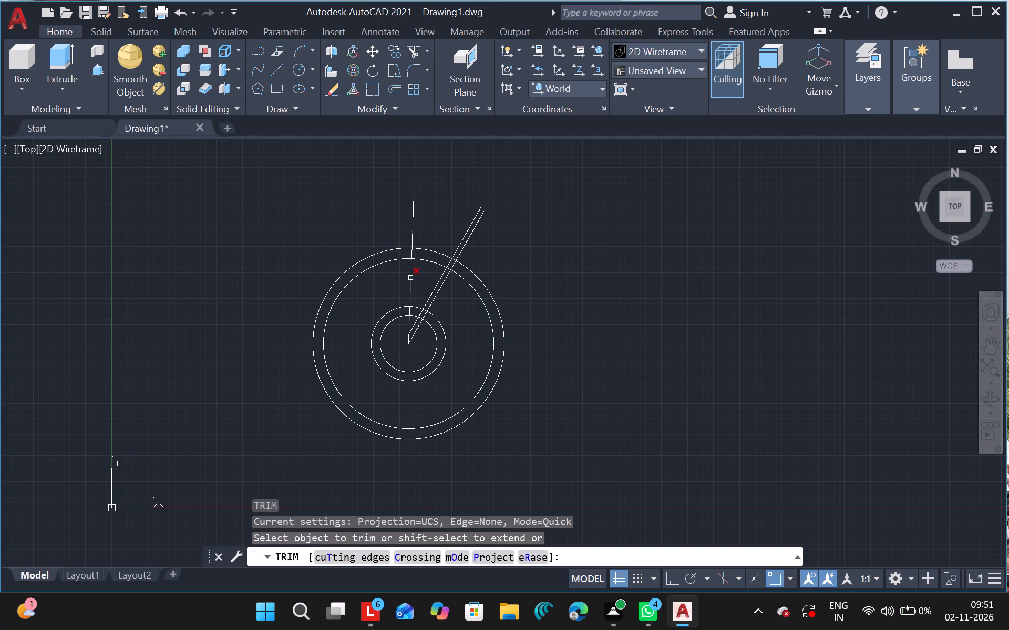
left_click(382, 264)
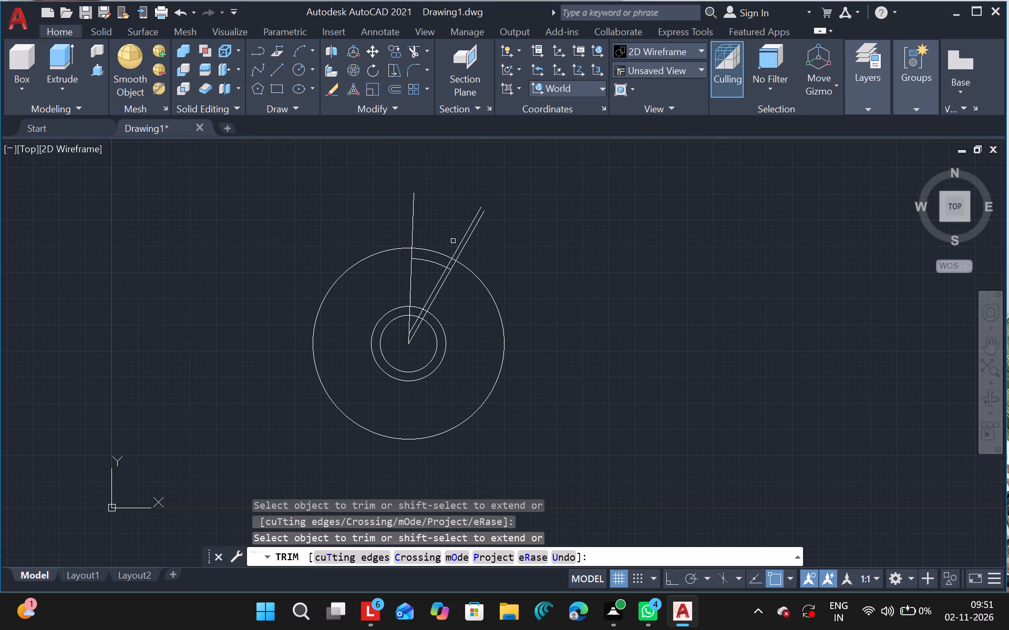
left_click(409, 325)
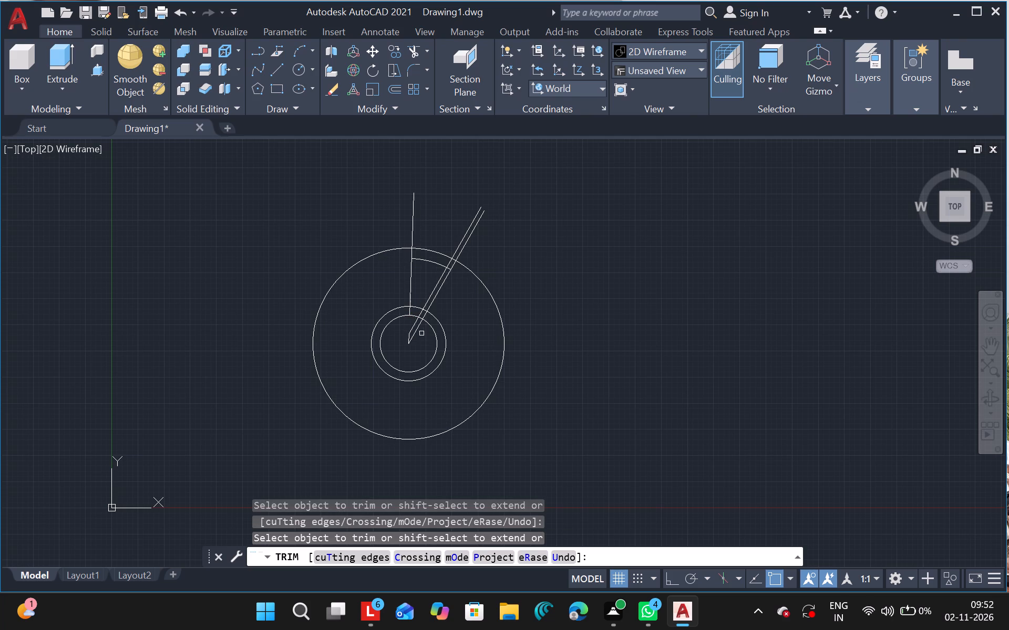
left_click(418, 332)
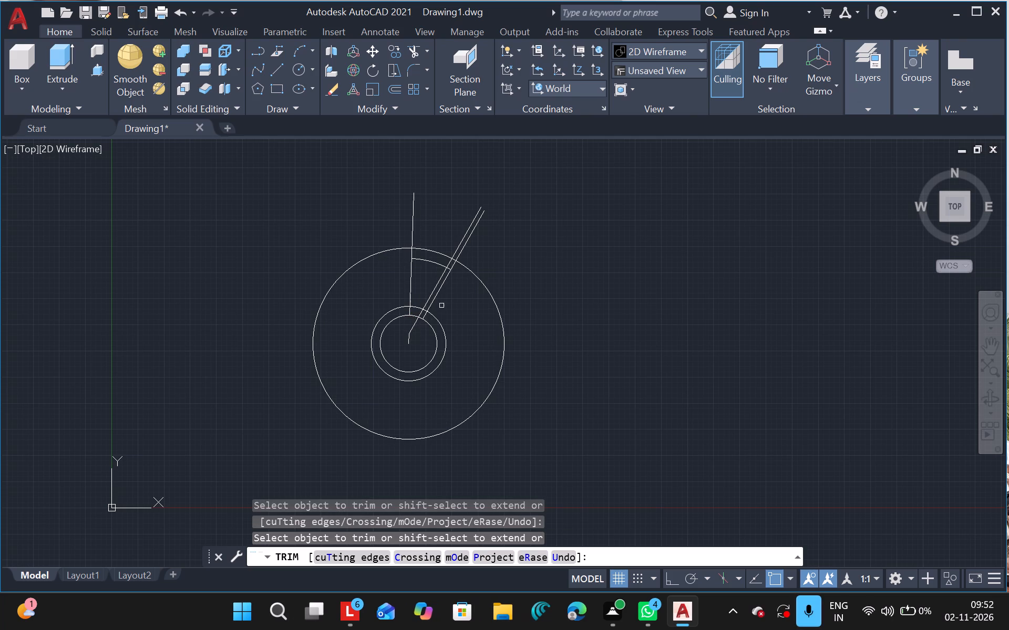
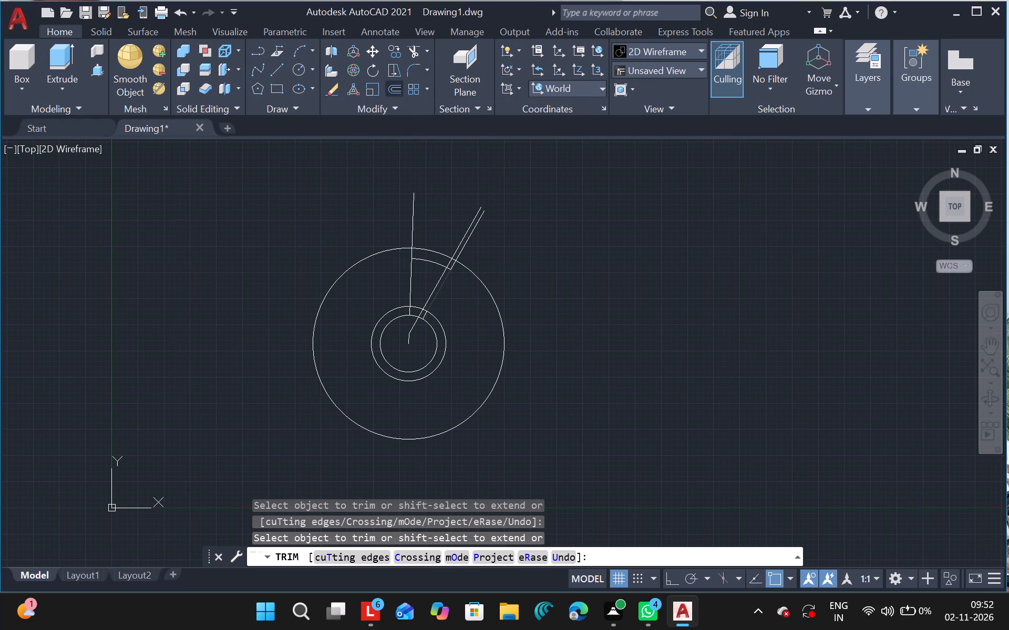
Trim the near-vertical and slanted lines inside the second-smallest circle so they start at that circle.
left_click(409, 342)
left_click_drag(416, 327, 421, 317)
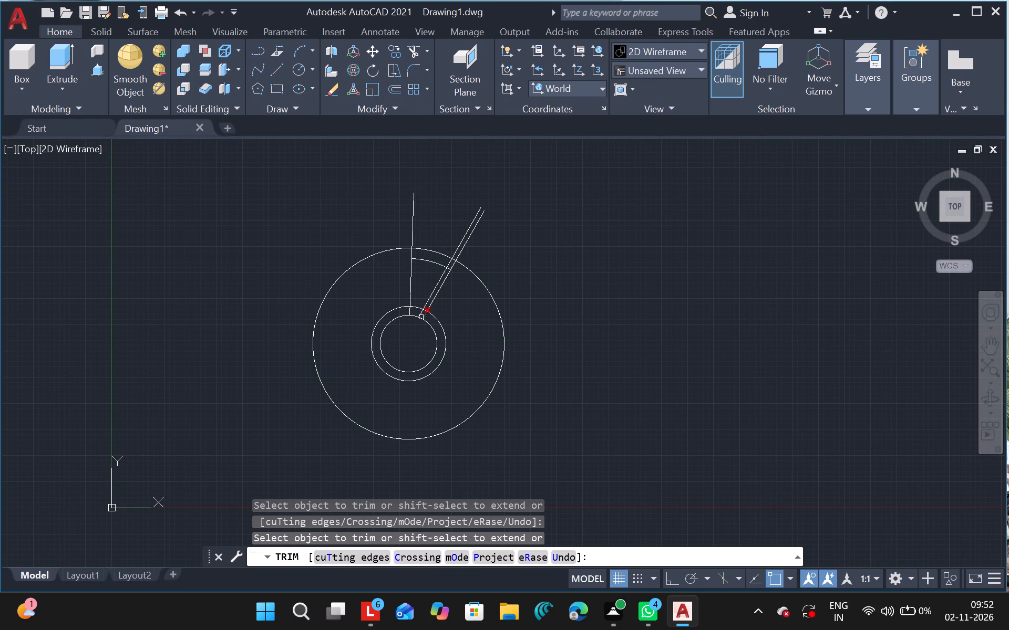
left_click_drag(421, 317, 424, 317)
left_click(424, 317)
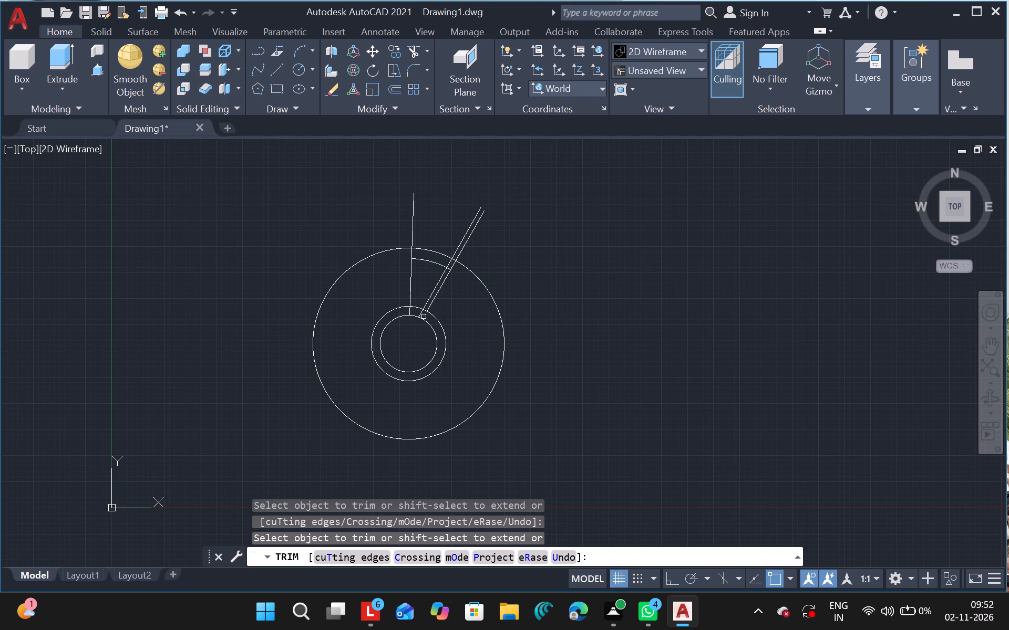
left_click(423, 316)
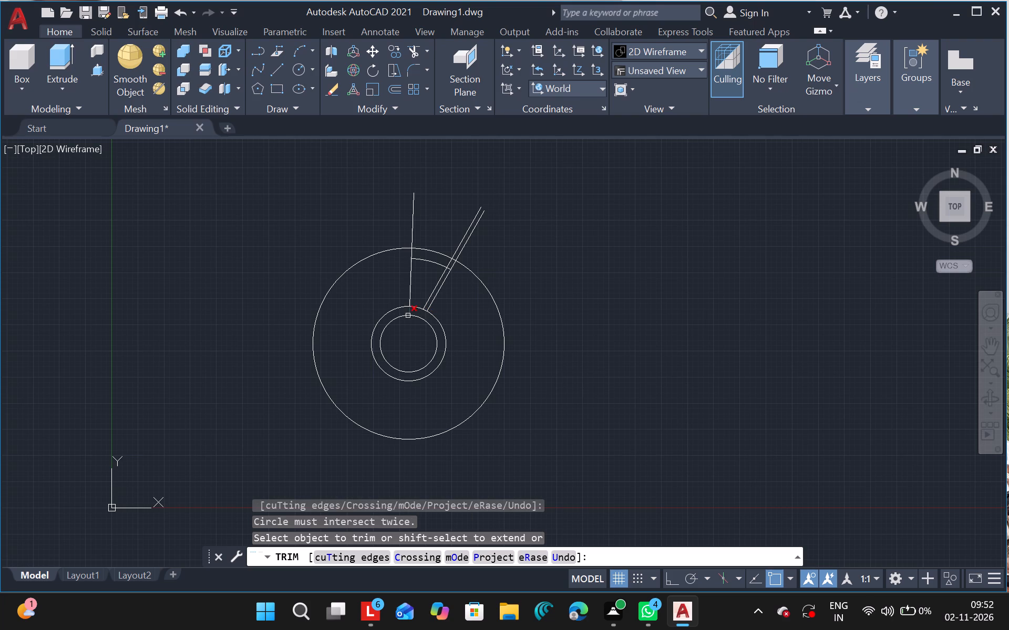
left_click(410, 312)
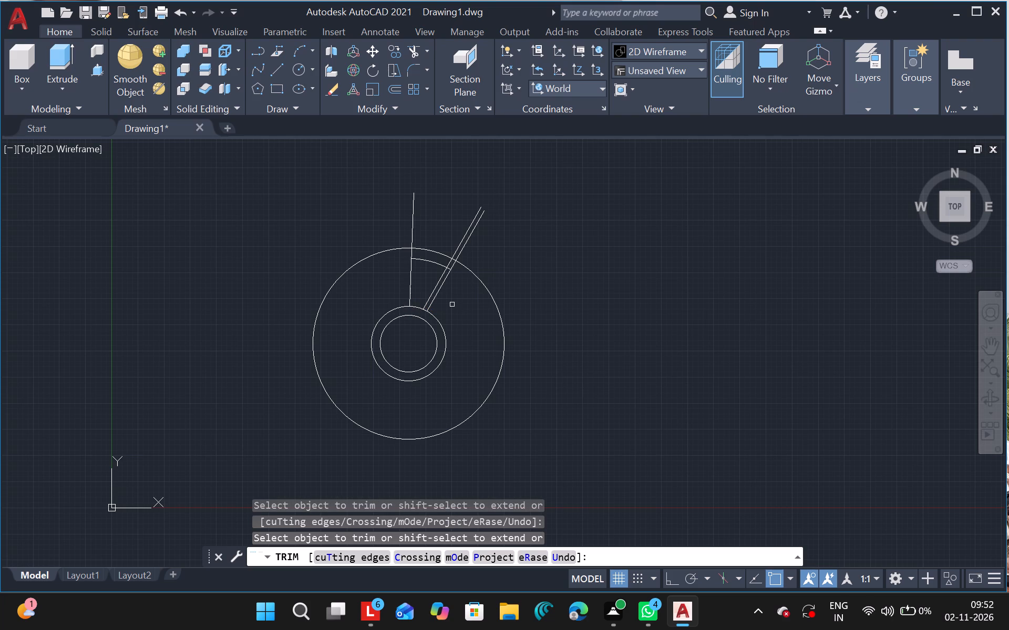
Trim the copied slanted line below the arc and both slanted lines where they extend outside the outer circle.
left_click_drag(436, 299, 460, 260)
left_click_drag(460, 260, 463, 248)
left_click_drag(463, 248, 457, 270)
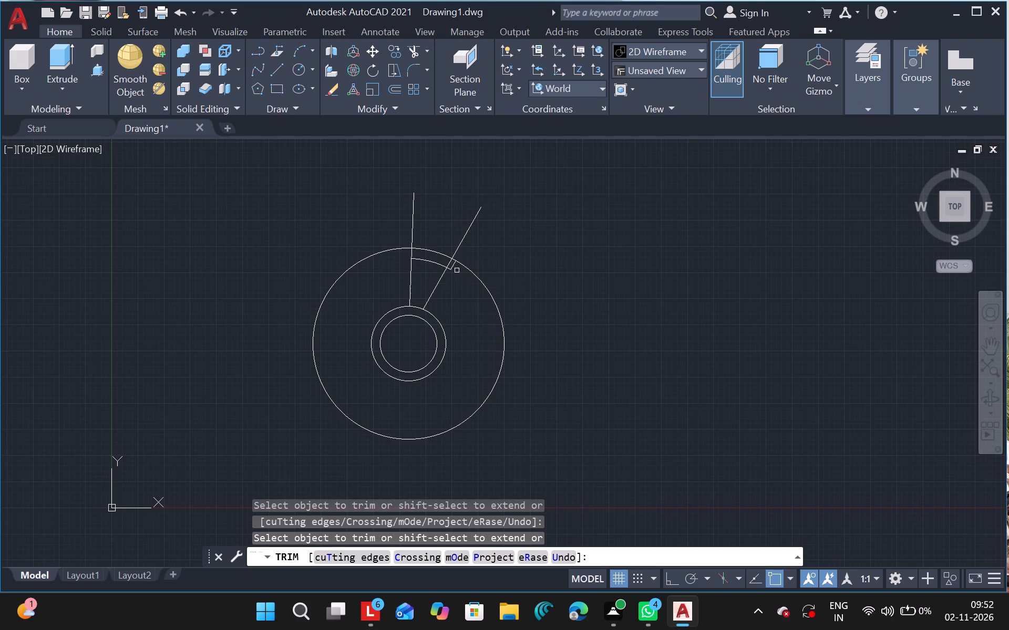
left_click_drag(457, 270, 463, 234)
left_click_drag(463, 234, 448, 219)
key("Escape")
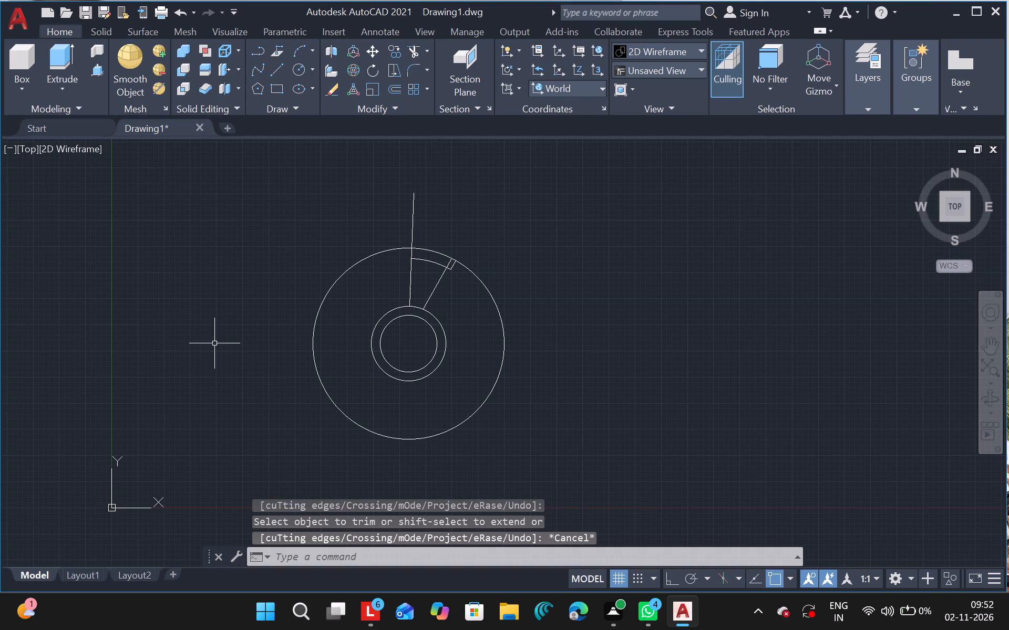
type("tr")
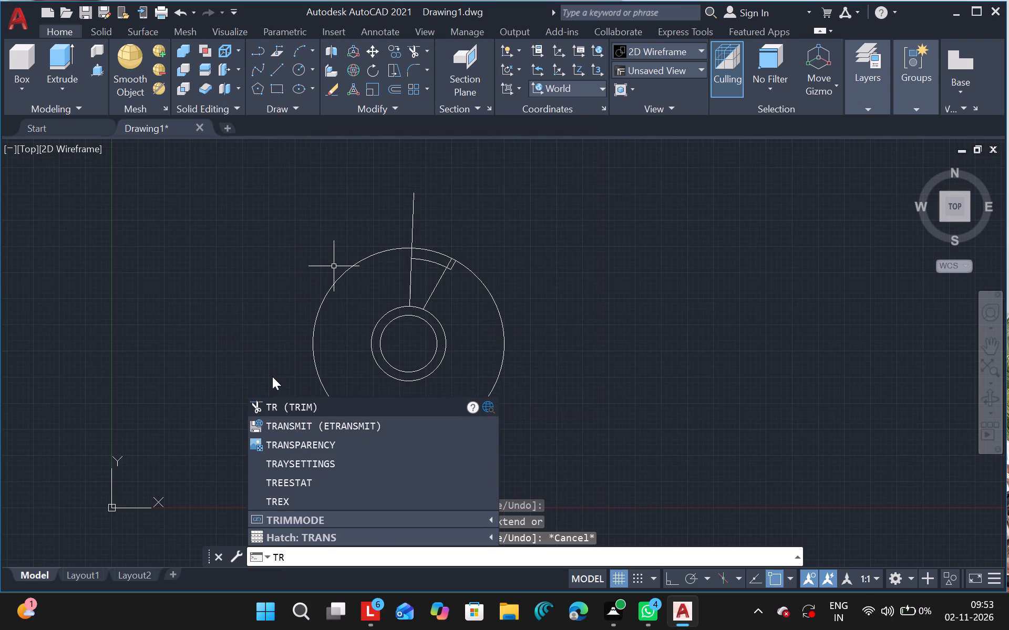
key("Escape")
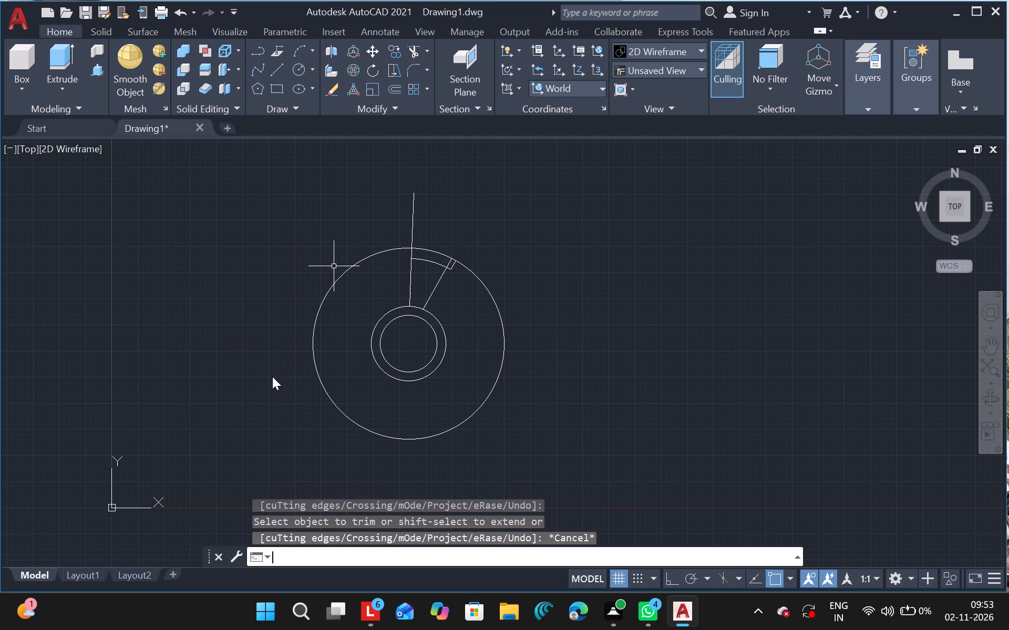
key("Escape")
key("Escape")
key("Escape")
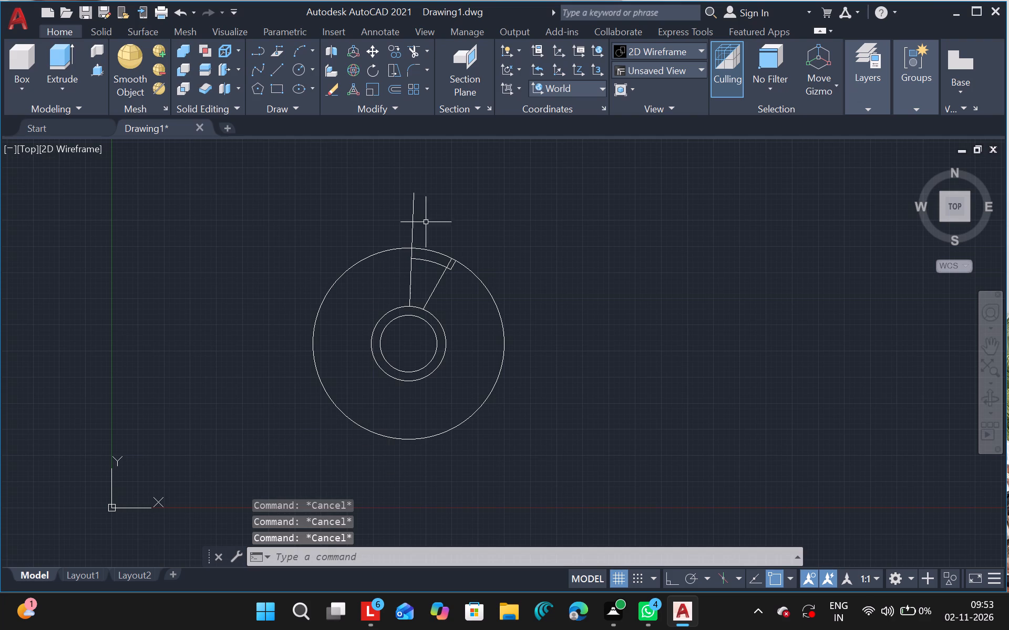
Trim away the short leftover of the copied slanted line and the arc stub that passes the original slanted line.
type("tr")
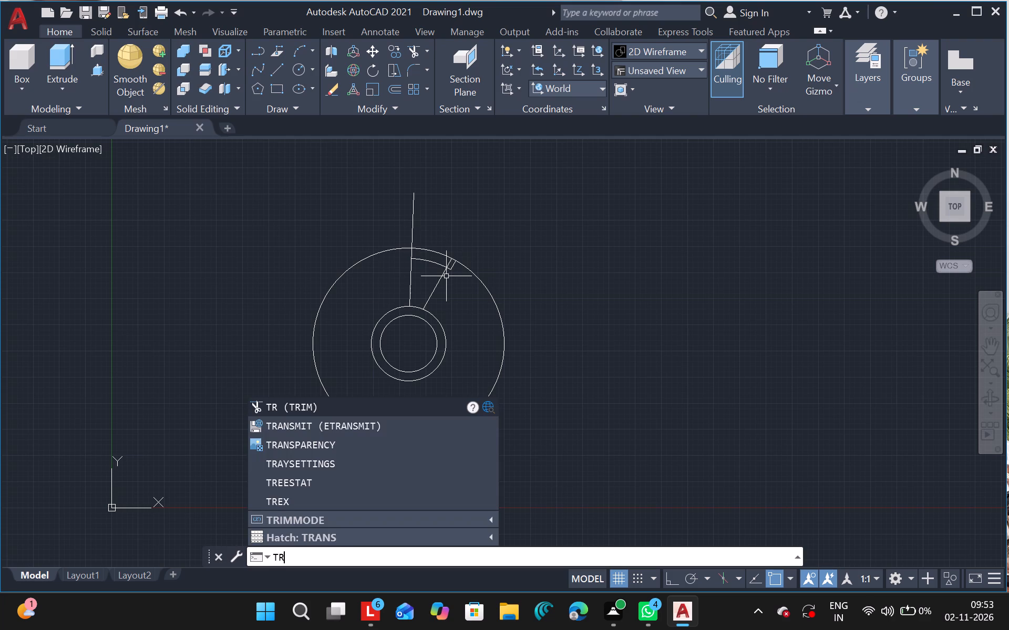
left_click(330, 410)
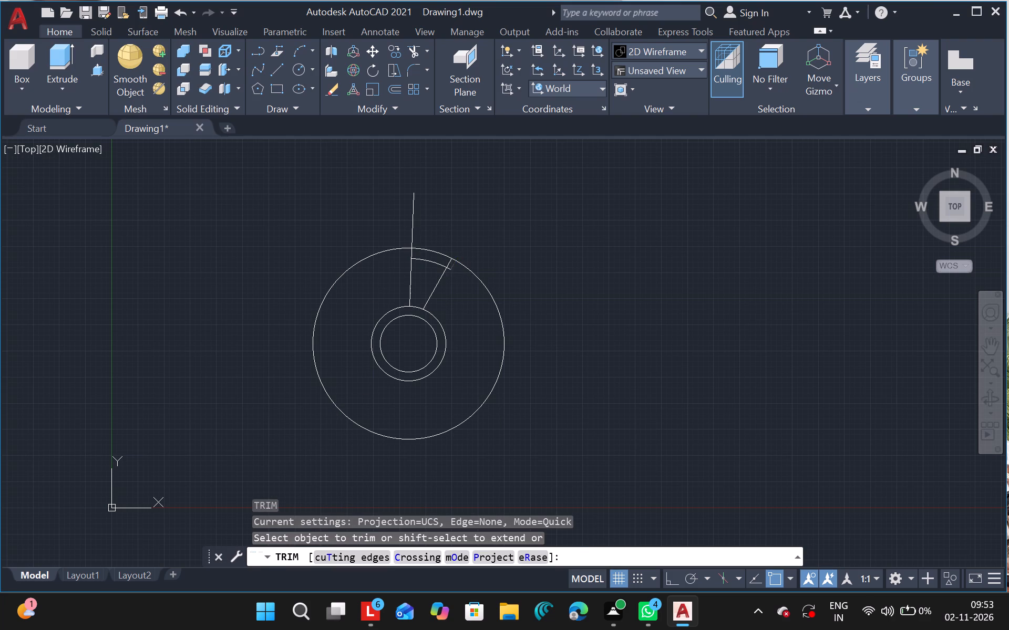
left_click(454, 268)
left_click_drag(452, 271, 426, 215)
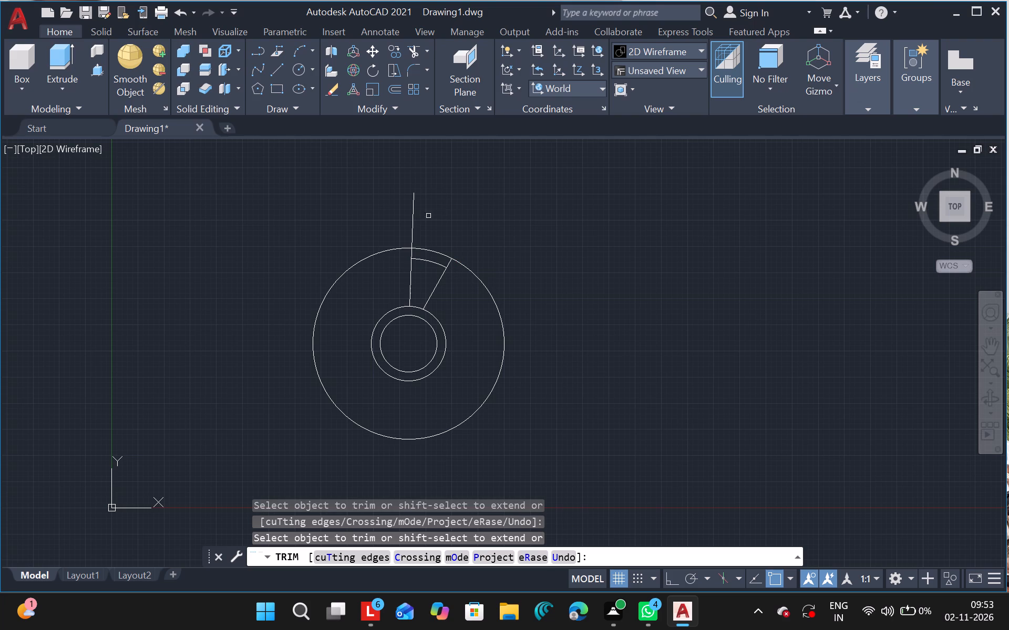
left_click_drag(426, 215, 466, 210)
key("Escape")
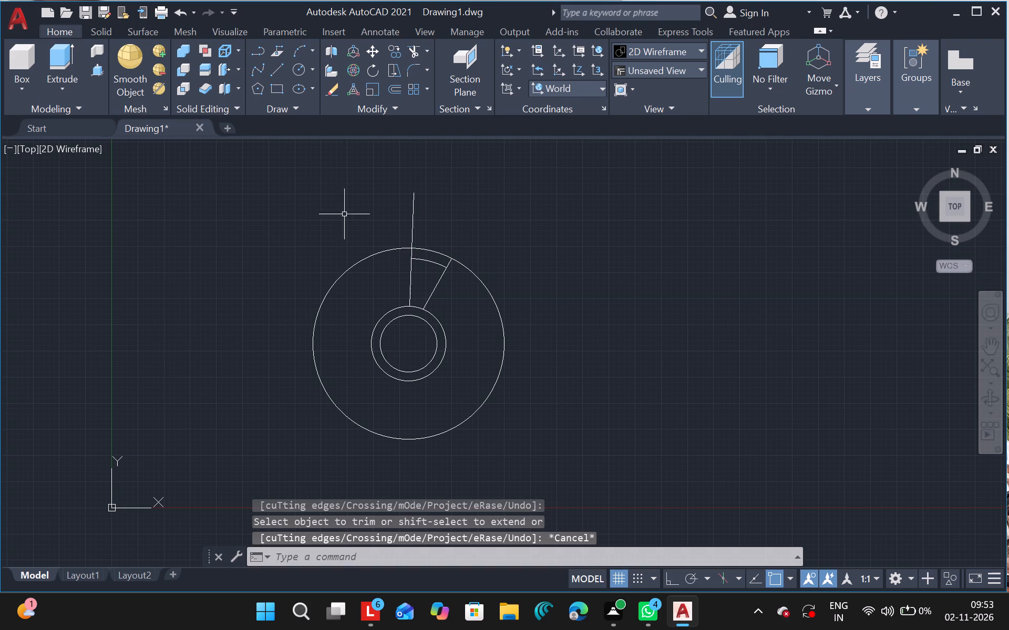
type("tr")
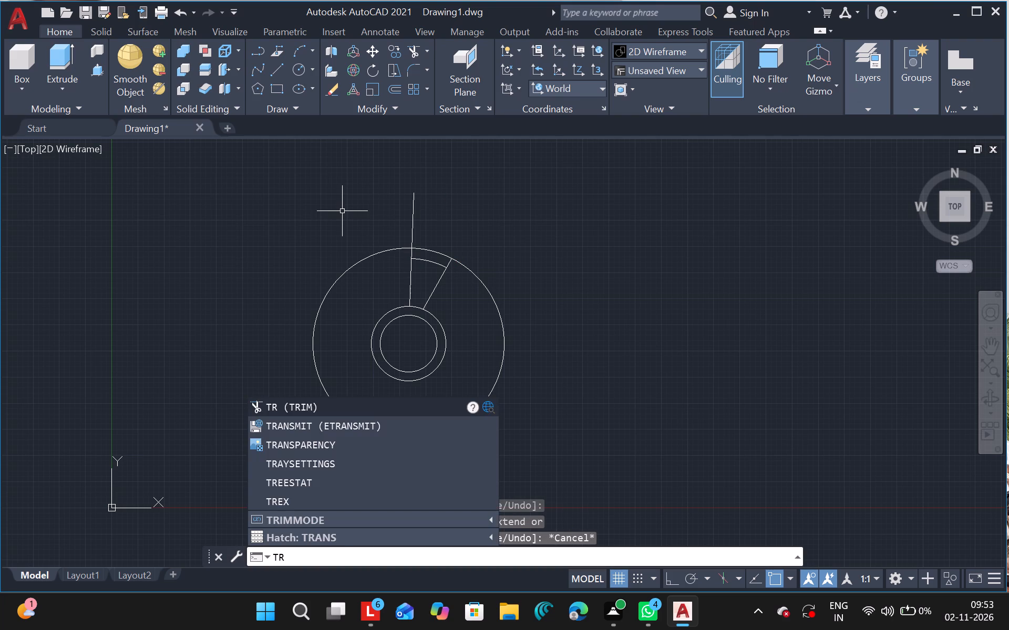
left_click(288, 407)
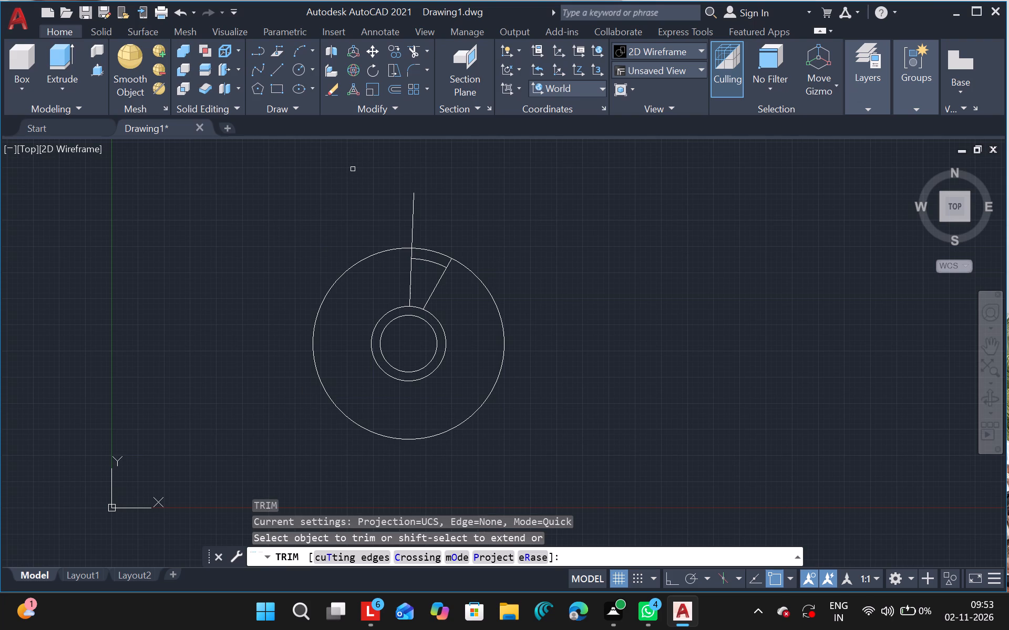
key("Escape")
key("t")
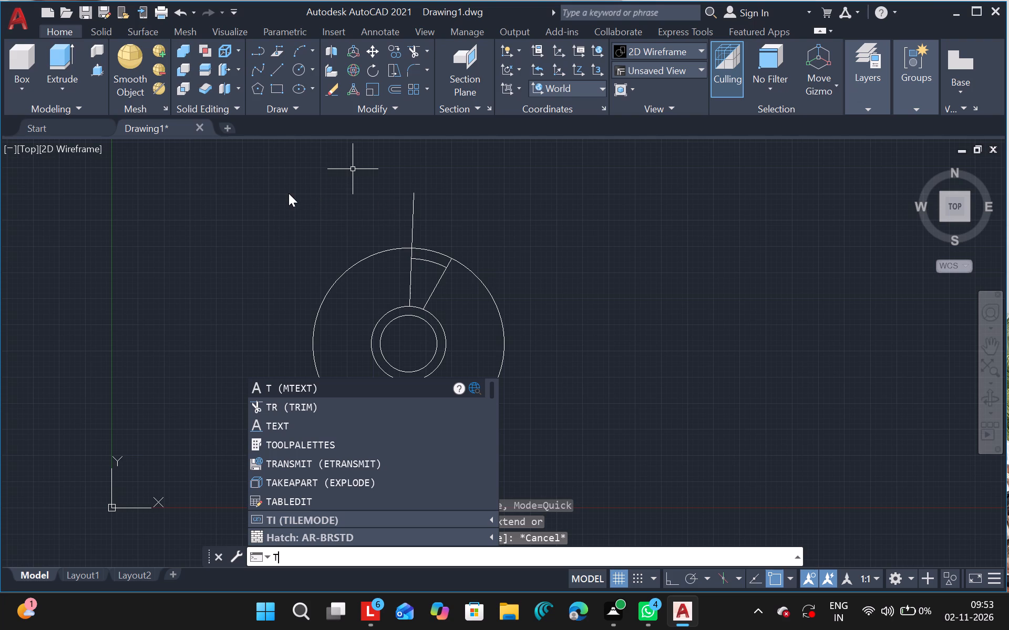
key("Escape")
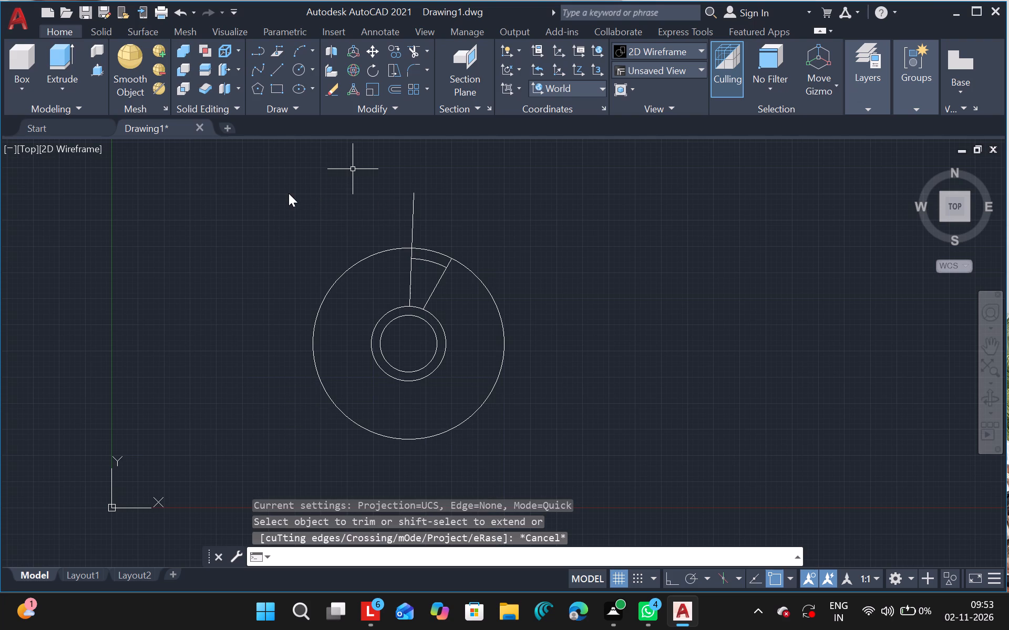
Trim the near-vertical and slanted lines beyond the sector's upper arc, including the part outside the outer circle.
type("tr")
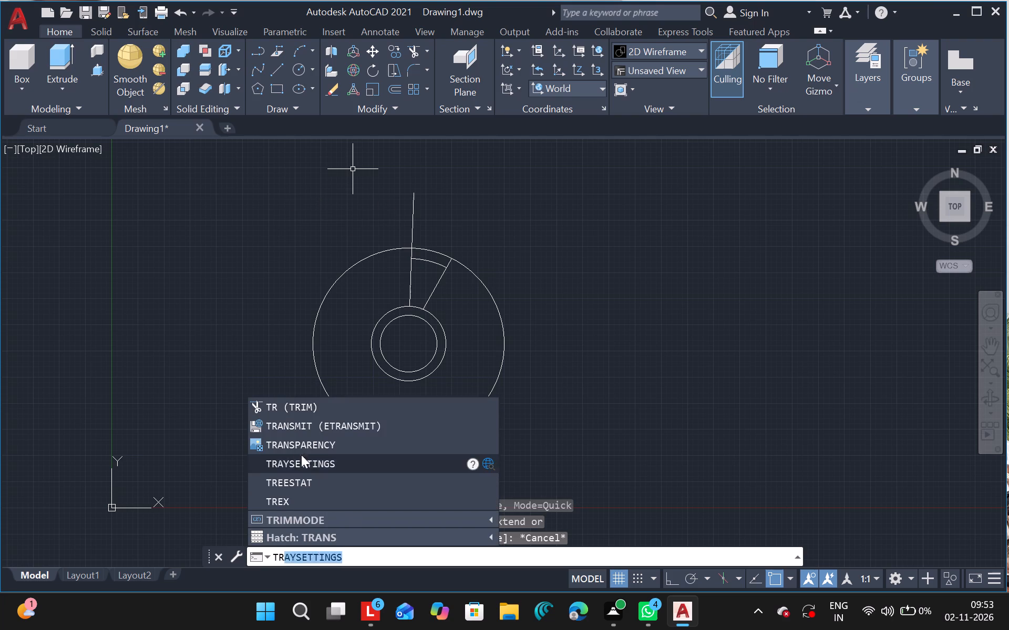
left_click(290, 406)
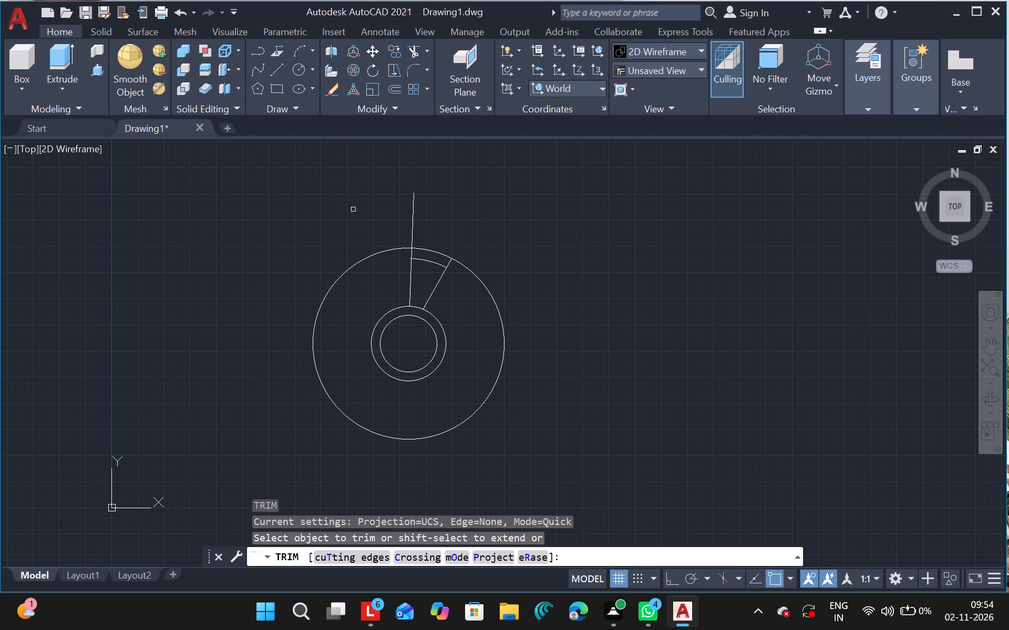
left_click(335, 169)
left_click(469, 175)
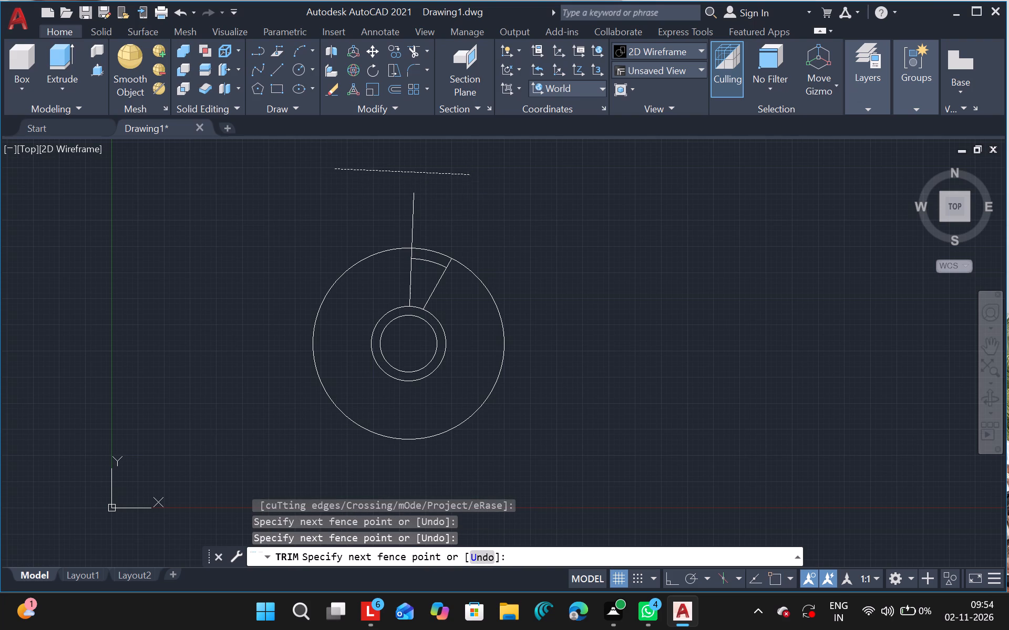
left_click(414, 225)
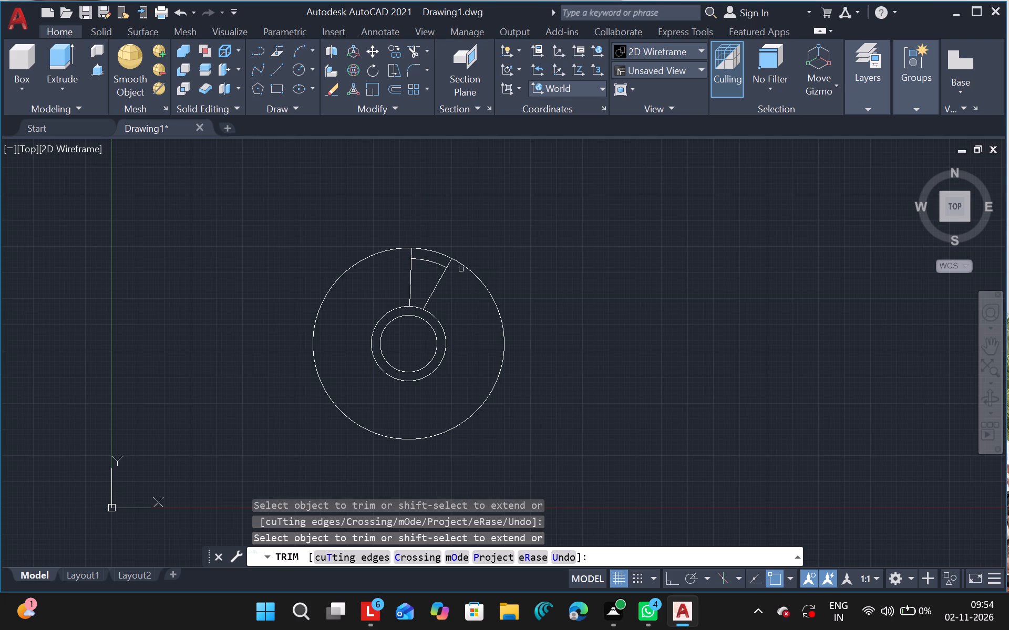
left_click(452, 264)
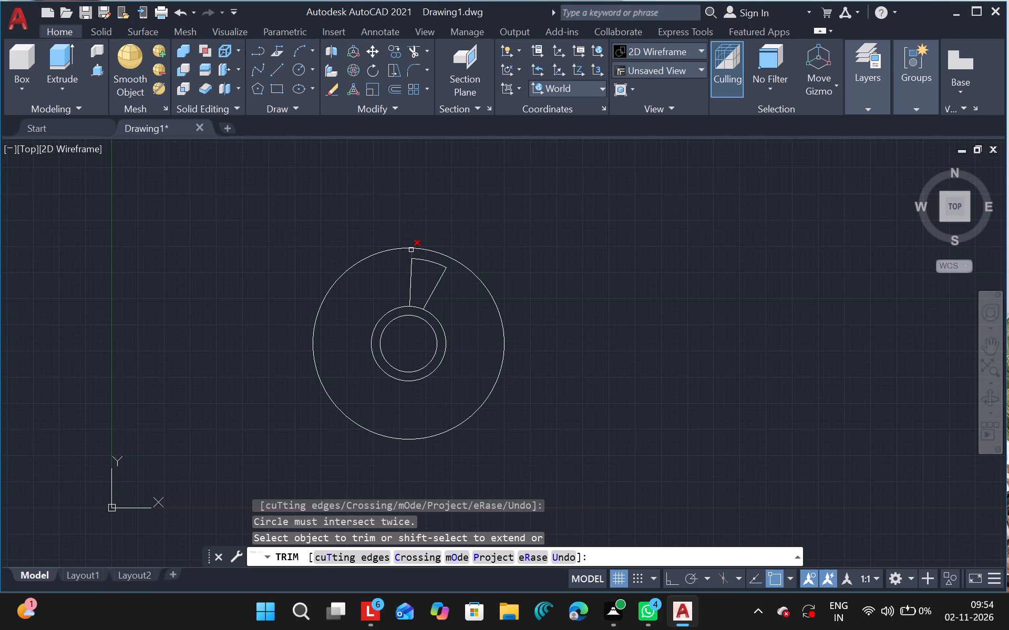
left_click(411, 250)
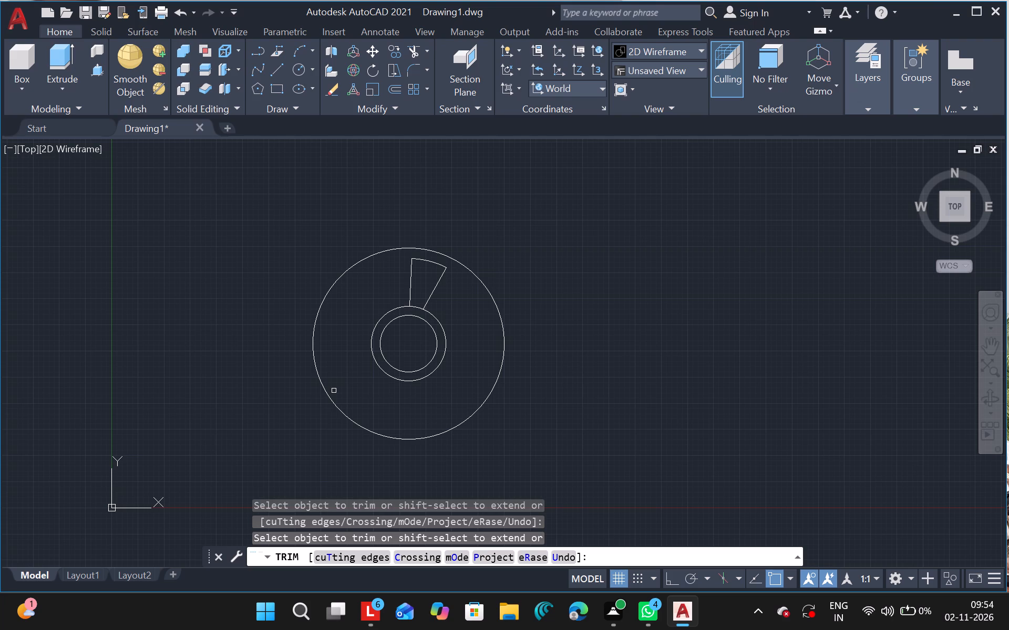
Trim the second-smallest circle to the short arc between the two radial lines, closing the sector outline.
left_click(406, 383)
key("Escape")
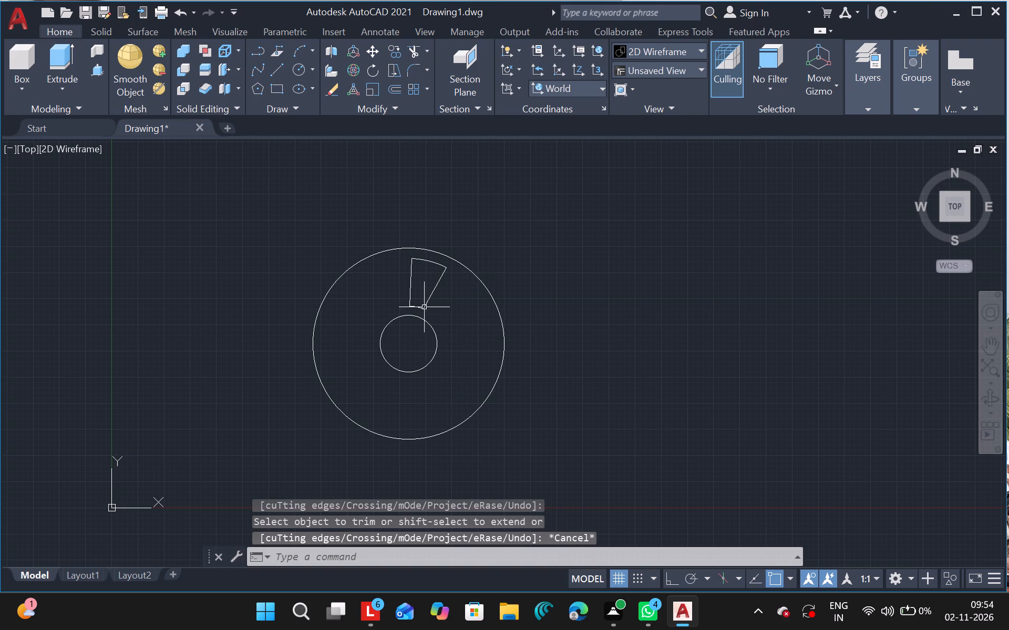
Remove the near-vertical side of the sector outline with Trim.
type("tr")
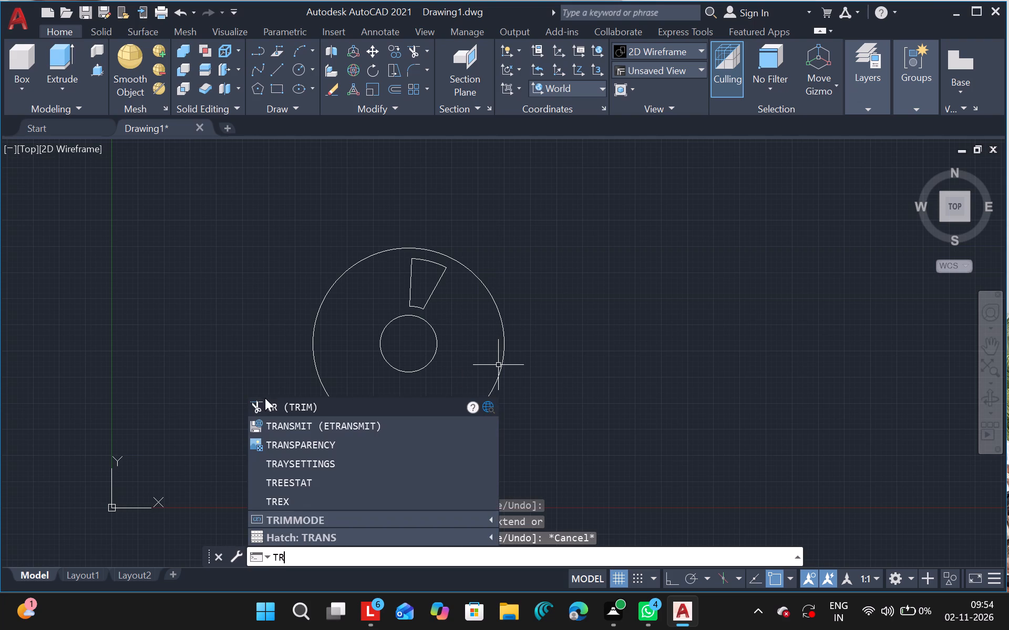
left_click(294, 407)
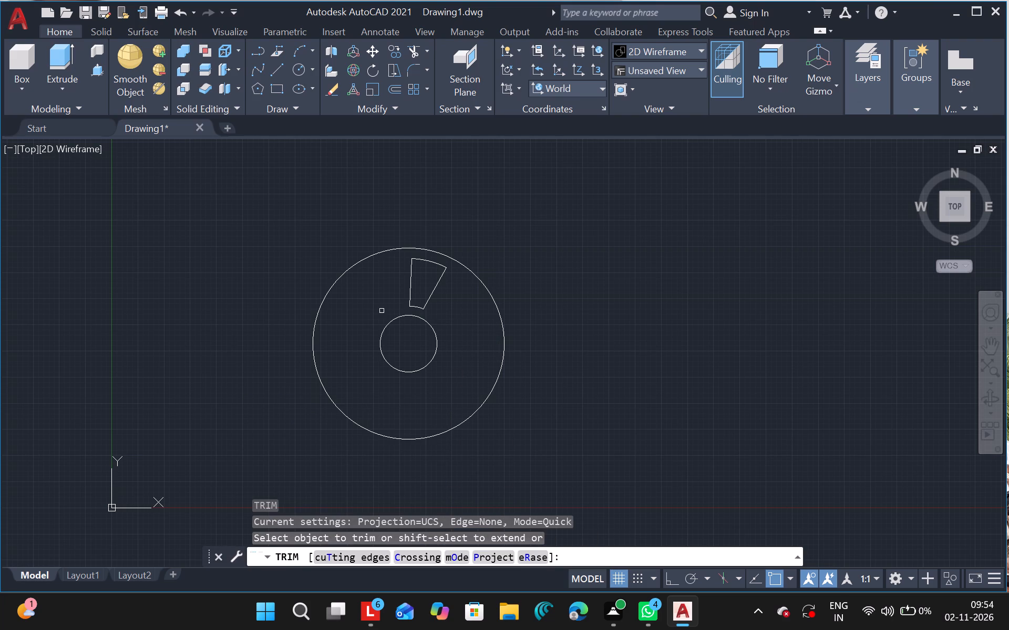
left_click(412, 283)
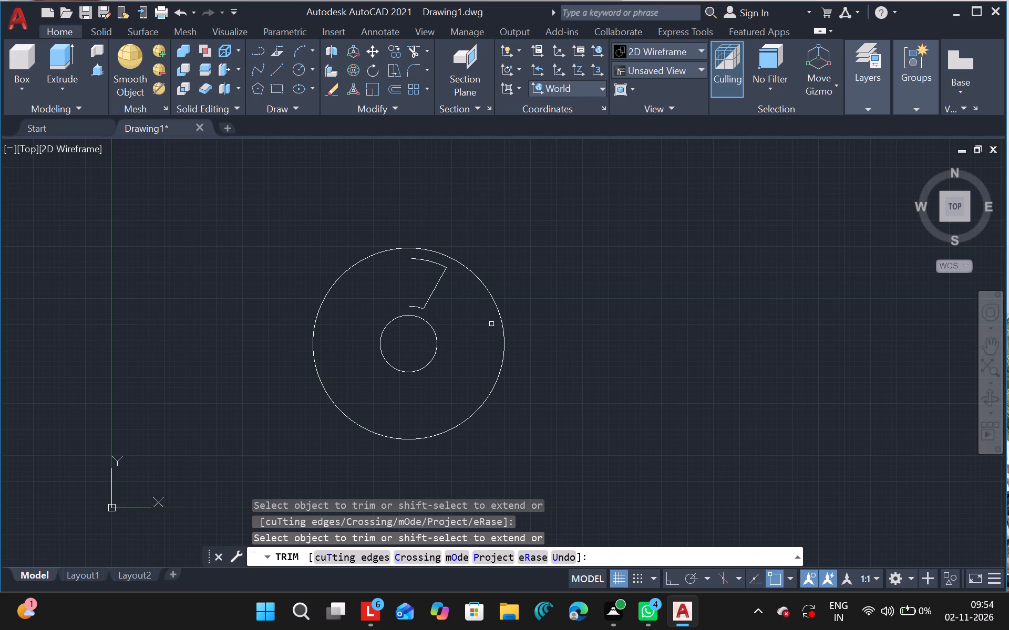
key("Escape")
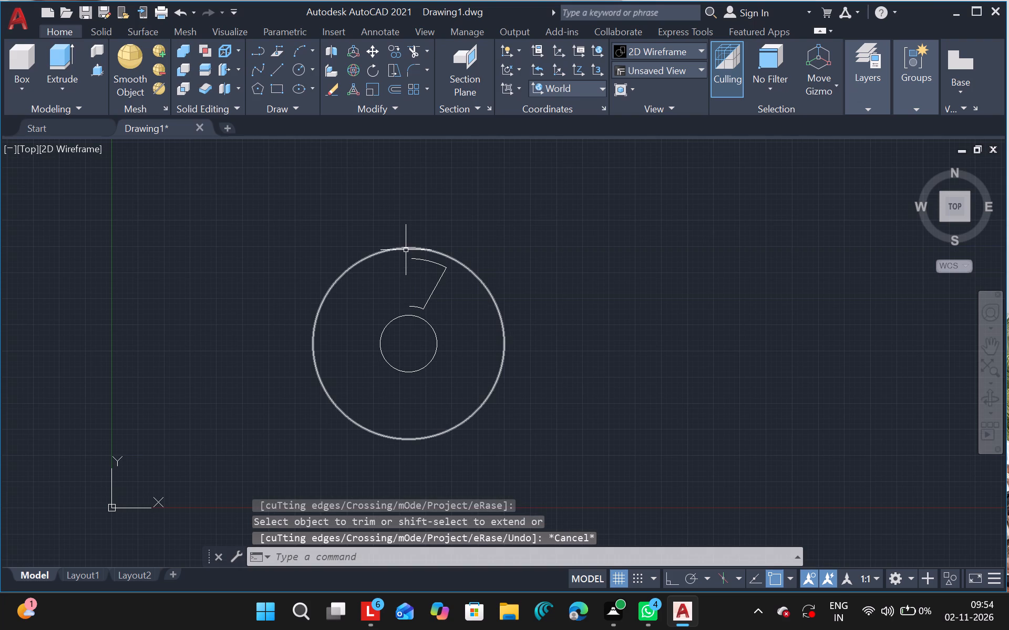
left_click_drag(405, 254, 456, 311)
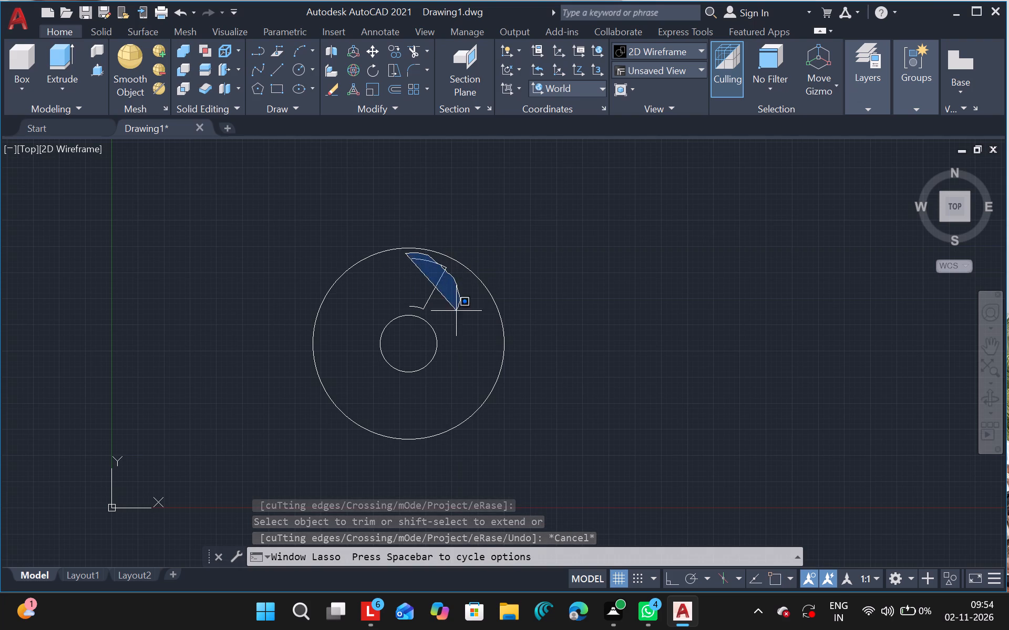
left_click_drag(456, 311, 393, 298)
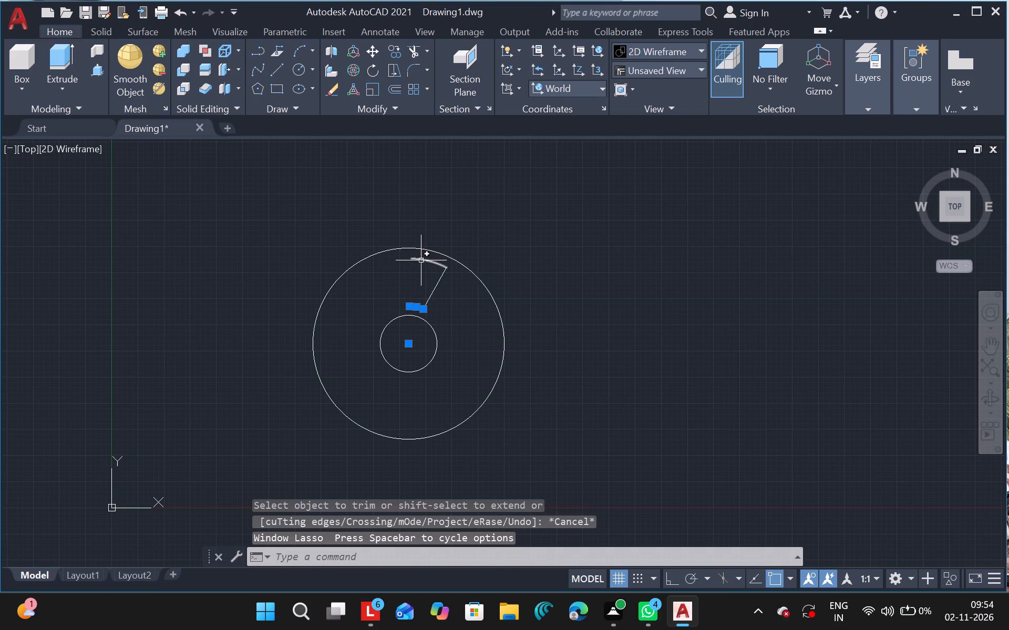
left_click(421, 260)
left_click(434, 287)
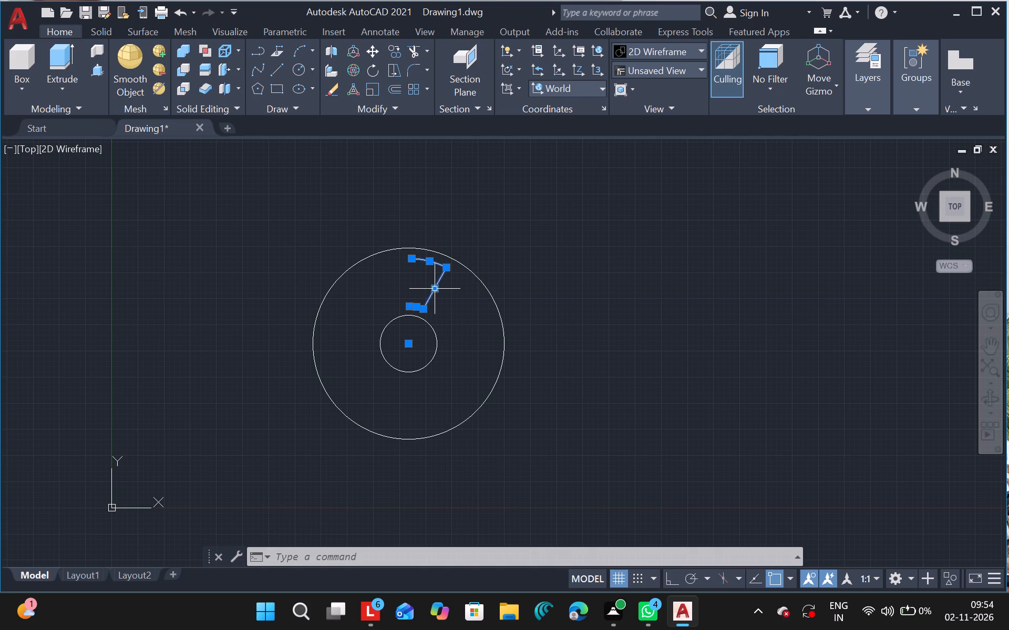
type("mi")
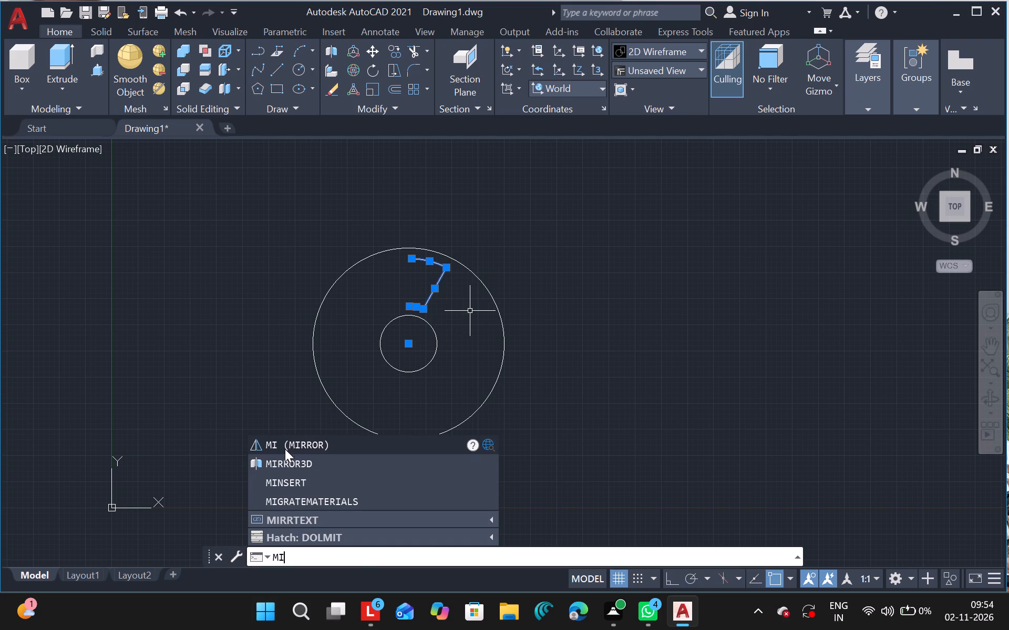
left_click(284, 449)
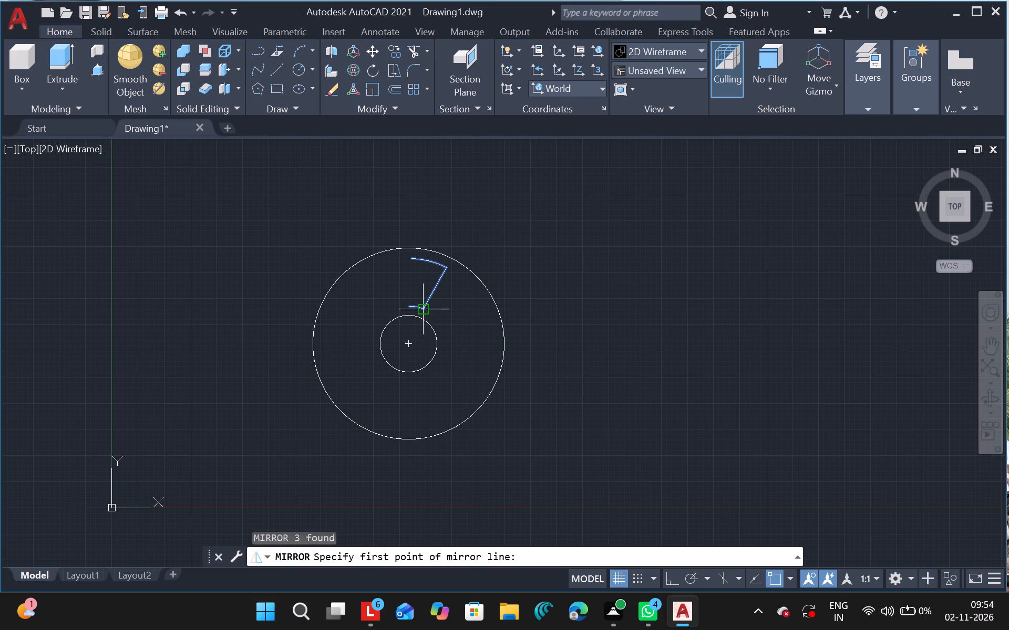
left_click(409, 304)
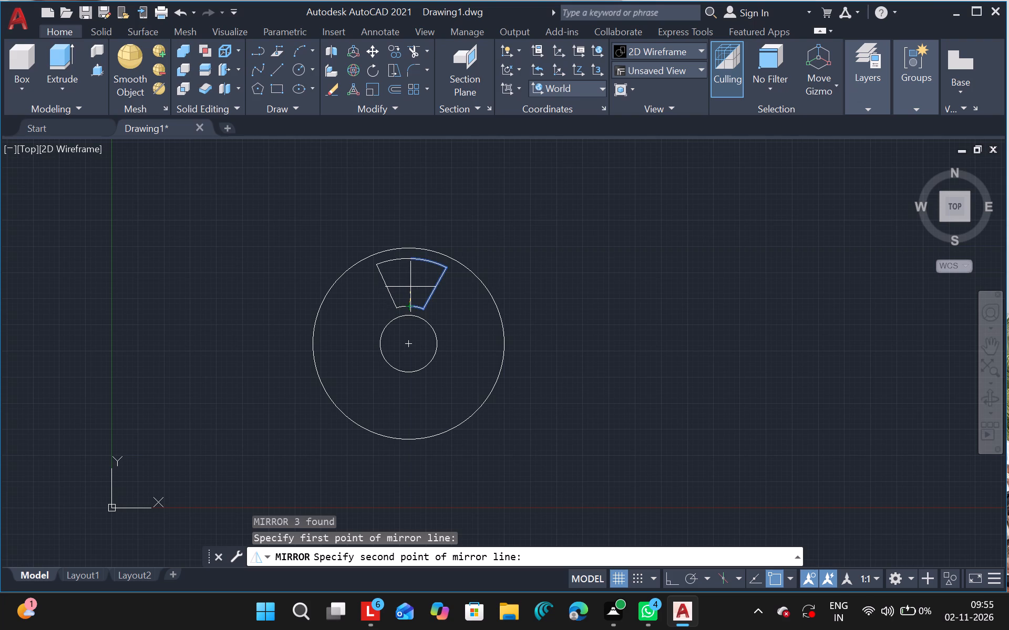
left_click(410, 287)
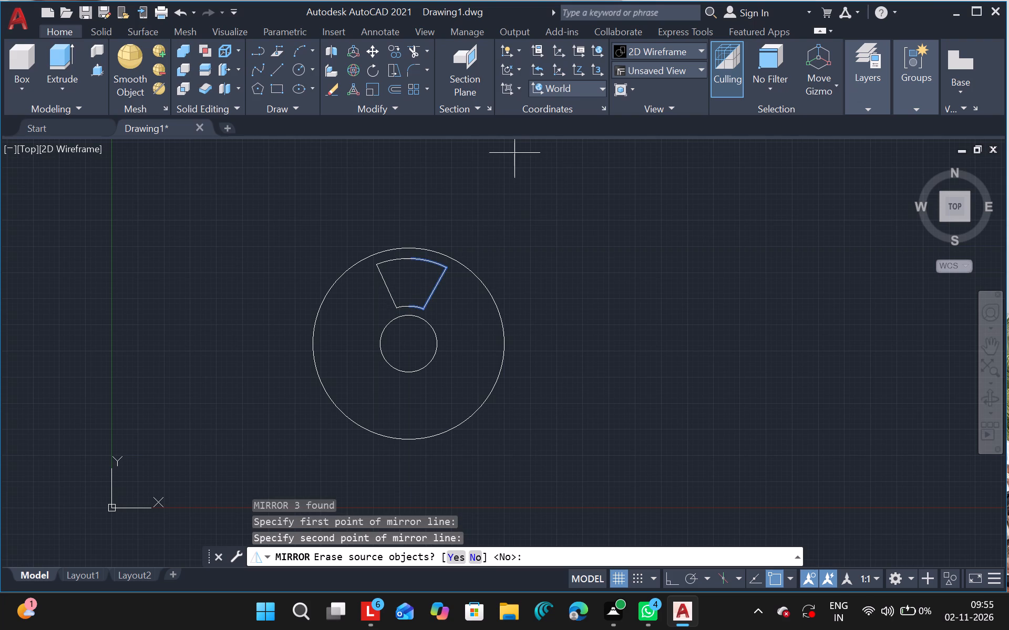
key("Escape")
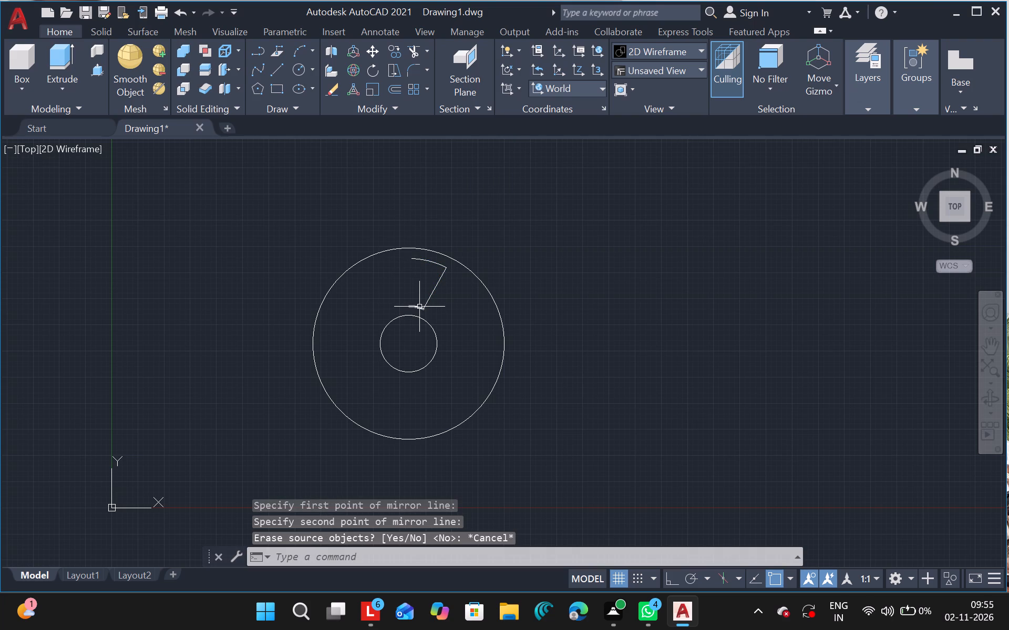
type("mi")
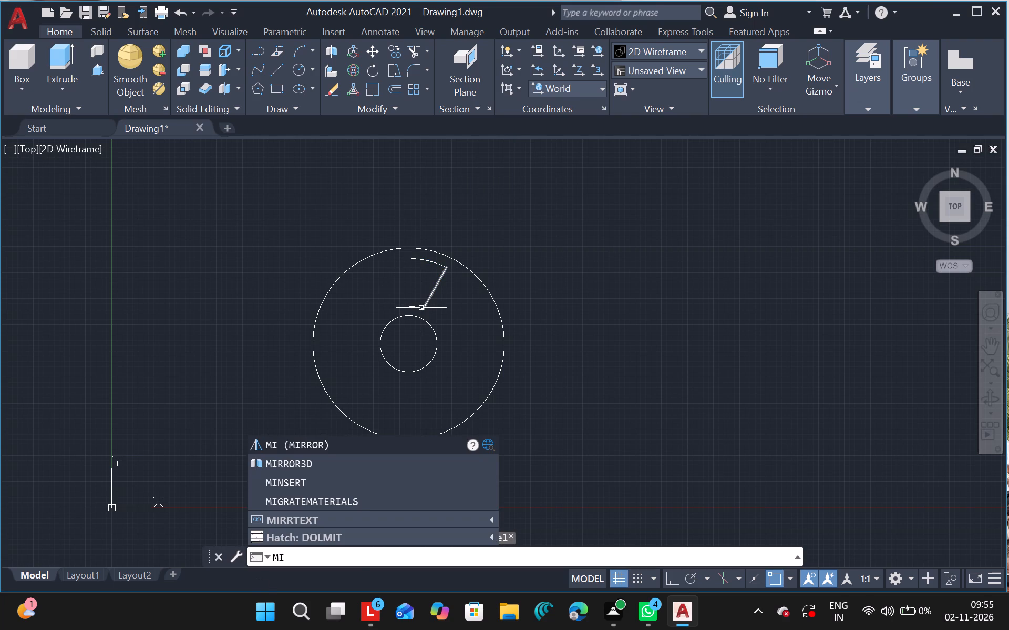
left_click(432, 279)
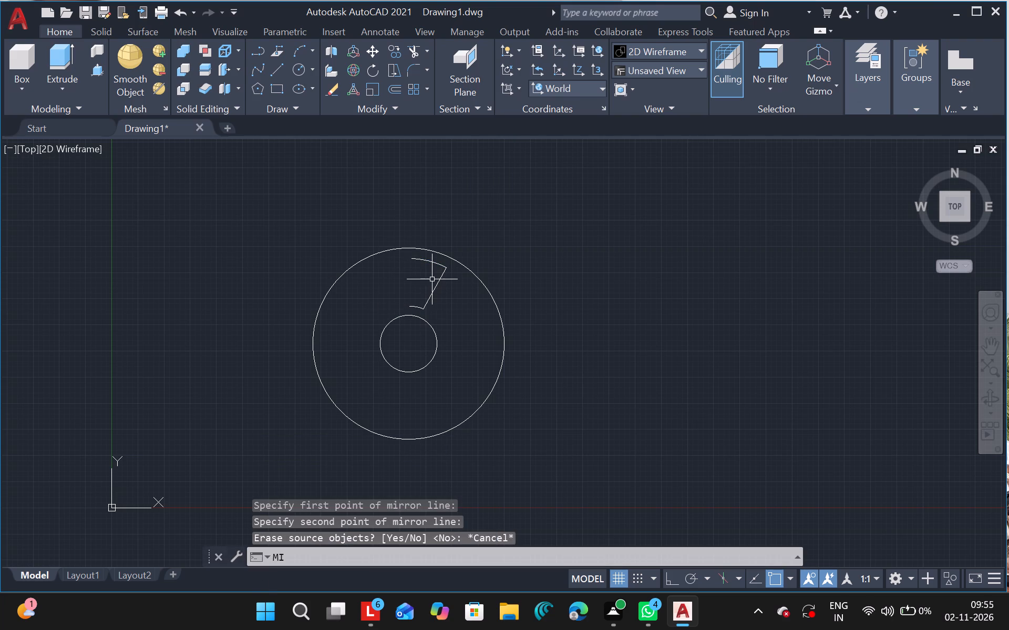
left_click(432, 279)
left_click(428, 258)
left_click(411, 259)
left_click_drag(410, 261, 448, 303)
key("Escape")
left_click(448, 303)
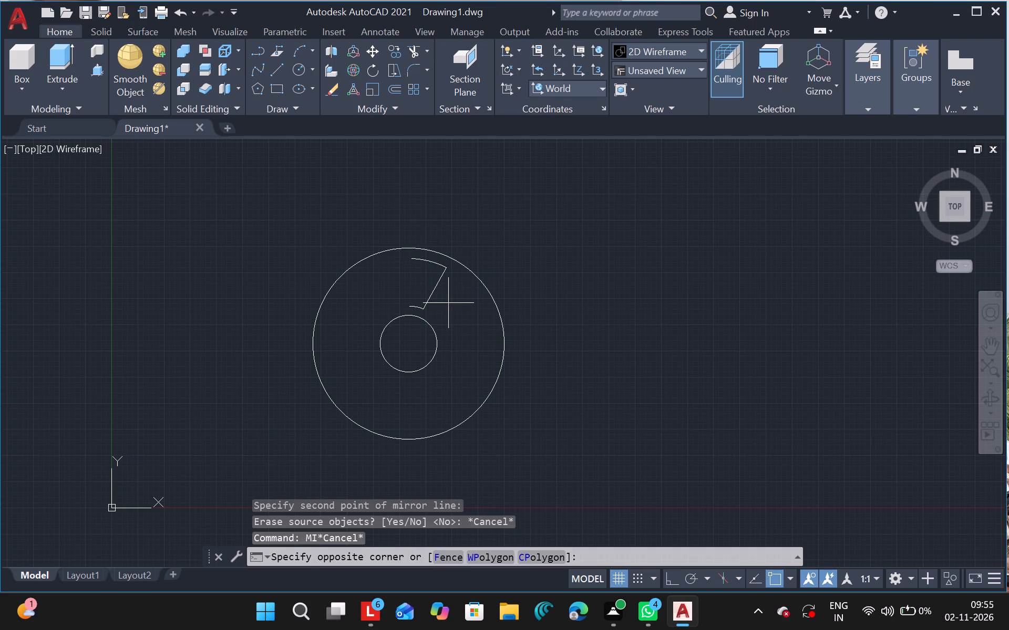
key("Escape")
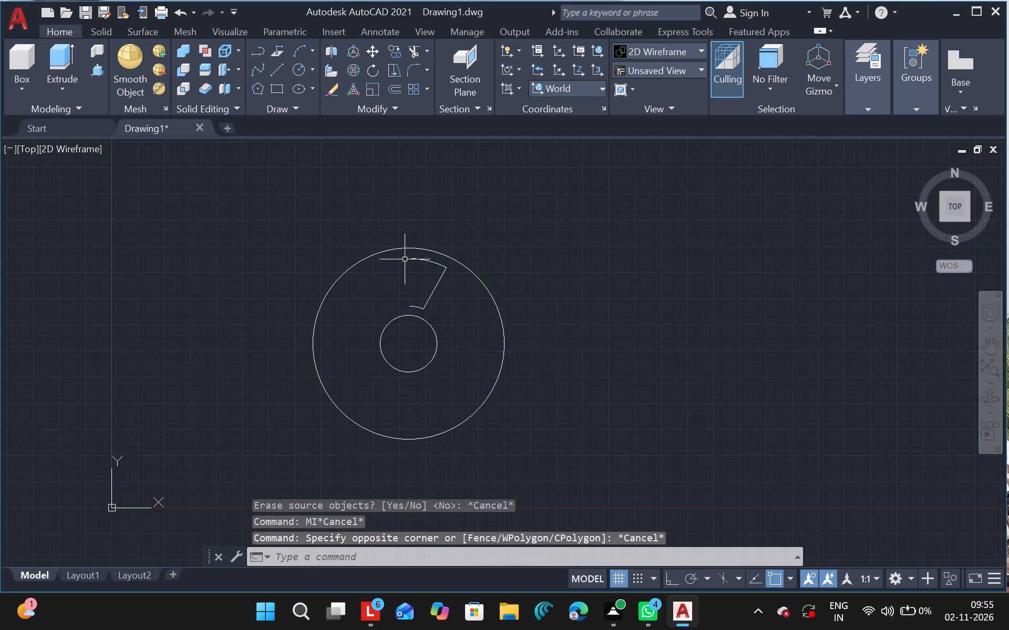
Mirror the slanted side and both arcs about the vertical line through the lower arc's open end, keeping the source objects.
left_click_drag(405, 258, 386, 298)
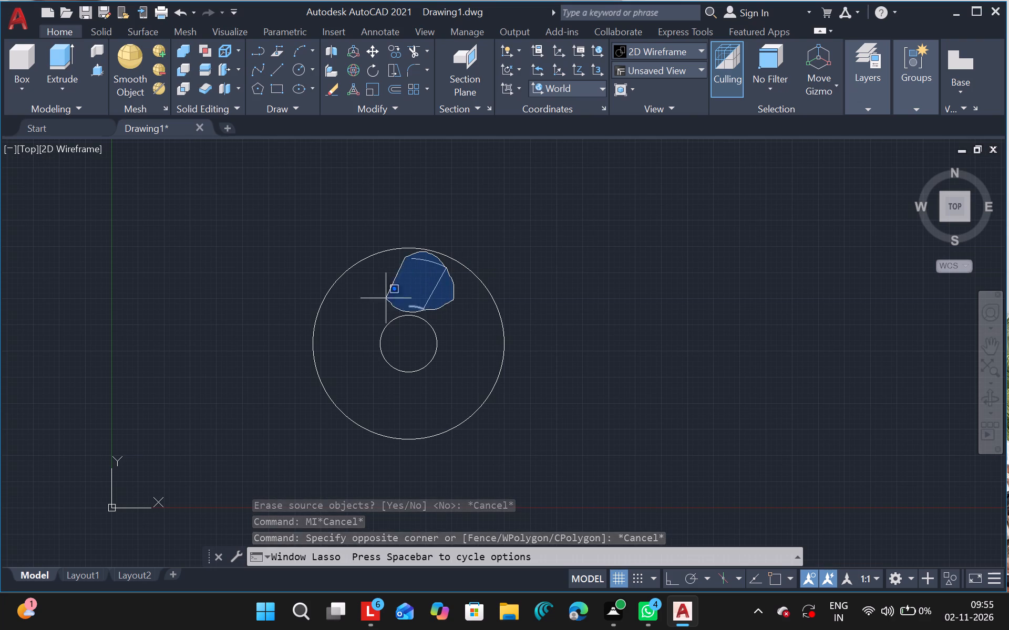
left_click_drag(386, 298, 382, 293)
left_click(422, 258)
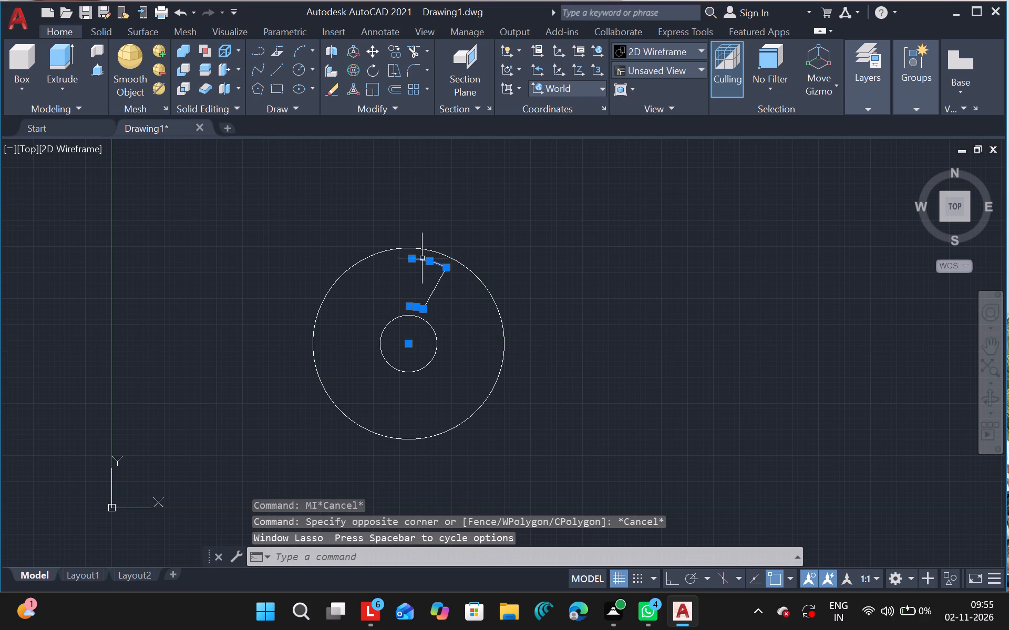
left_click(433, 291)
type("mi")
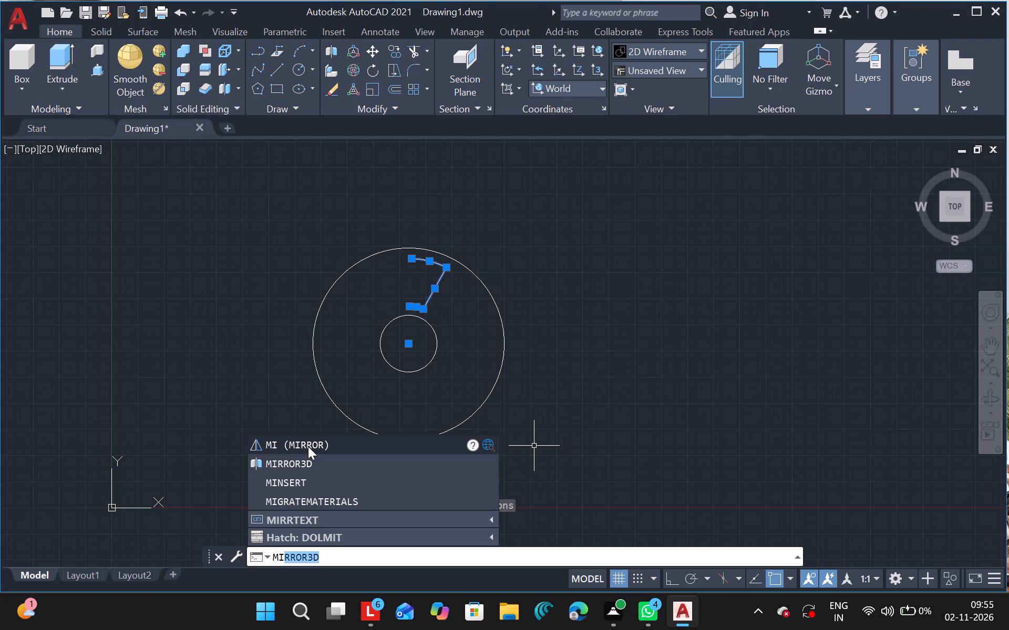
left_click(308, 446)
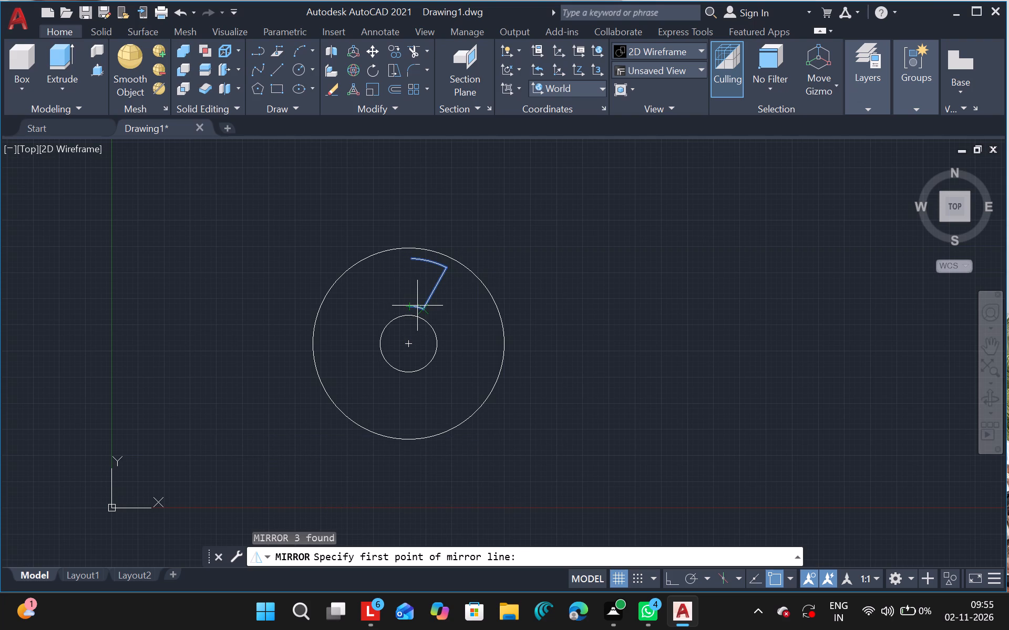
left_click(414, 307)
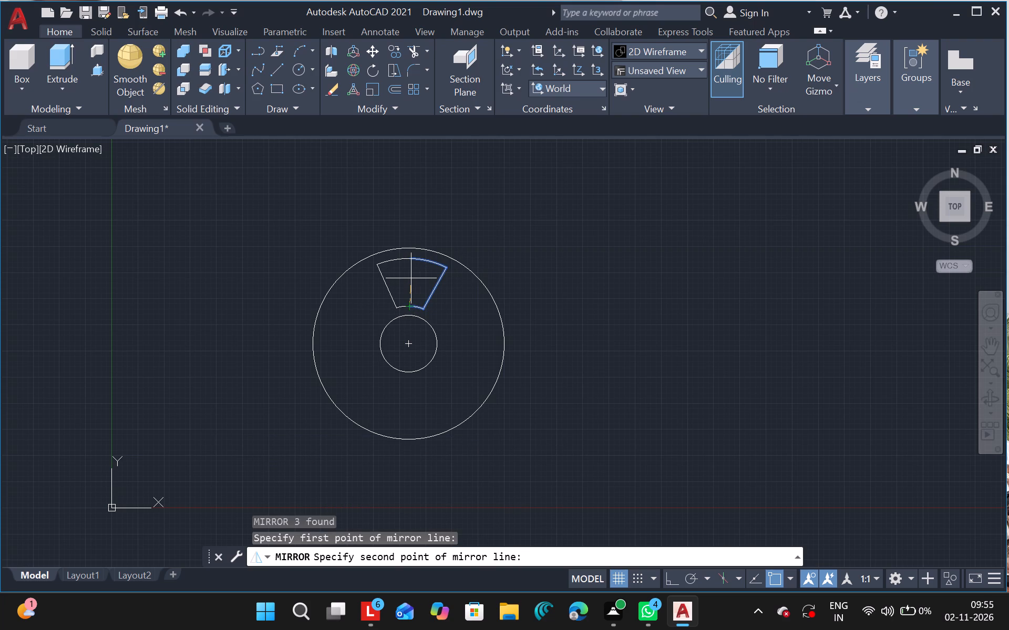
left_click(411, 278)
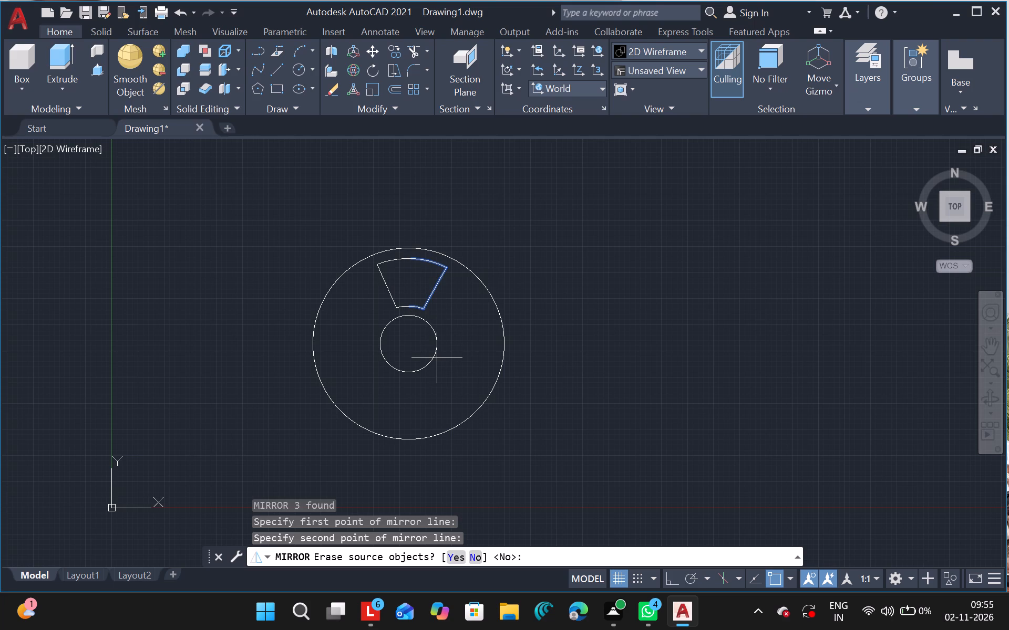
key("Return")
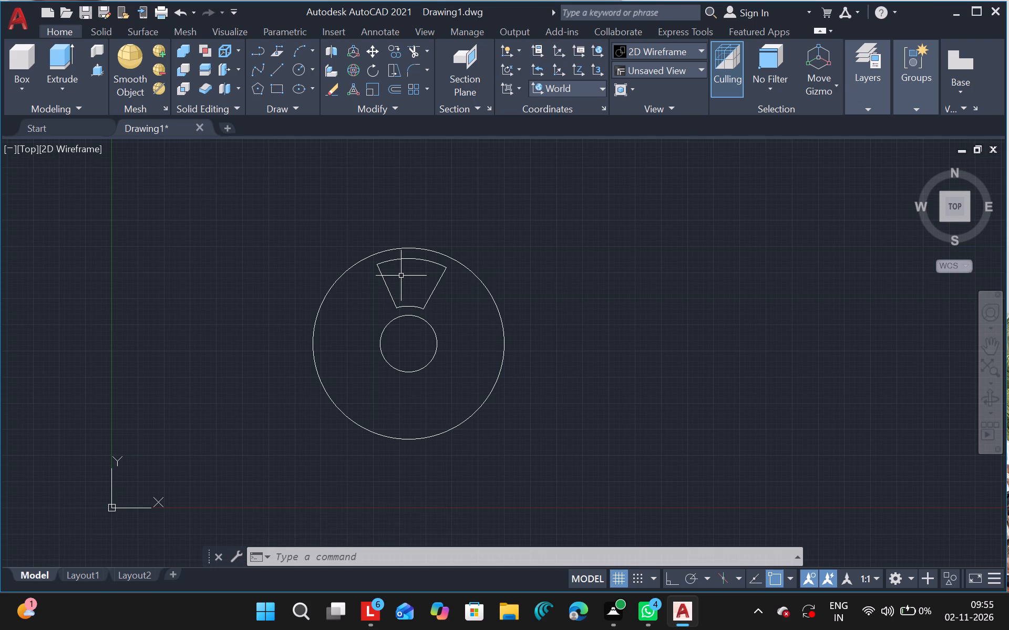
Fillet the corner between the sector's mirrored upper arc and mirrored slanted side with radius 0.
scroll(401, 276, "up", 2, "ctrl")
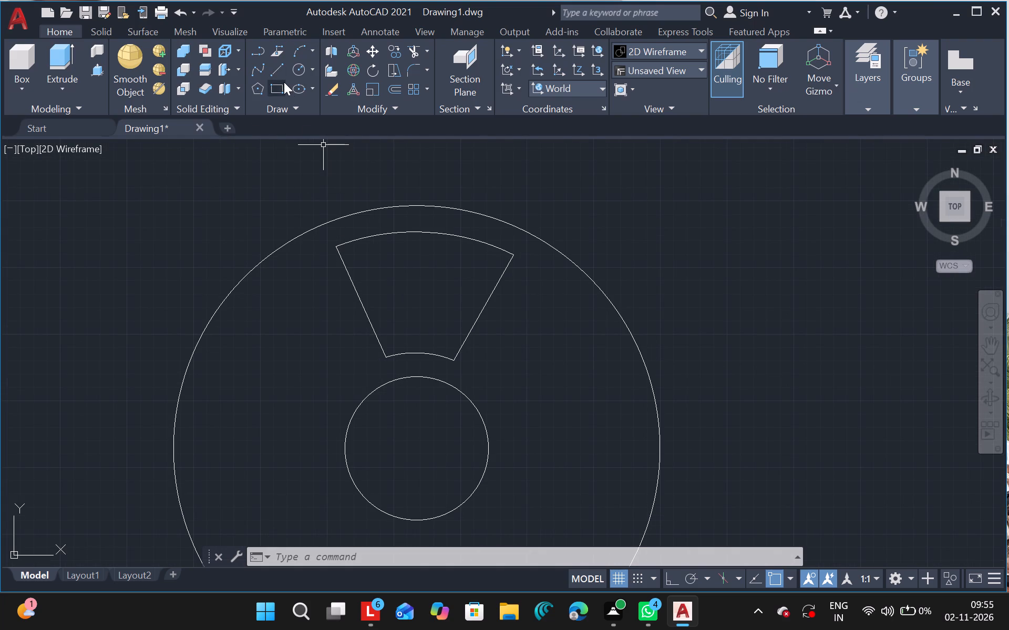
type("fi")
left_click(322, 423)
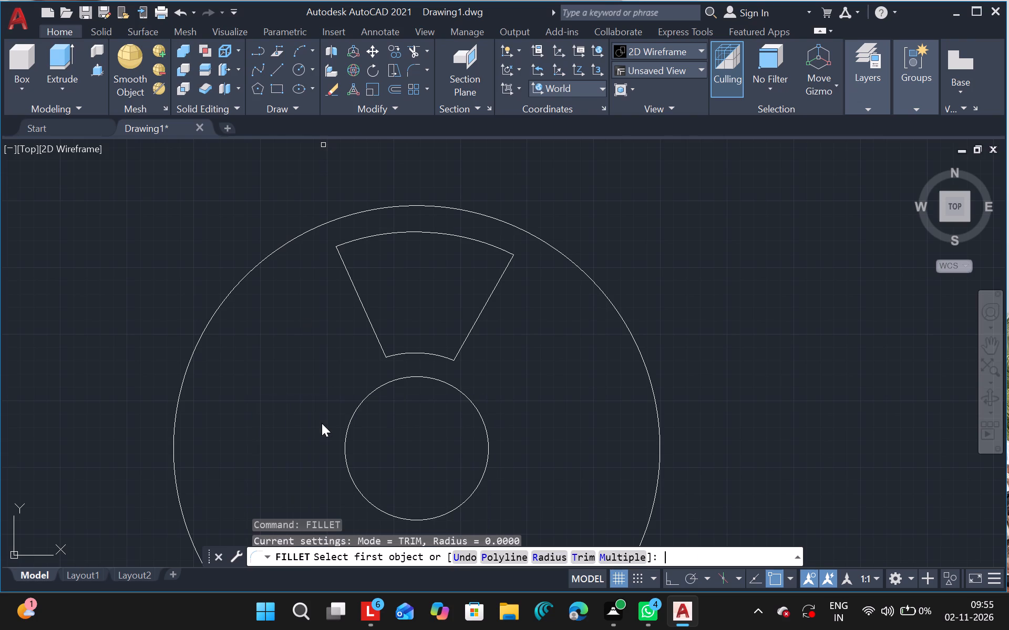
left_click(347, 241)
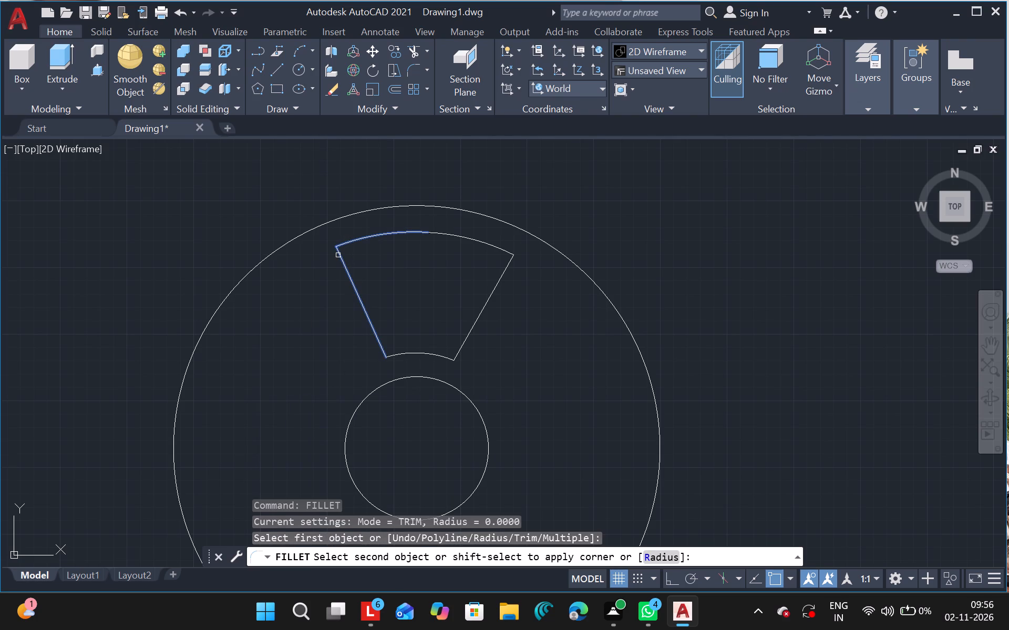
left_click(338, 255)
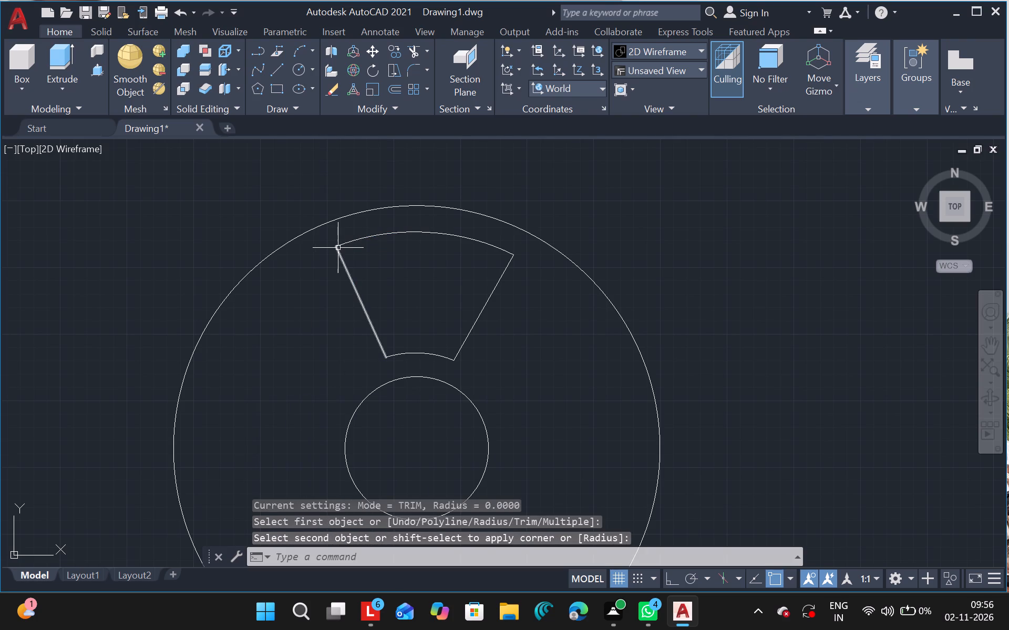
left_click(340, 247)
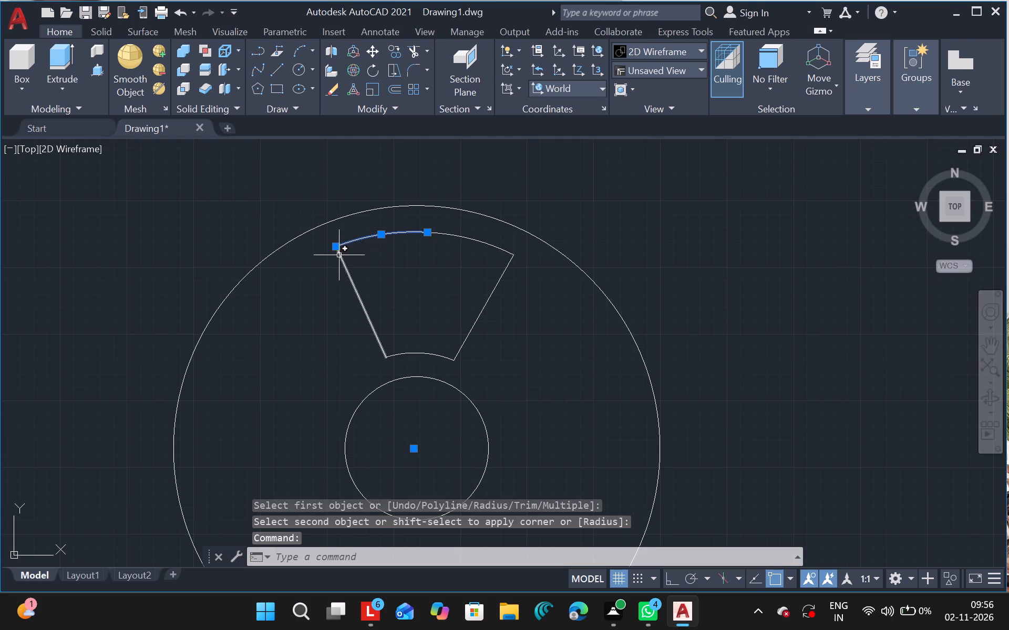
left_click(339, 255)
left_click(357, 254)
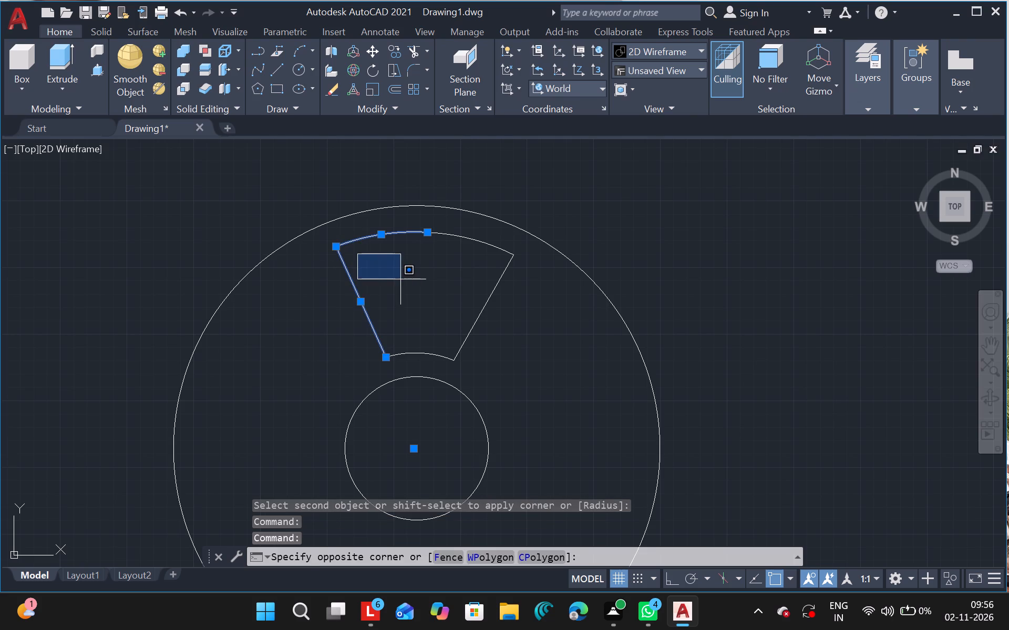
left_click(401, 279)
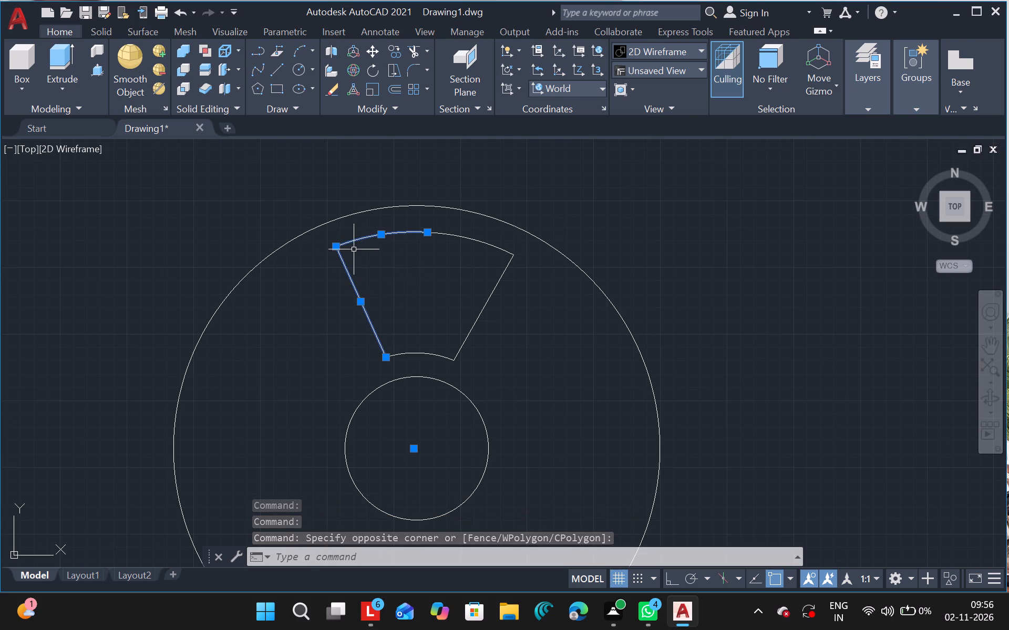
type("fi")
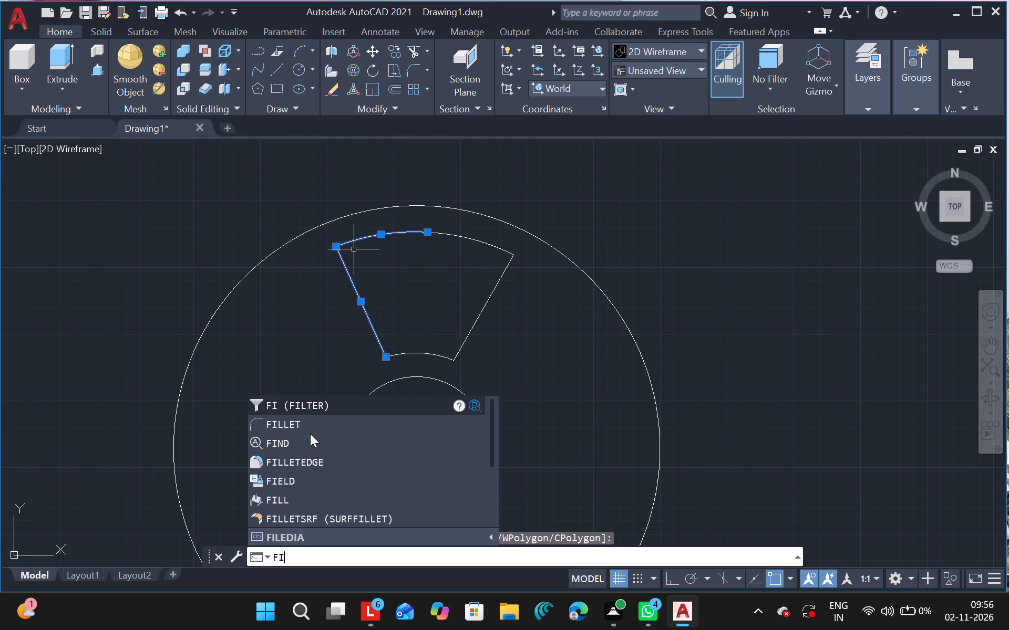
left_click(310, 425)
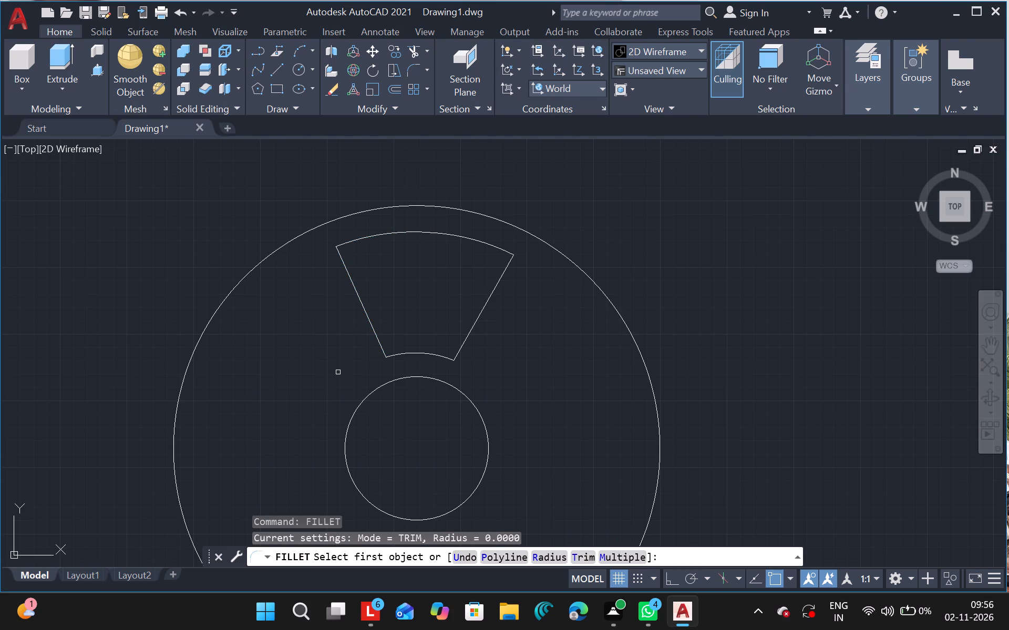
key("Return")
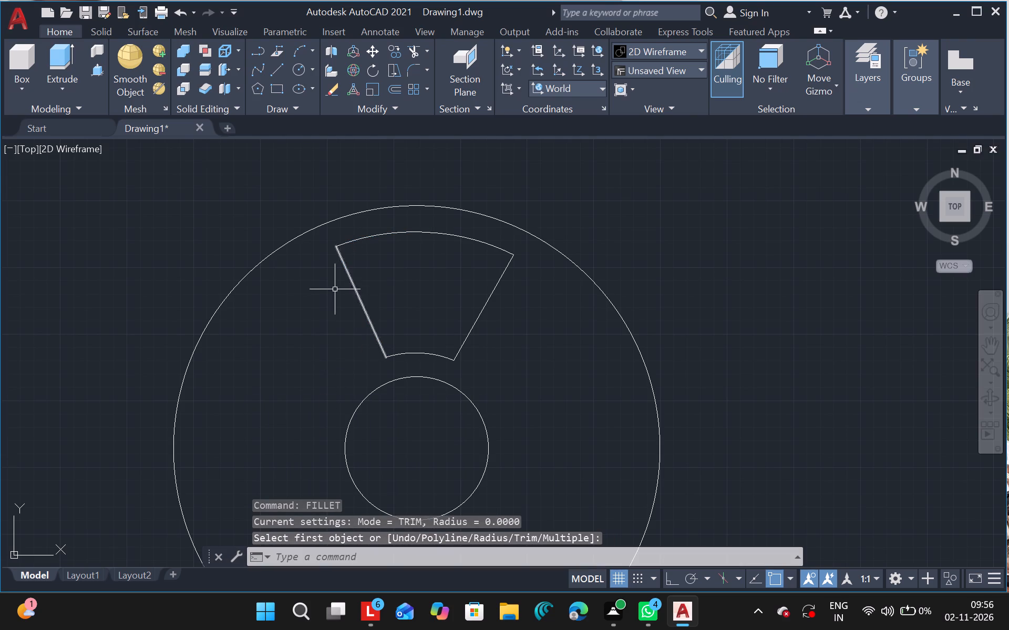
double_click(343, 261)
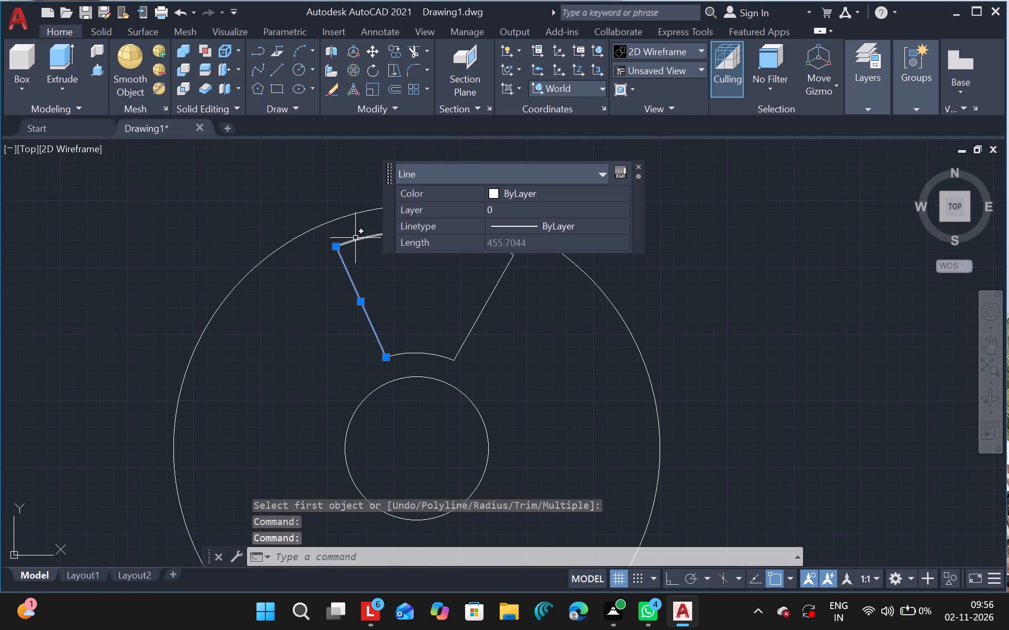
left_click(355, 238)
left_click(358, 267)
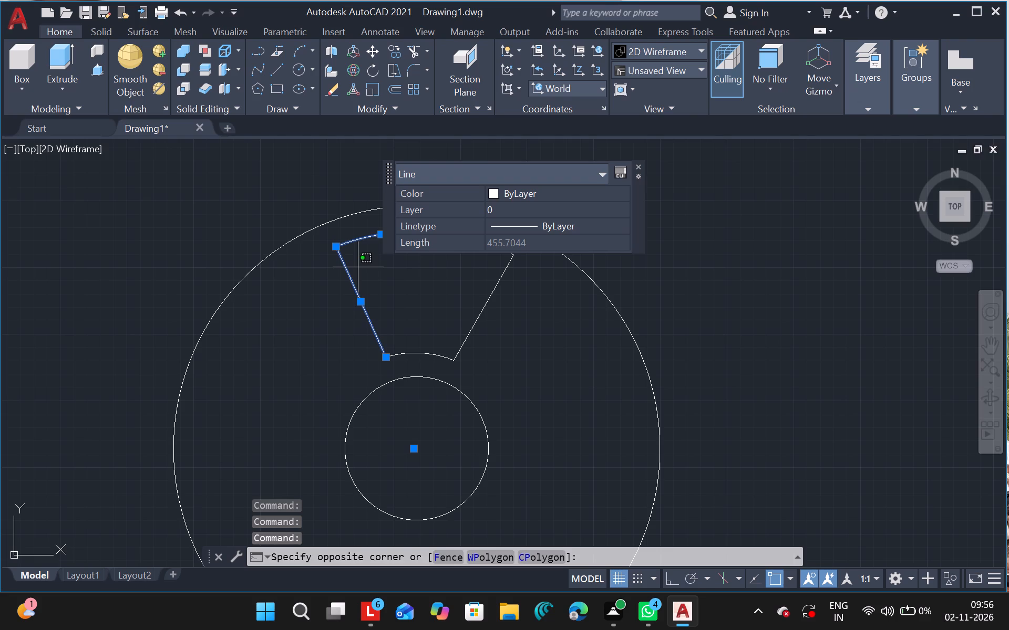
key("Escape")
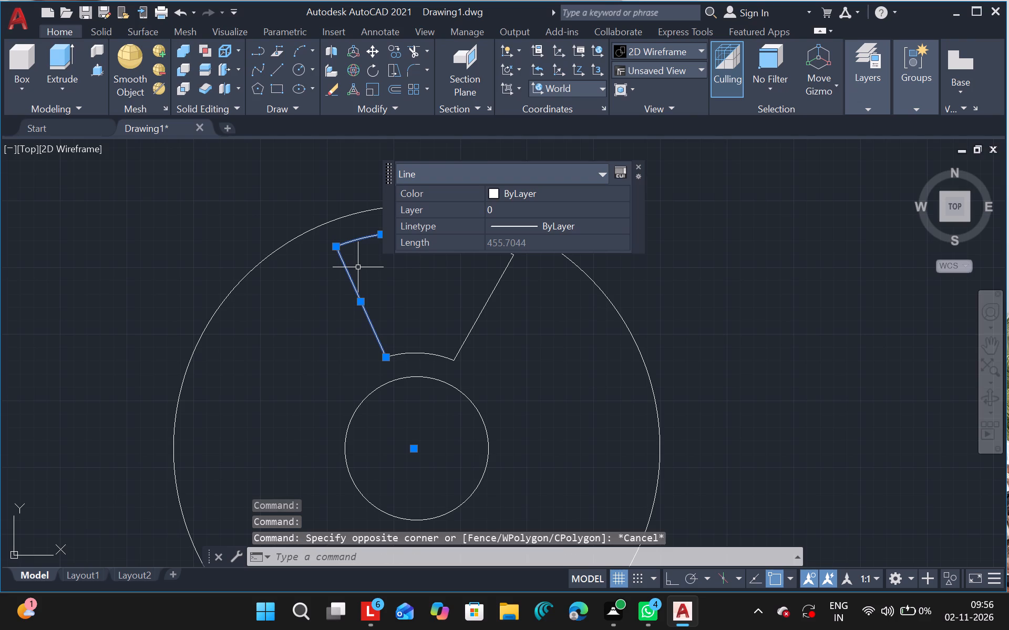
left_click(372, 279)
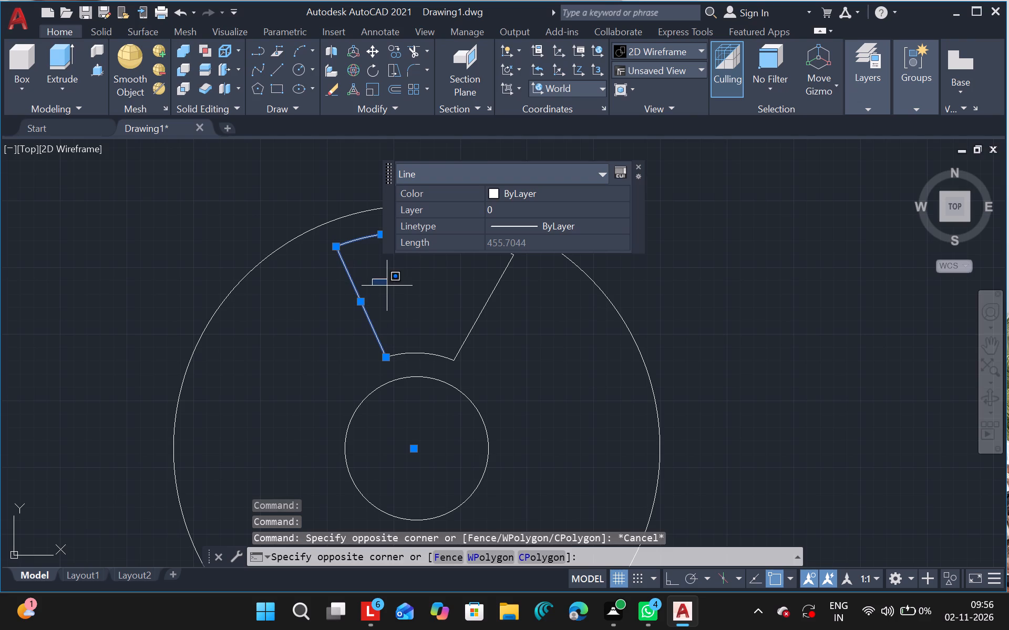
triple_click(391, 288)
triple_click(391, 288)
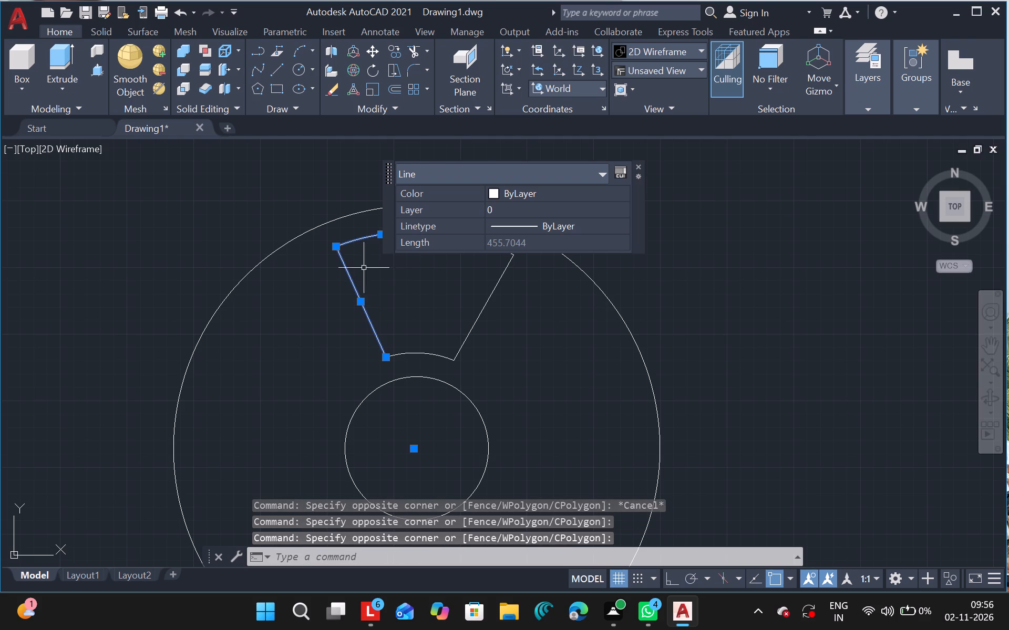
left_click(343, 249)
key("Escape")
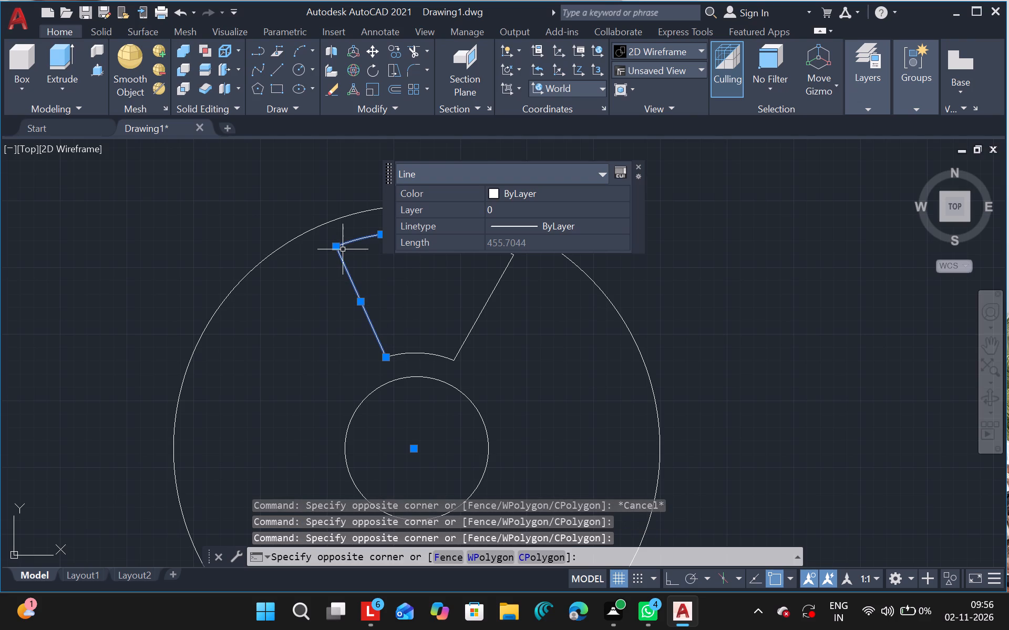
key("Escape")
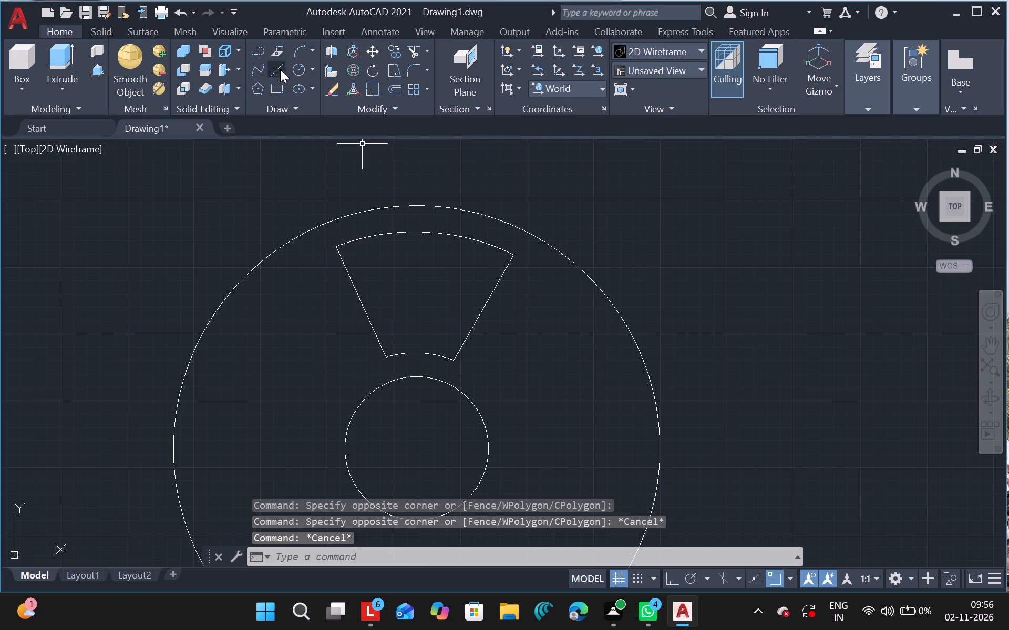
Draw two connected short line segments across the sector's upper-left corner, one crossing the slanted side and the other crossing the upper arc.
left_click(276, 72)
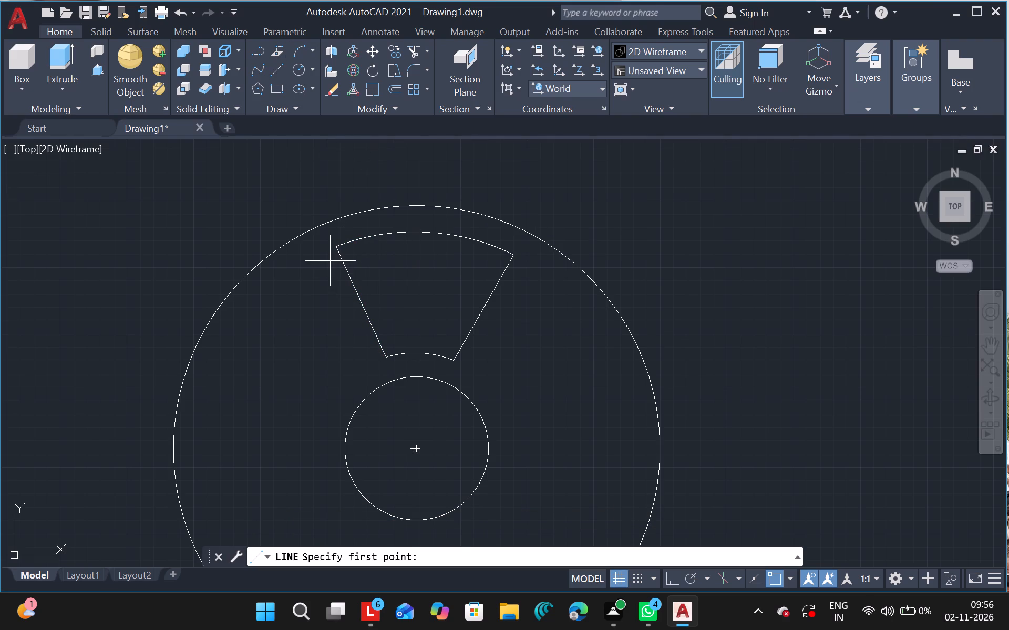
left_click_drag(330, 261, 368, 257)
left_click(368, 257)
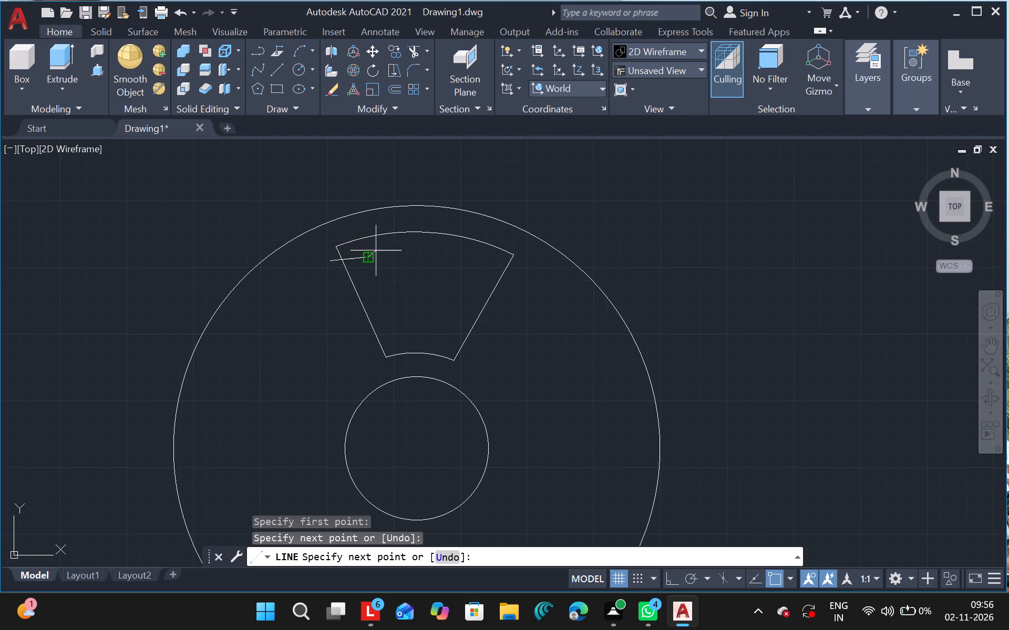
left_click(341, 230)
key("Escape")
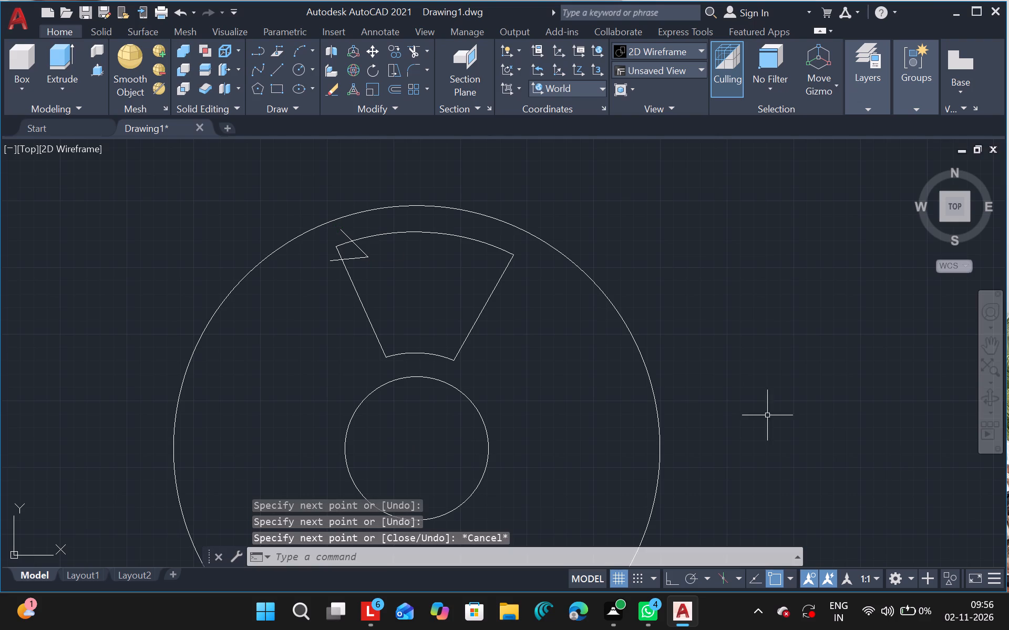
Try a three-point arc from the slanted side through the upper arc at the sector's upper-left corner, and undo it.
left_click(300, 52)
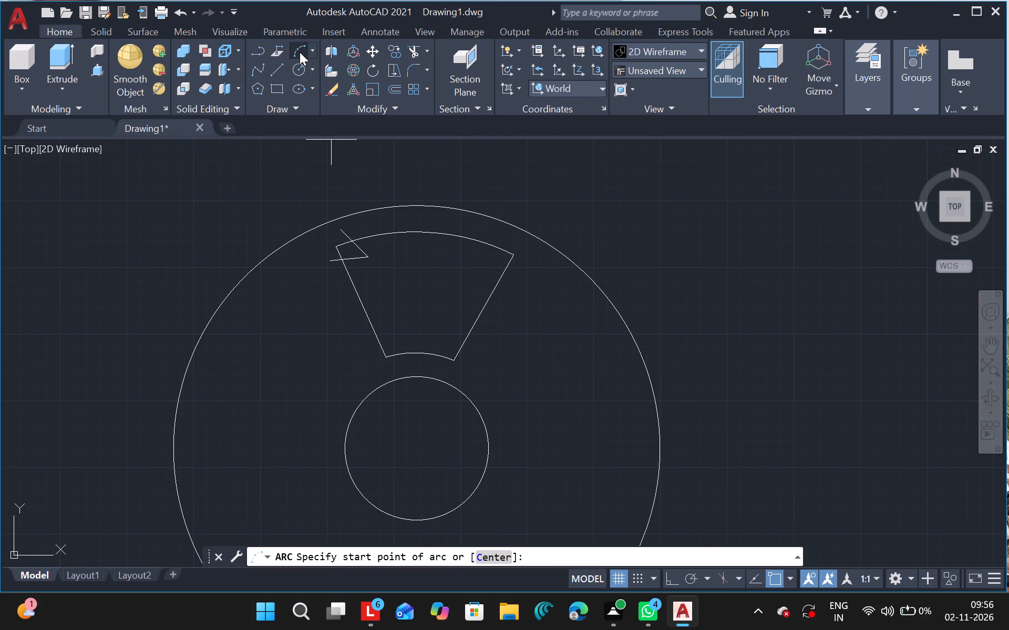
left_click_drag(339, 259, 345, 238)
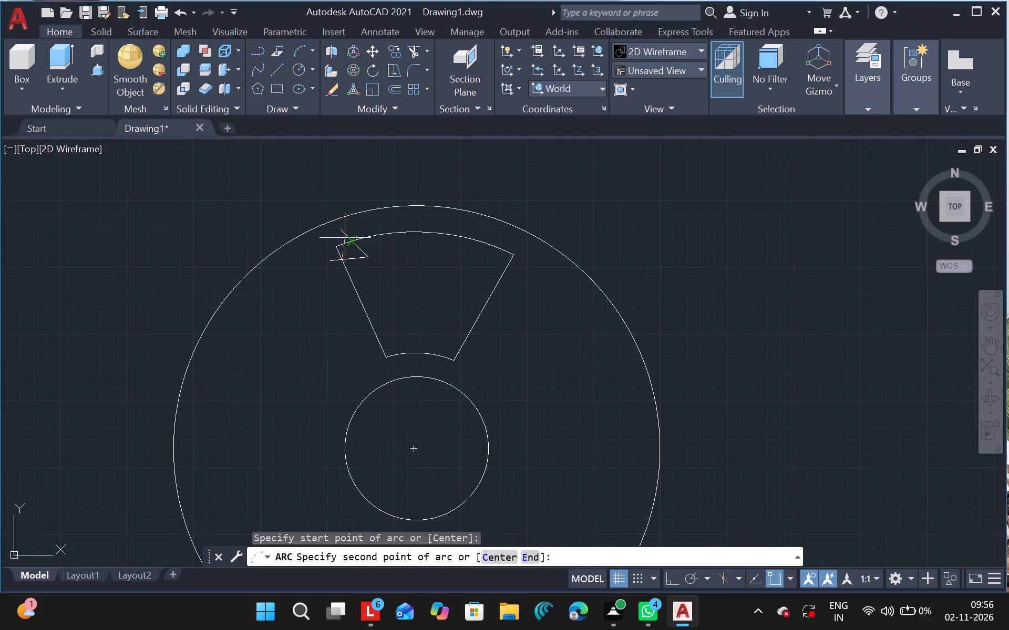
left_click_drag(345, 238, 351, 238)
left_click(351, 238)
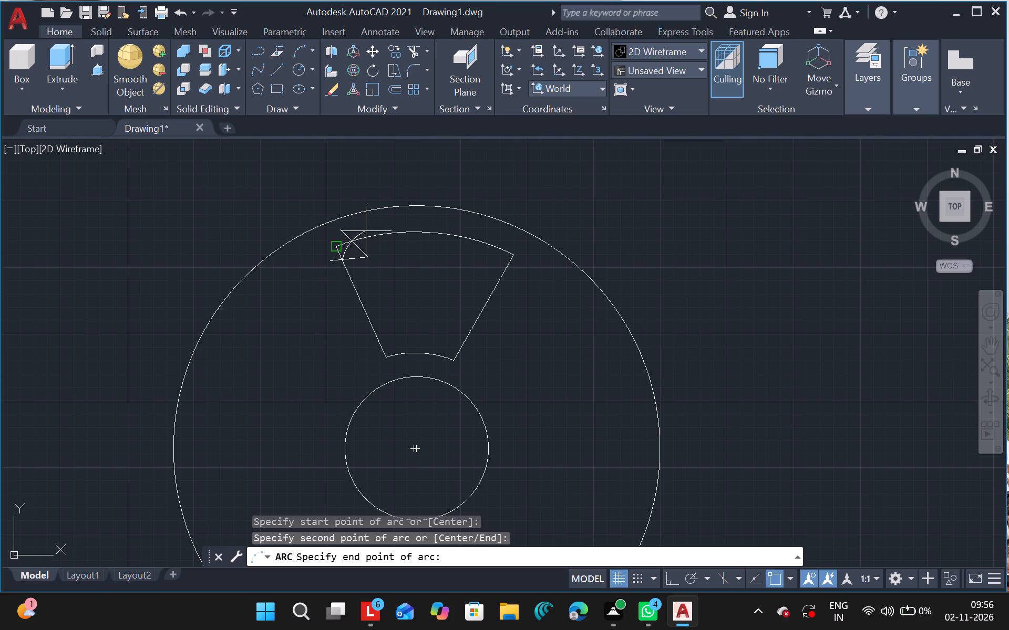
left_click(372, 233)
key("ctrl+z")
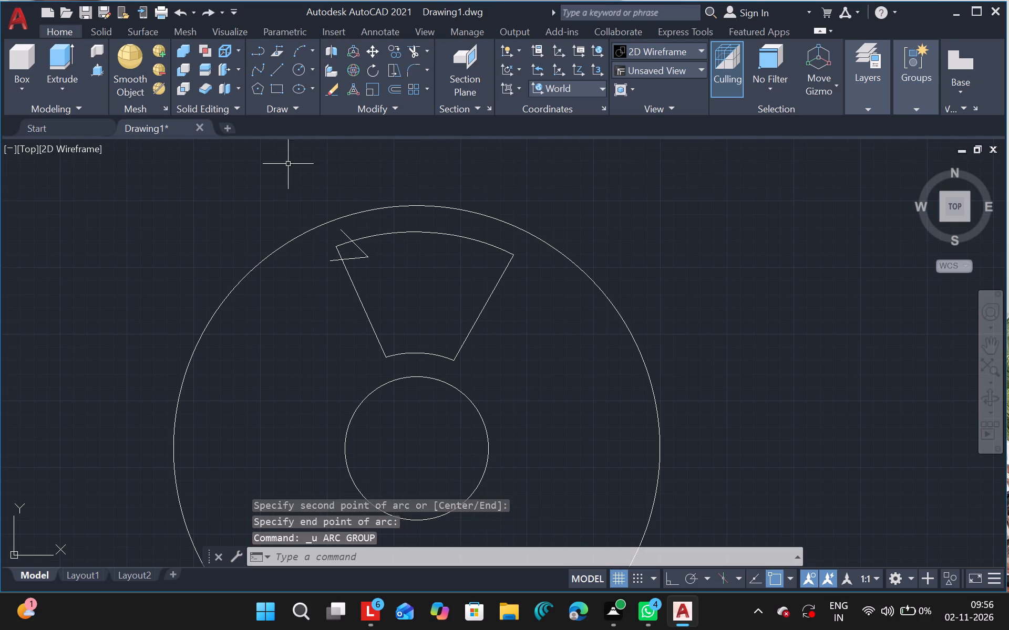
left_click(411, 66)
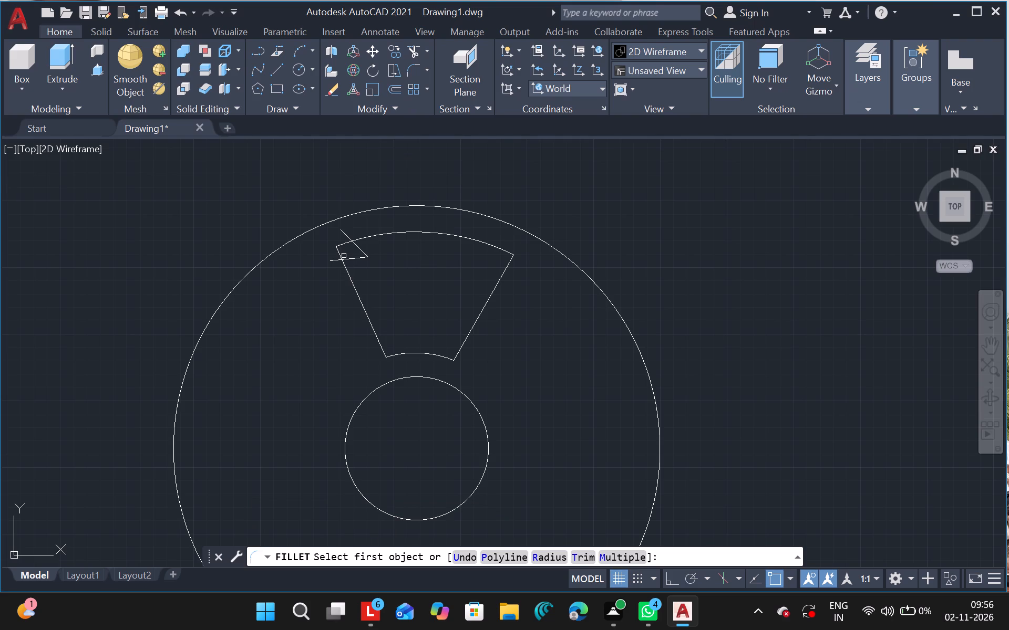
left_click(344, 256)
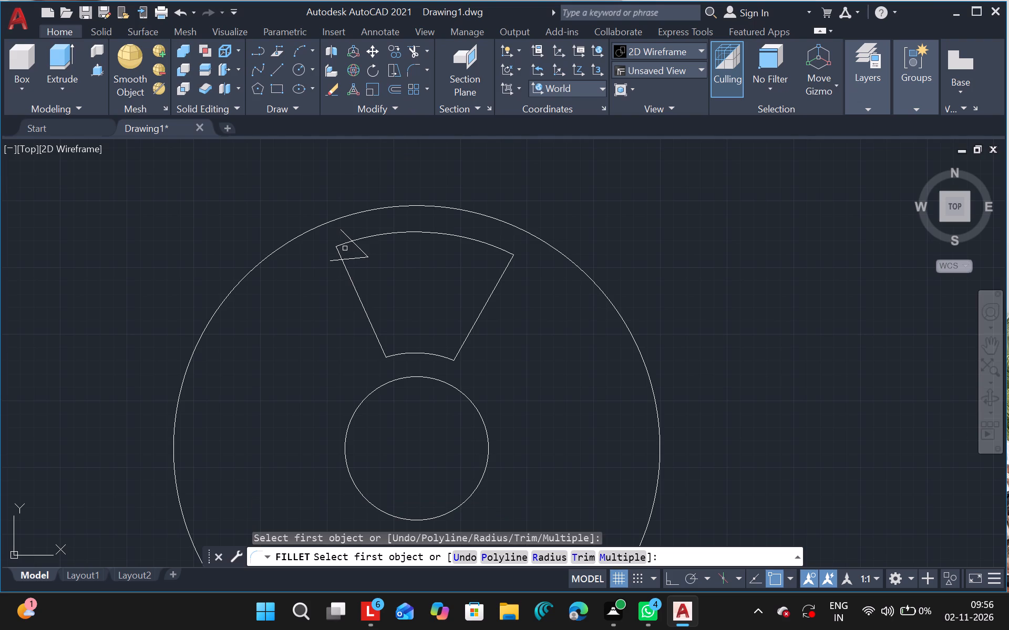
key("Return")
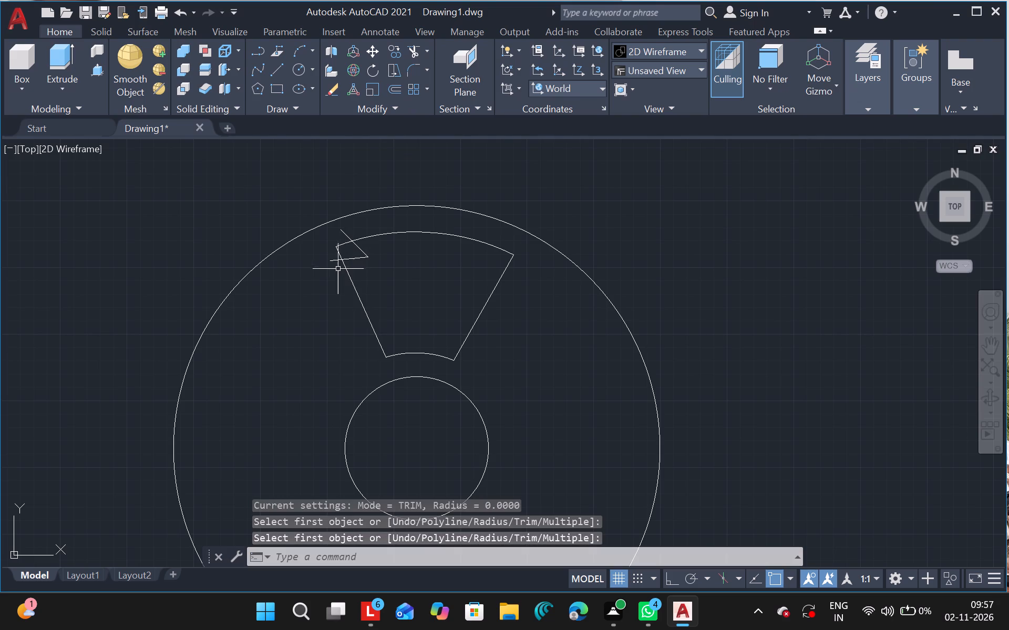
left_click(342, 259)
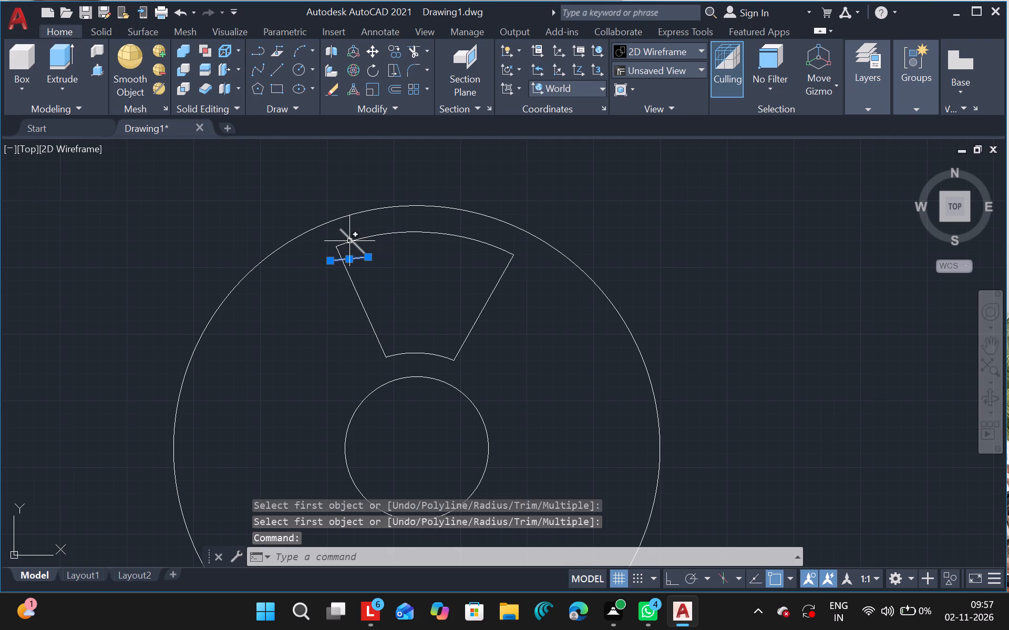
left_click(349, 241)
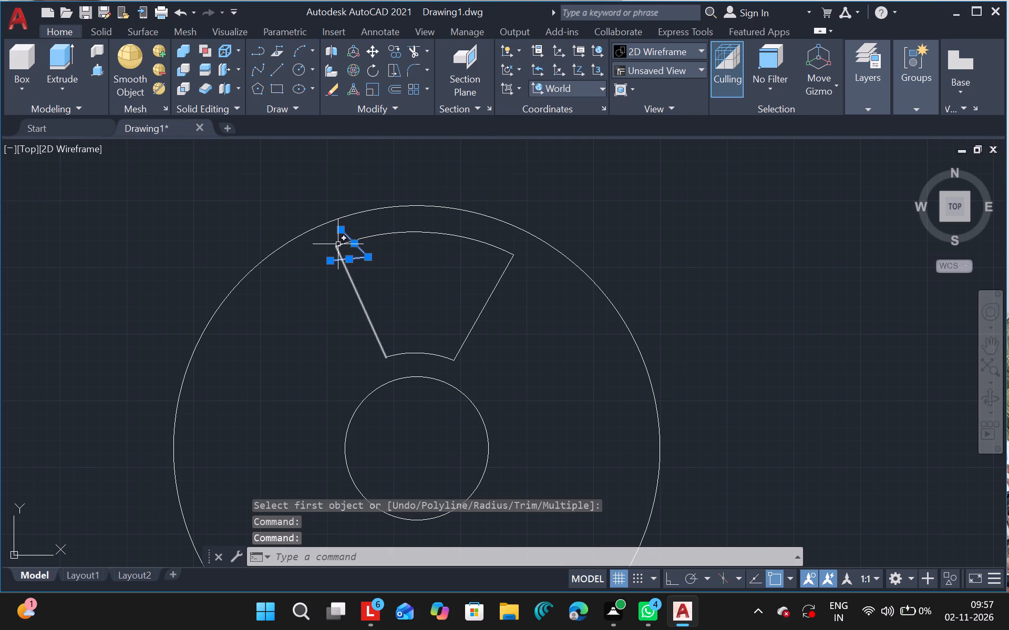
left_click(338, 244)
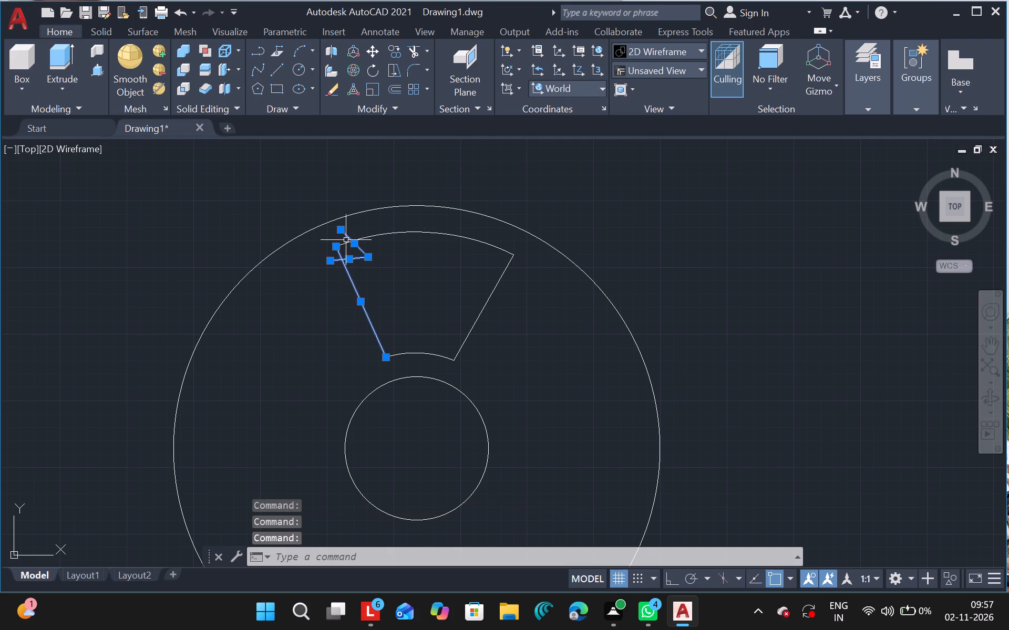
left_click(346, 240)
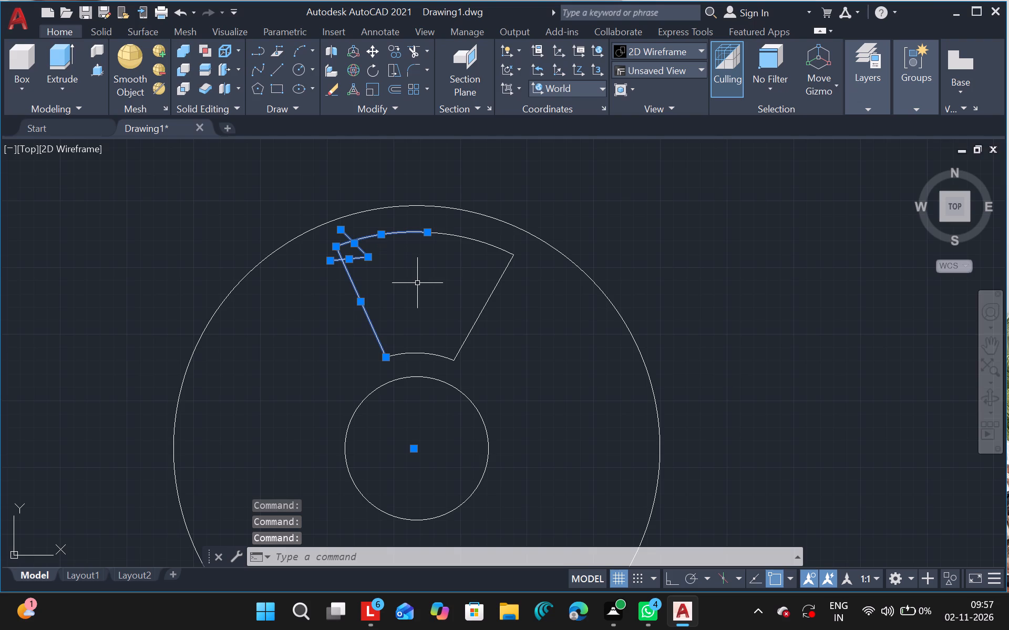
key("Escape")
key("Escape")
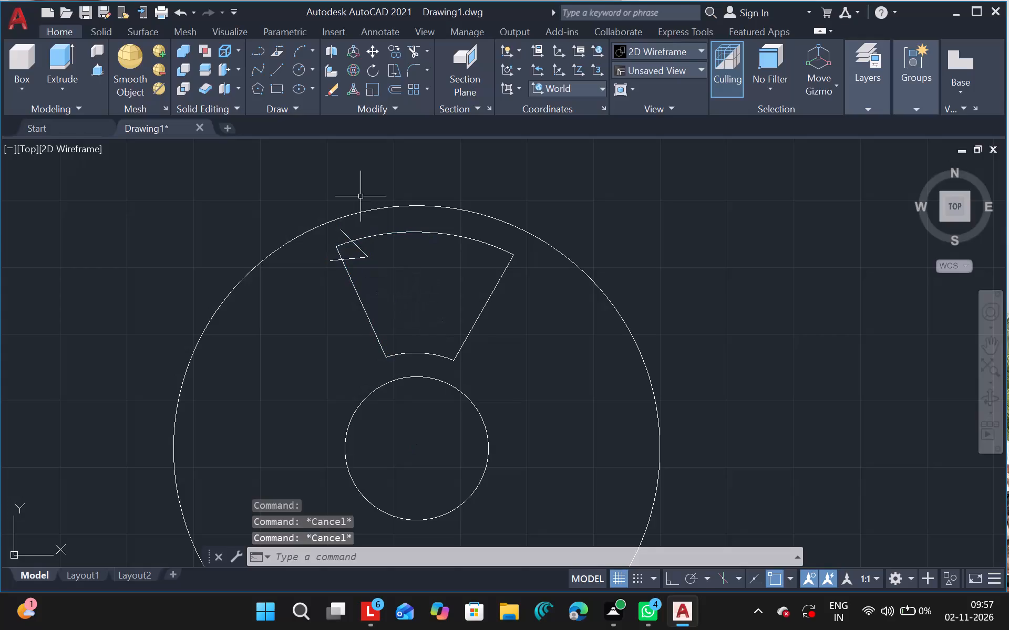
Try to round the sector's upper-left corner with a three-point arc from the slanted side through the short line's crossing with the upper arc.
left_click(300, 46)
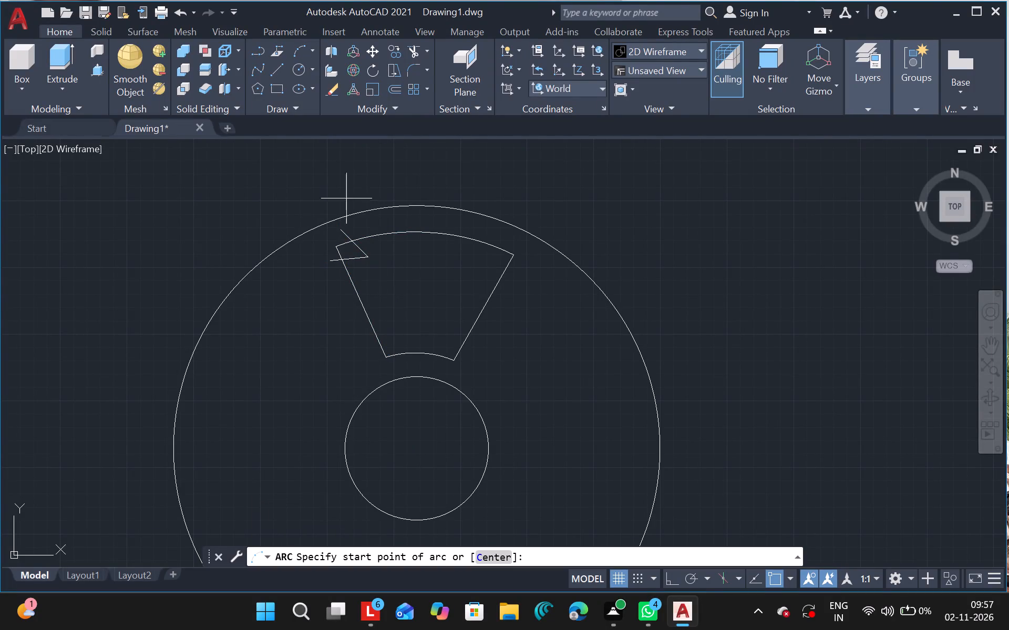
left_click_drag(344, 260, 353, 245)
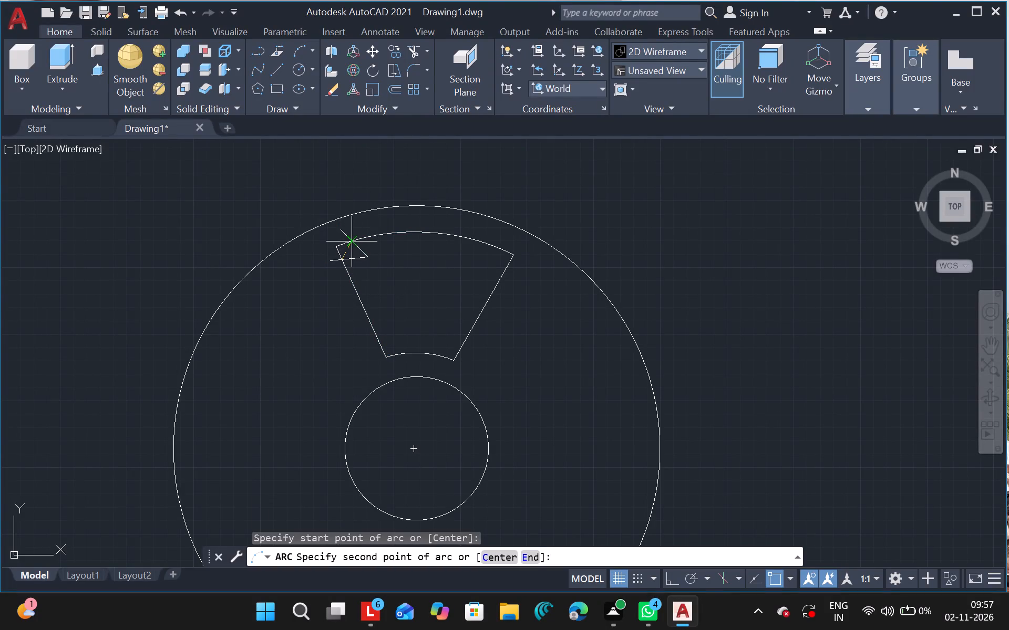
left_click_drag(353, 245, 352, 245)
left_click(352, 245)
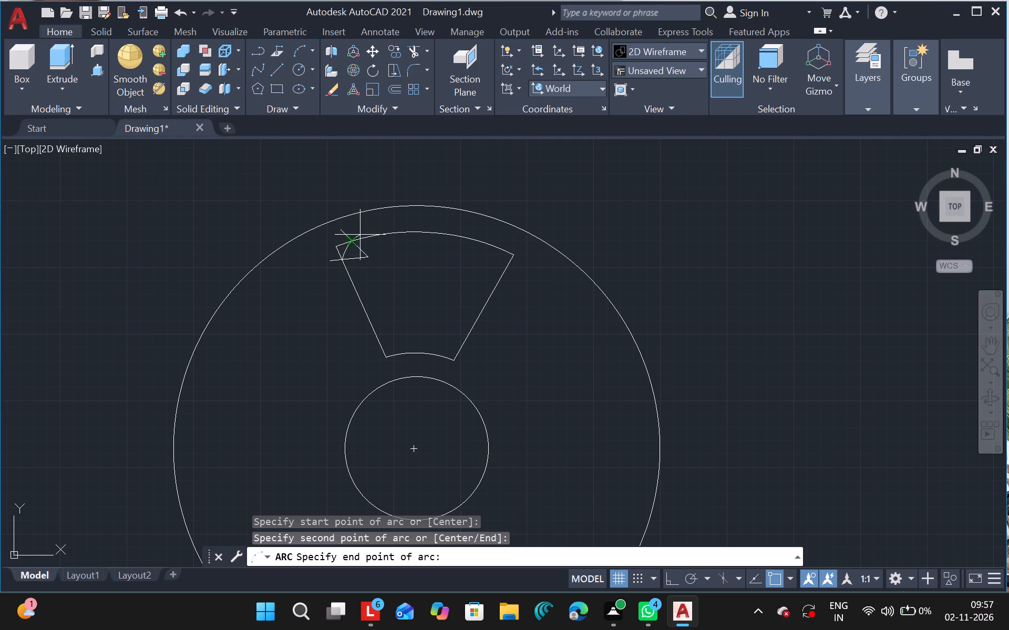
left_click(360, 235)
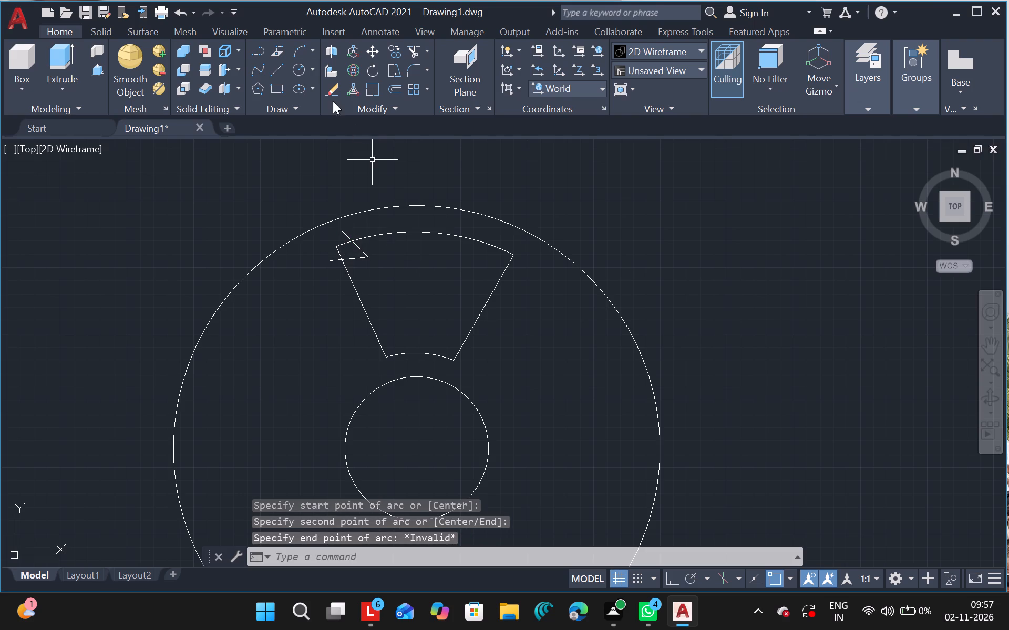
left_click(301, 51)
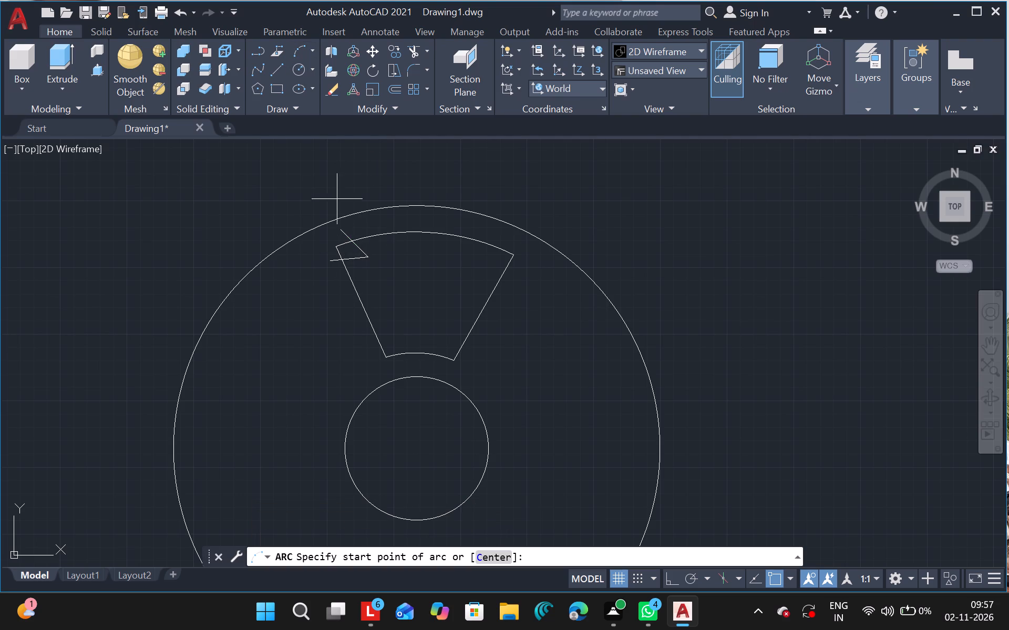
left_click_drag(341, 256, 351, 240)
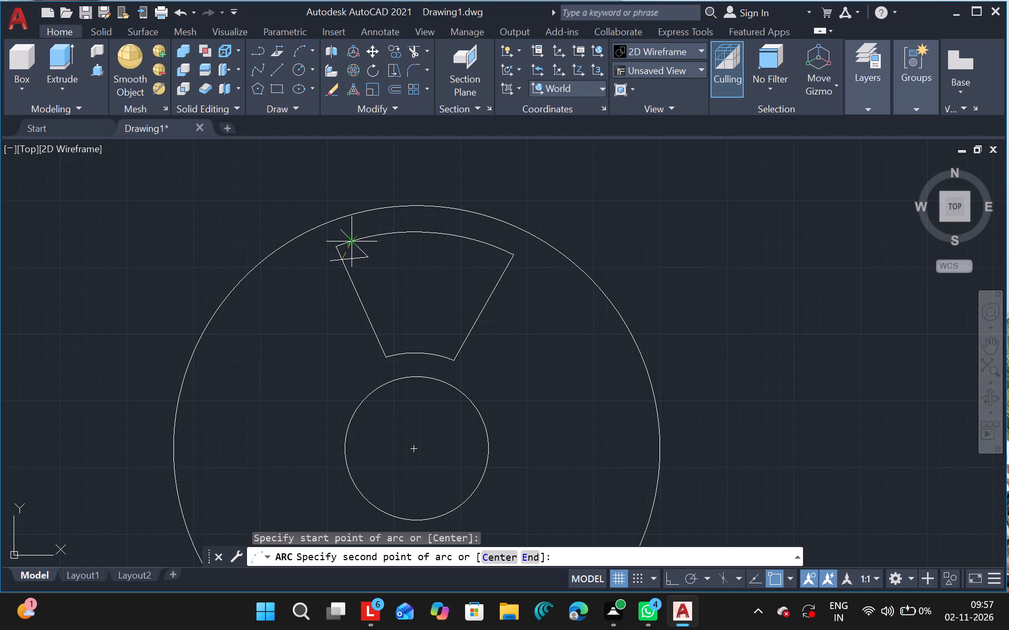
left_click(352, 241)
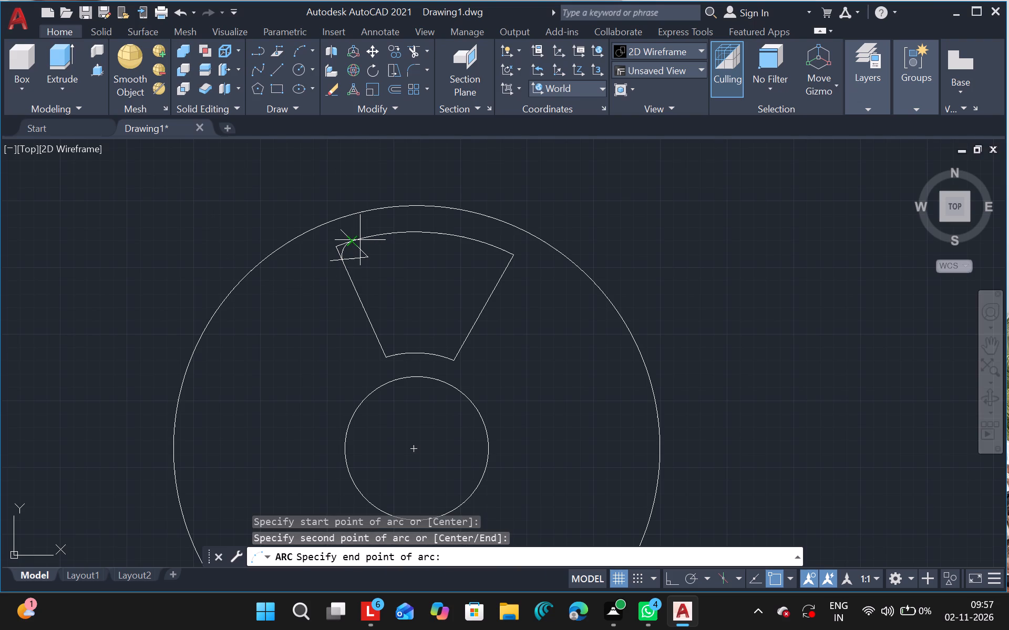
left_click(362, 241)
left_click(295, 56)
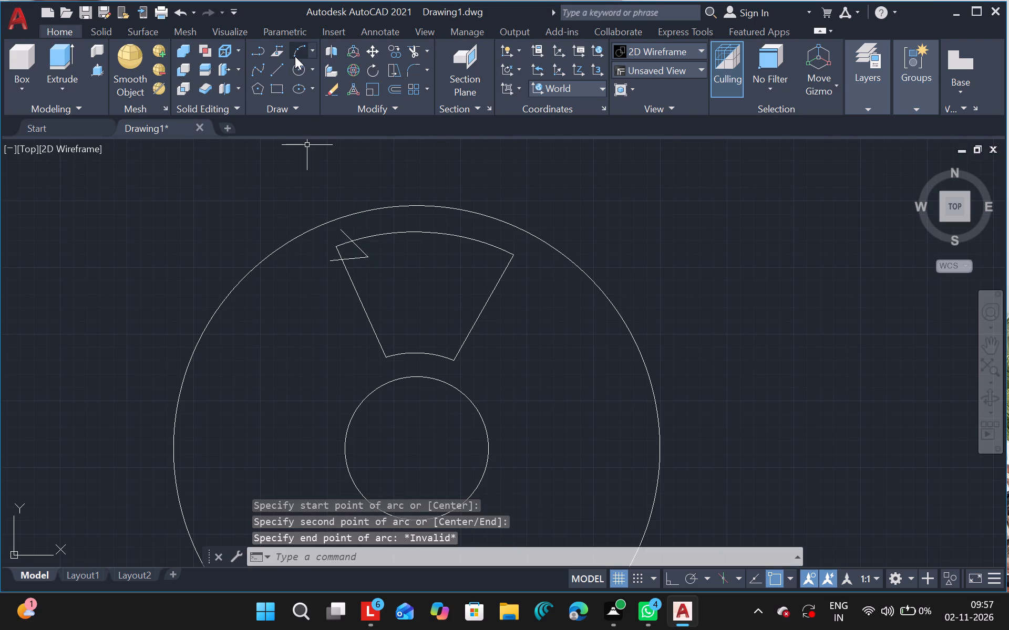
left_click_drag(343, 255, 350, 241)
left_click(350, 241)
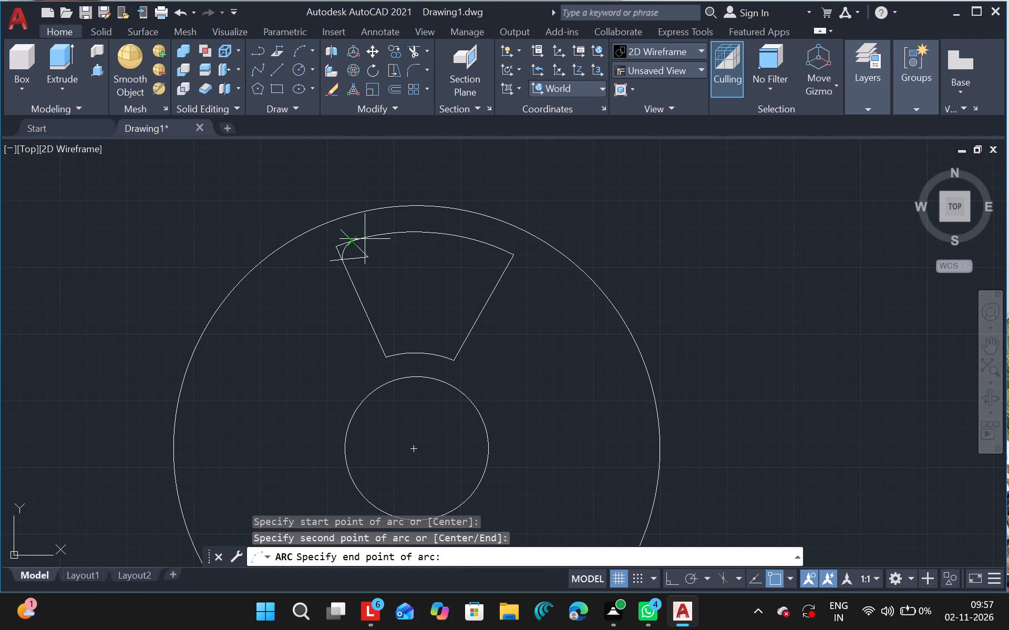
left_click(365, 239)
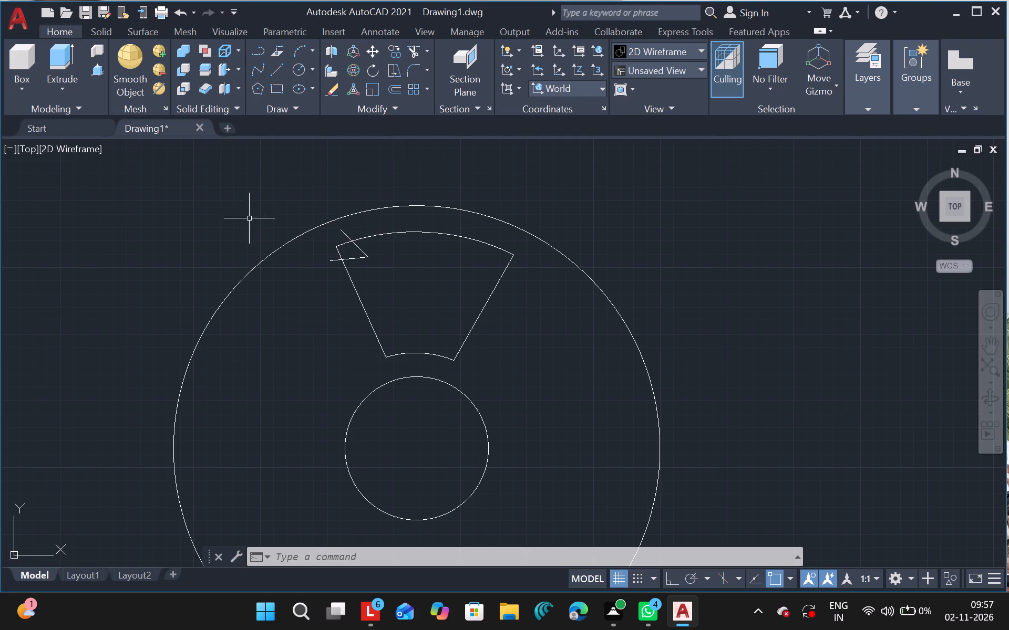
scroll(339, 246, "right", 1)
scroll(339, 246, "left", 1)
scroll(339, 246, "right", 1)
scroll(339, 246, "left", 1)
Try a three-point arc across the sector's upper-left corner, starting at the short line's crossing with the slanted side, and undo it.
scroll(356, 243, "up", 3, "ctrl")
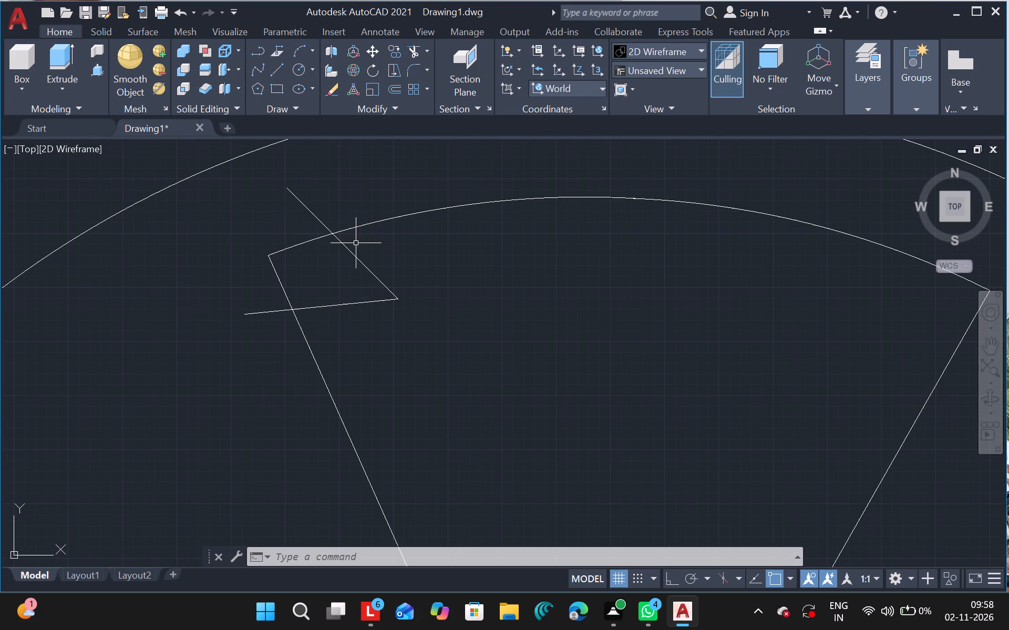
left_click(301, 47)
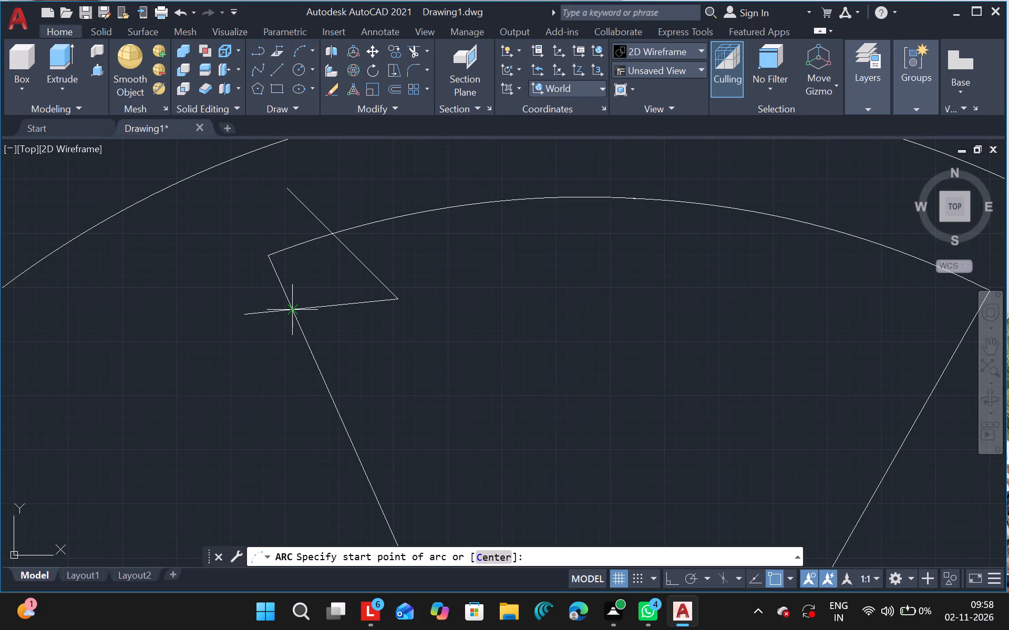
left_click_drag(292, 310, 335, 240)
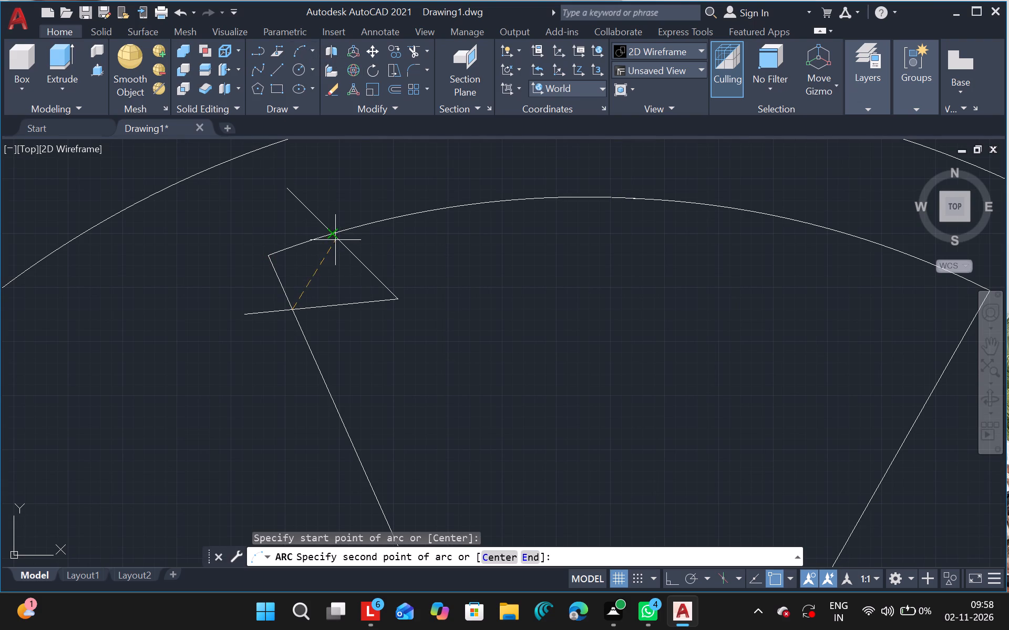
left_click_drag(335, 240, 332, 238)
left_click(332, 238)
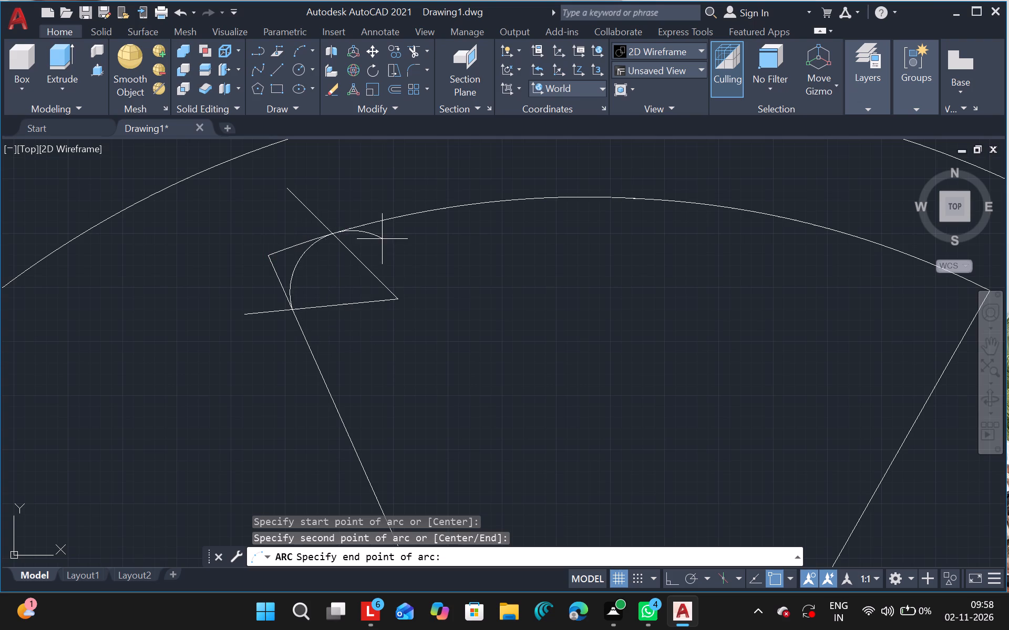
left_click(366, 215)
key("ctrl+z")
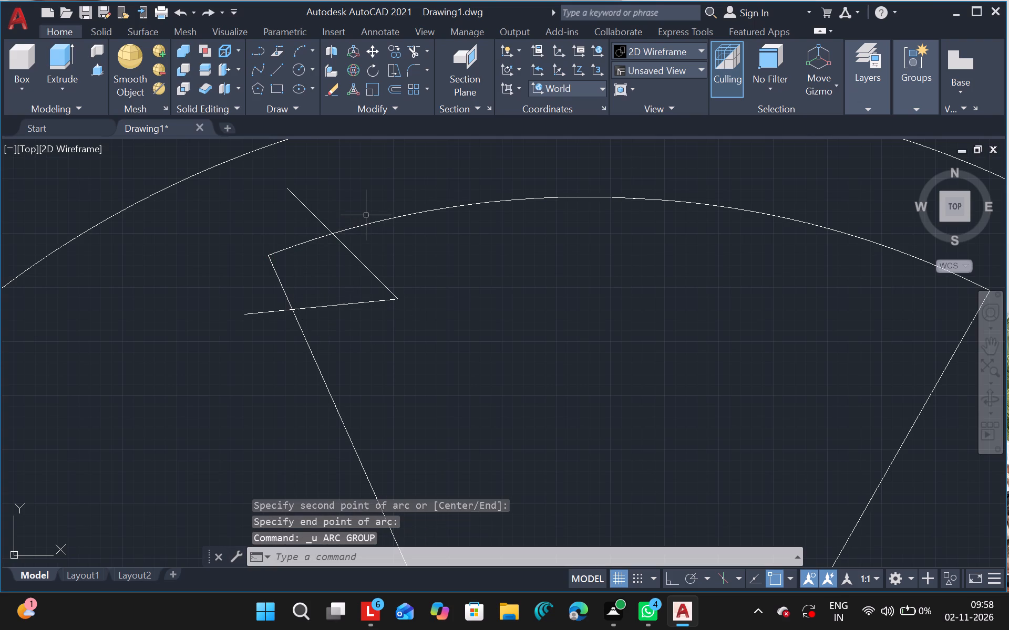
Draw a three-point arc at the sector's upper-left corner from the slanted-side crossing through the upper-arc crossing, ending just outside the upper arc.
left_click(292, 39)
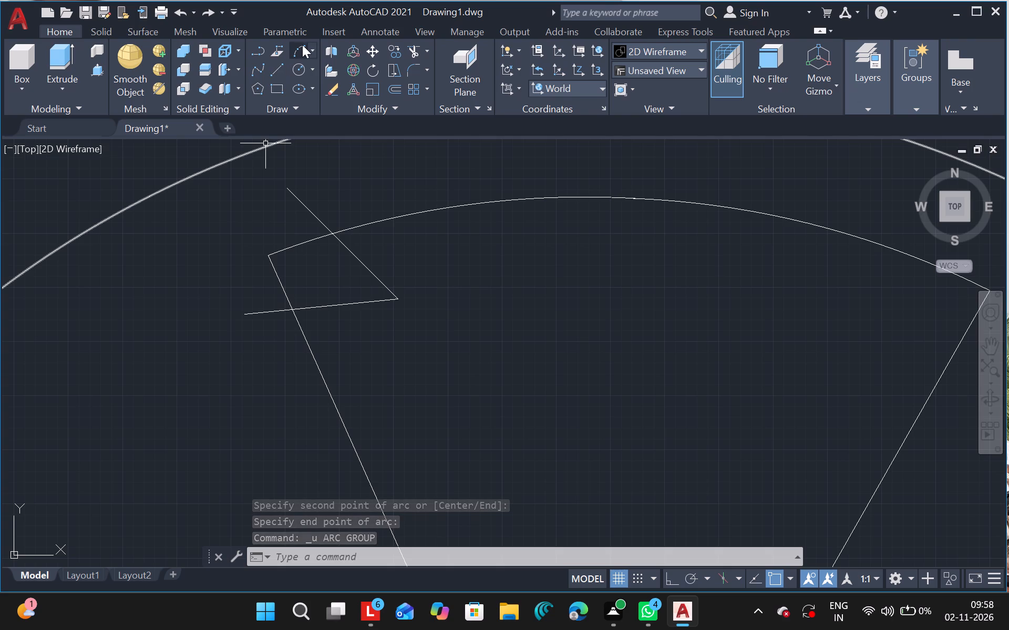
left_click(303, 45)
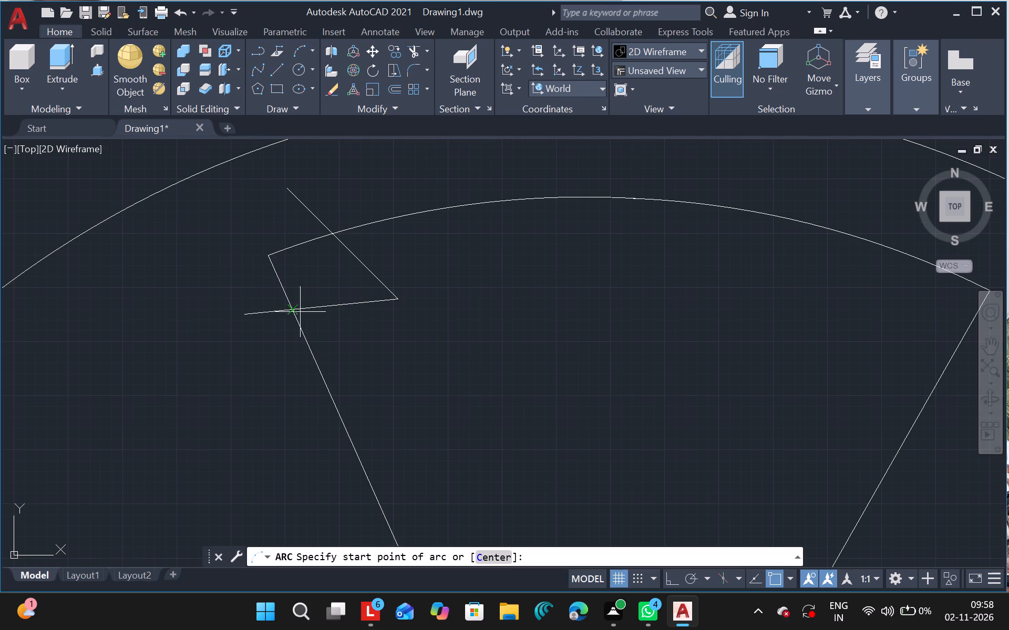
left_click_drag(291, 310, 328, 242)
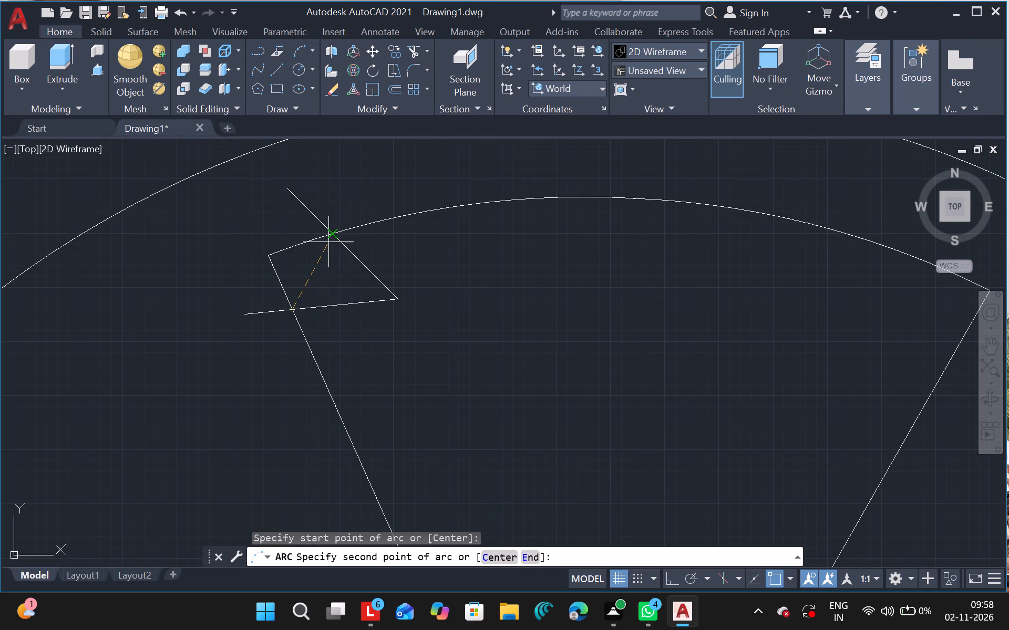
left_click_drag(328, 242, 330, 234)
left_click(330, 234)
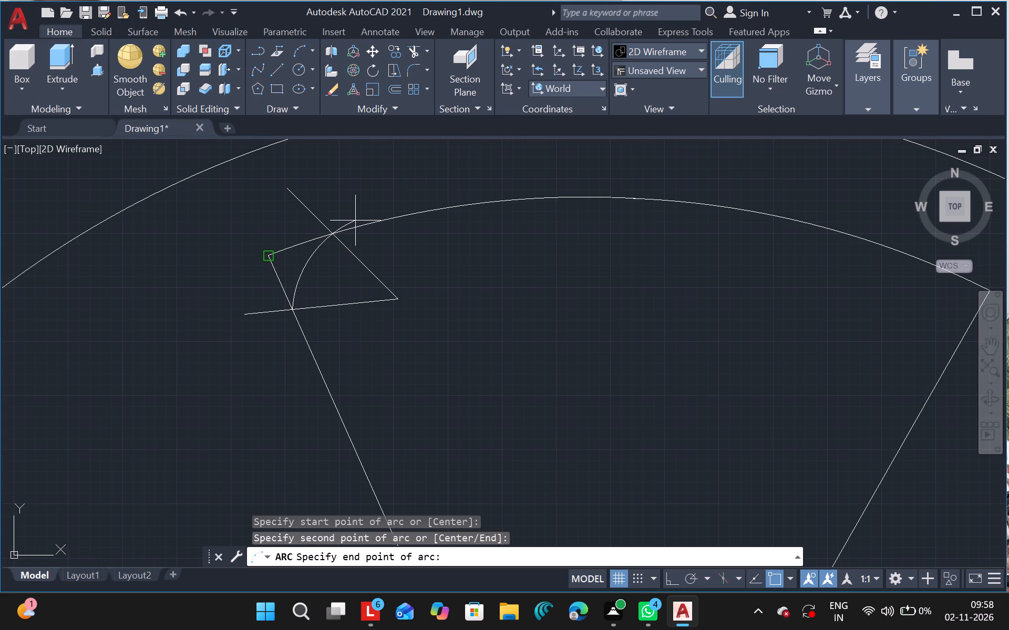
left_click(356, 216)
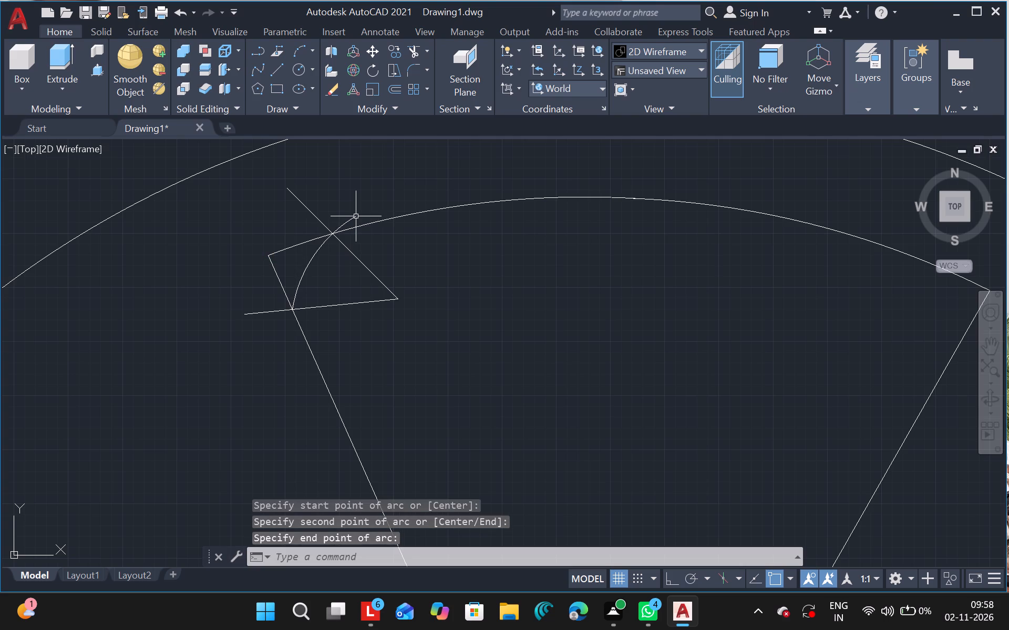
key("Escape")
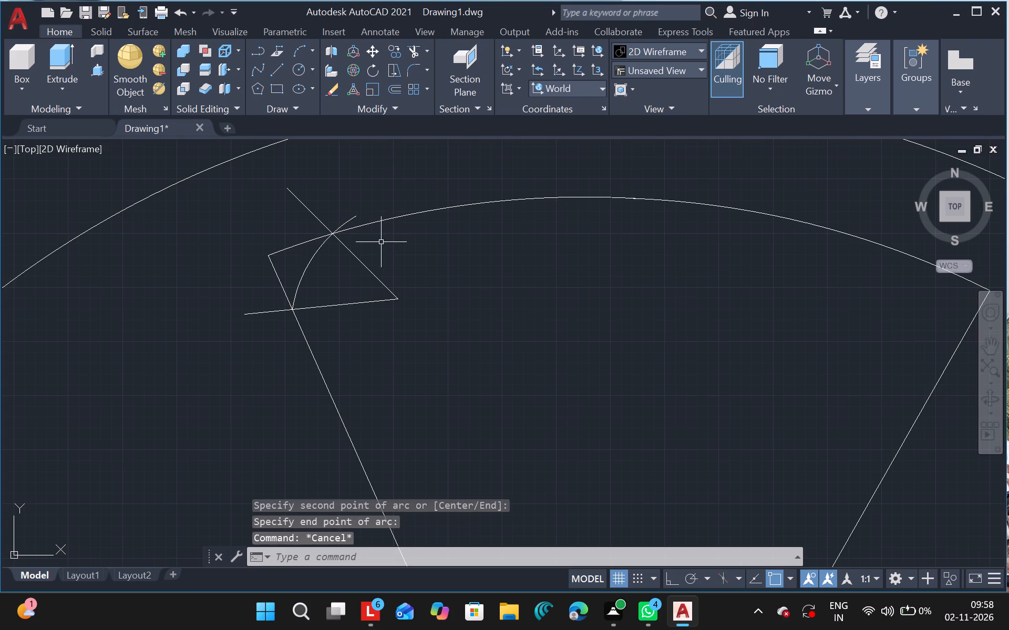
Draw two separate short lines near the sector's upper-right corner, one crossing the upper arc and the other crossing the slanted side.
scroll(565, 267, "down", 2, "ctrl")
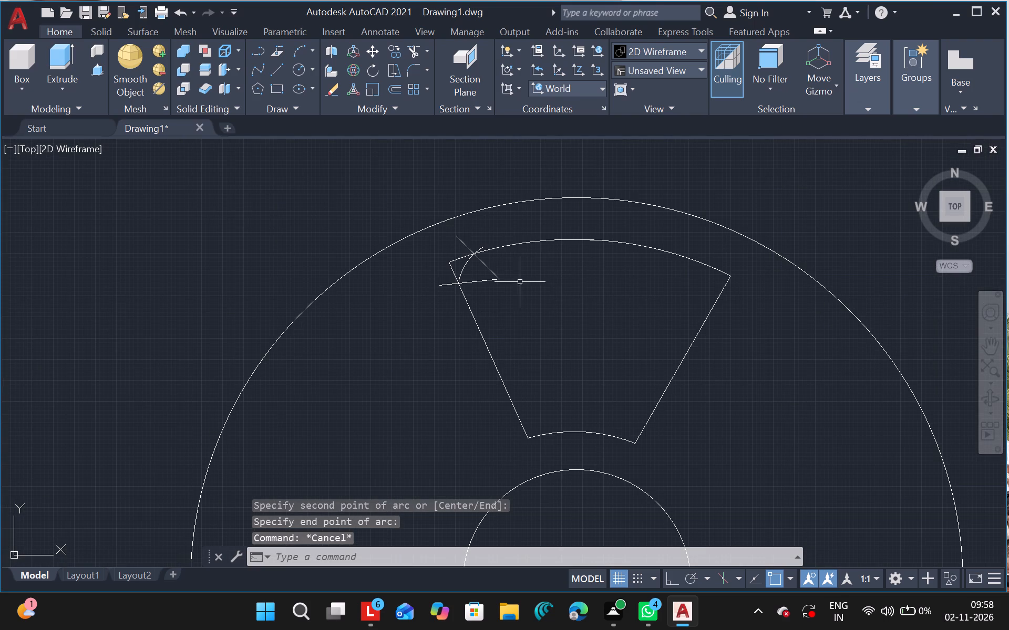
left_click(271, 70)
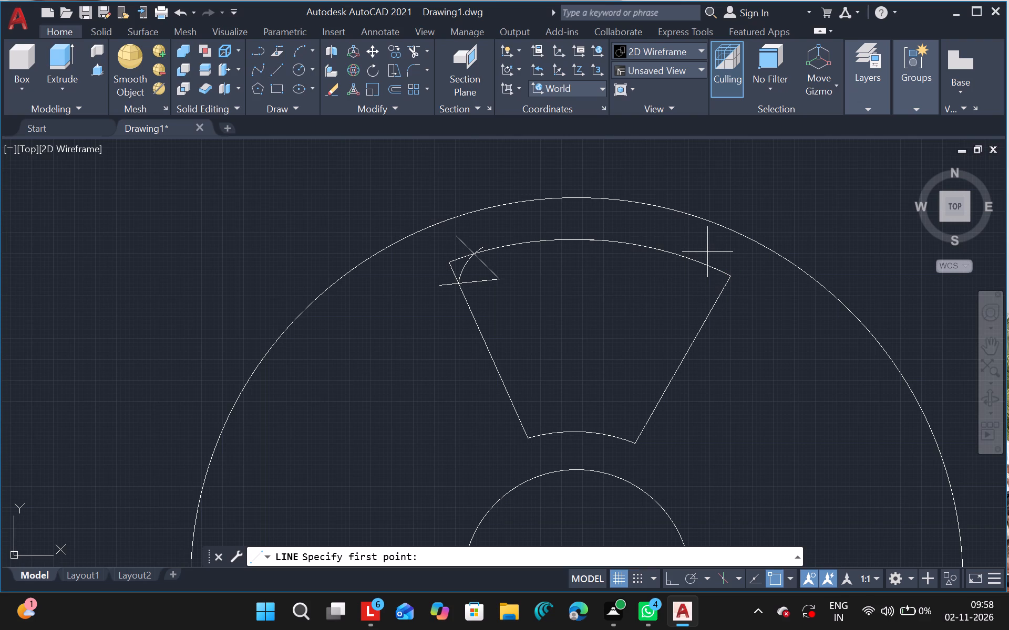
left_click_drag(709, 247, 707, 252)
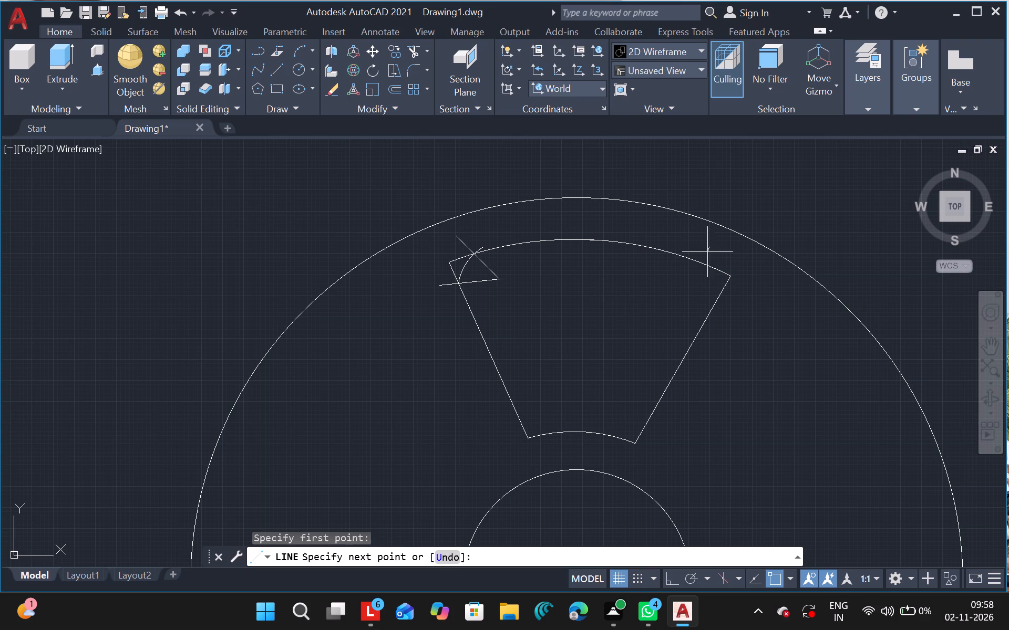
left_click_drag(707, 252, 698, 282)
left_click(698, 282)
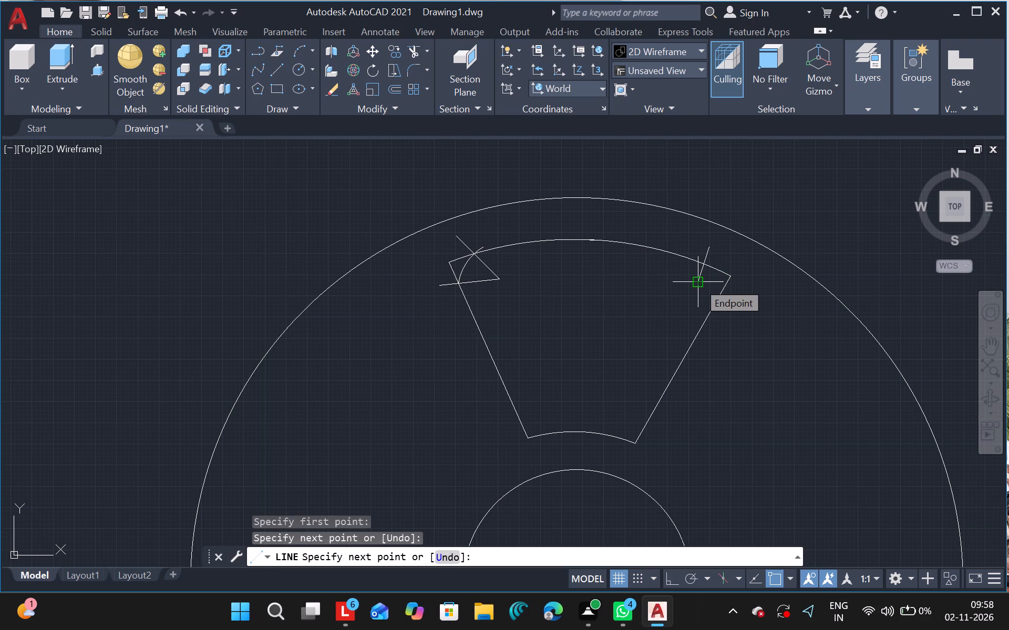
key("Escape")
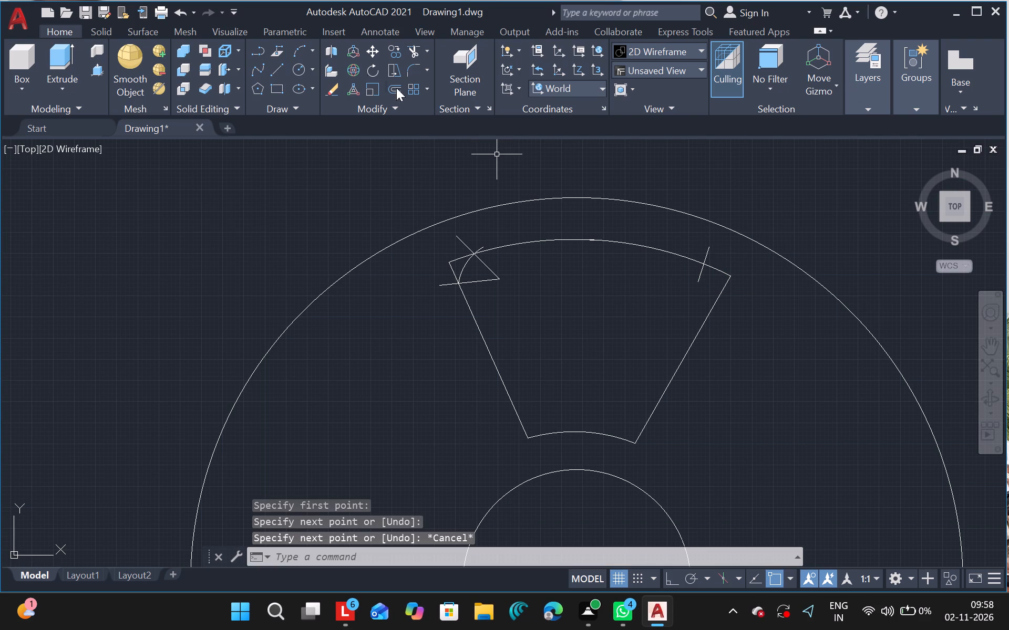
left_click(274, 75)
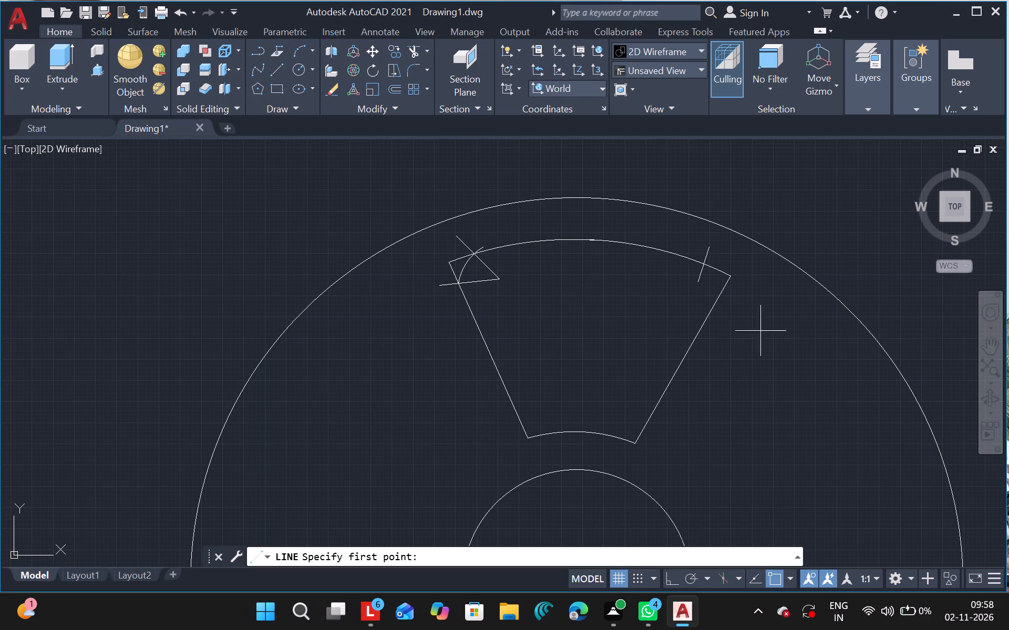
left_click_drag(701, 291, 743, 297)
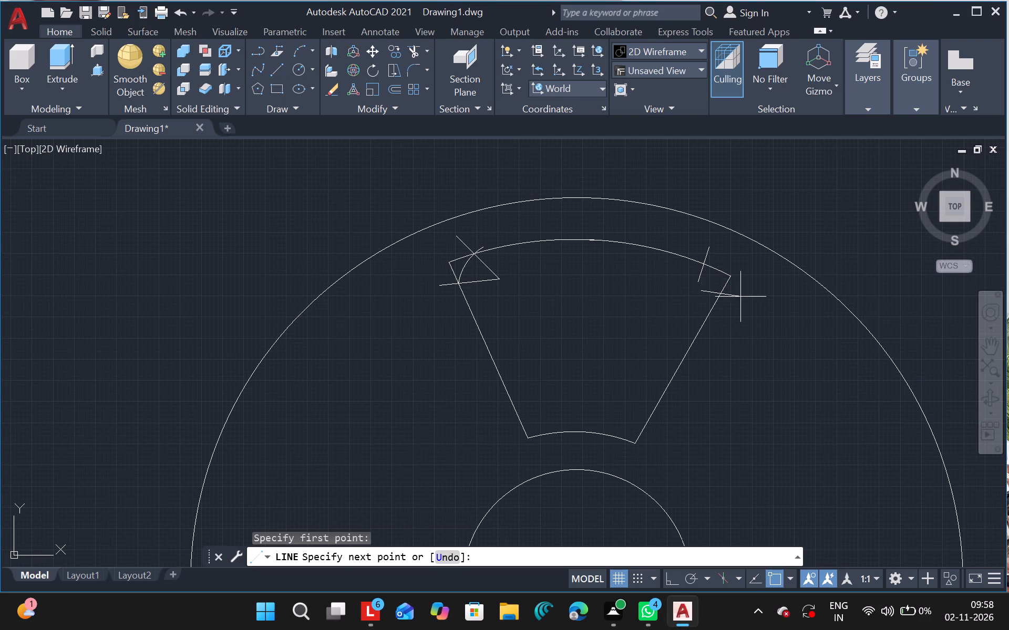
left_click_drag(743, 297, 747, 297)
left_click(747, 297)
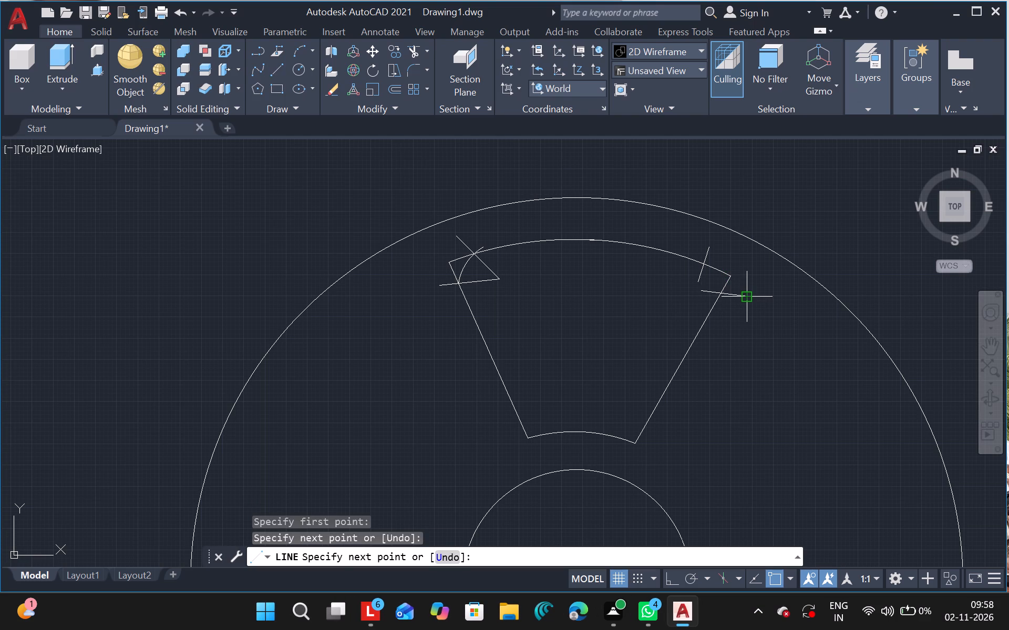
key("Escape")
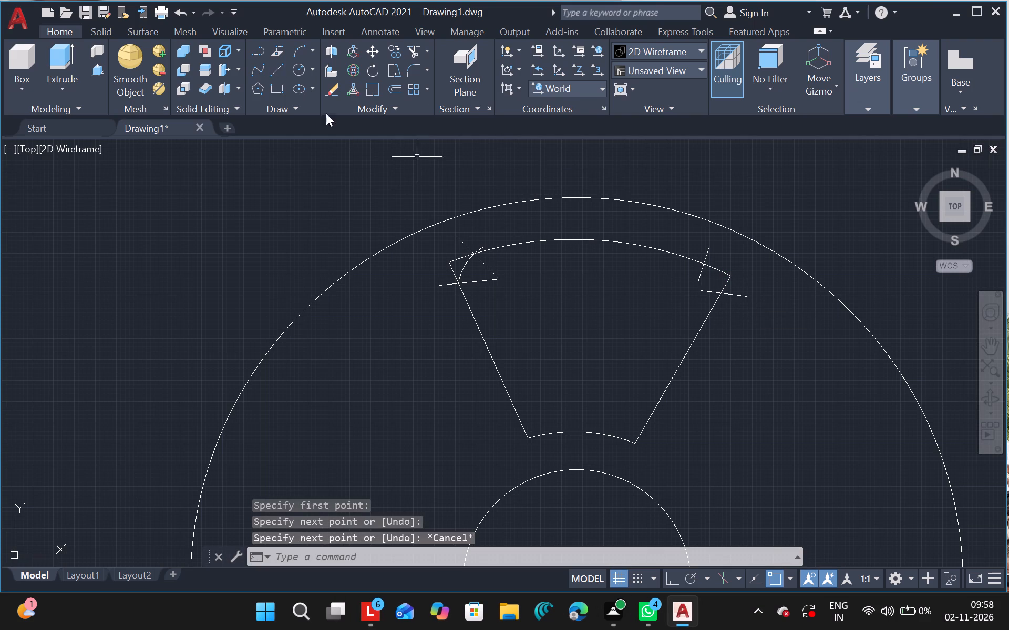
Draw a three-point arc at the sector's upper-right corner from the slanted-side crossing through the upper-arc crossing, ending just outside the upper arc.
left_click(299, 47)
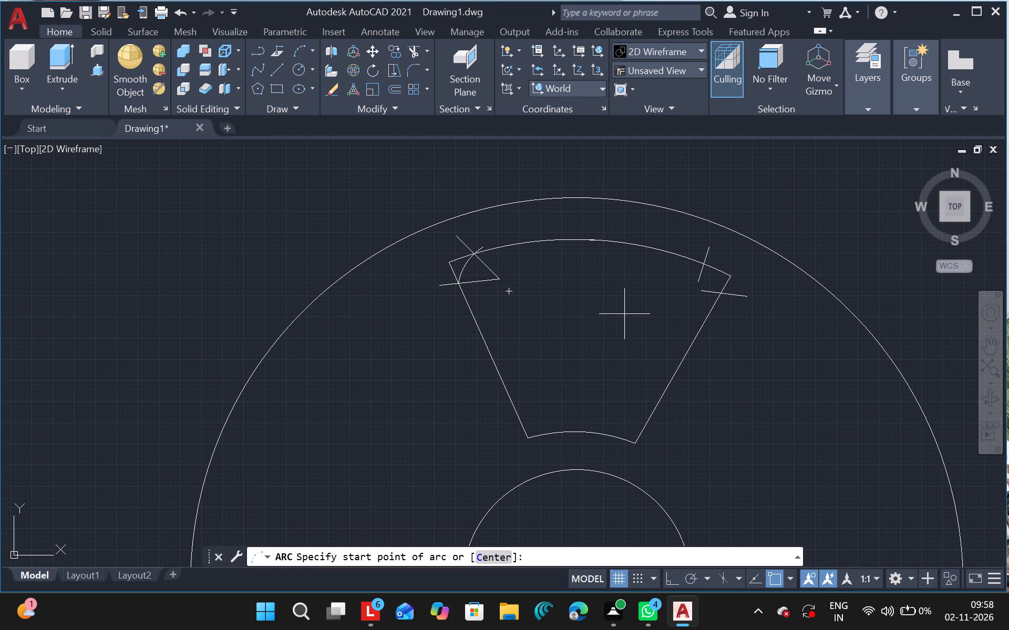
left_click_drag(720, 296, 718, 291)
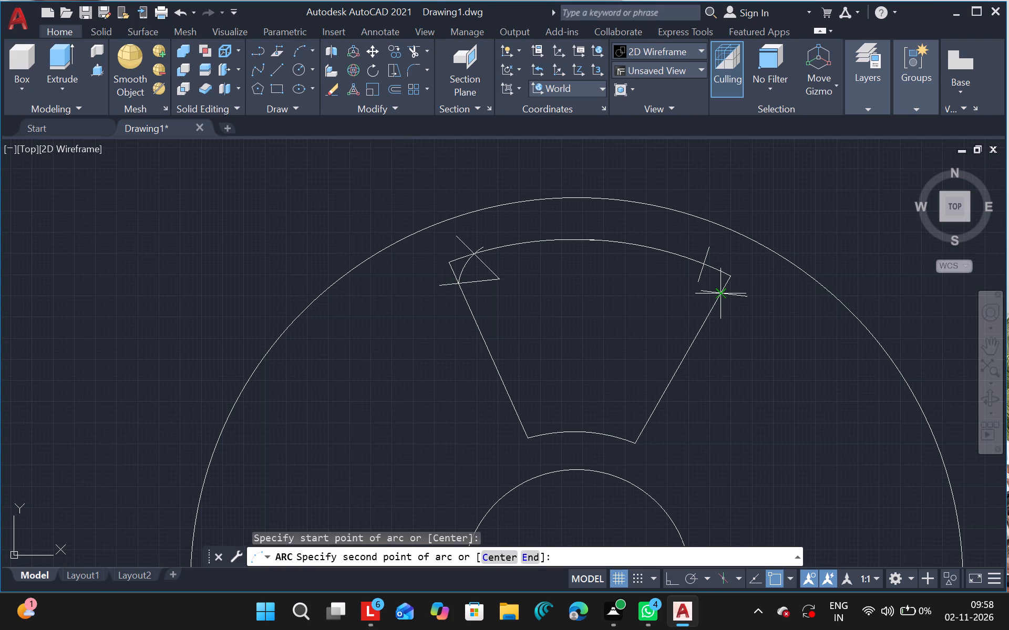
left_click_drag(718, 291, 704, 262)
left_click(704, 262)
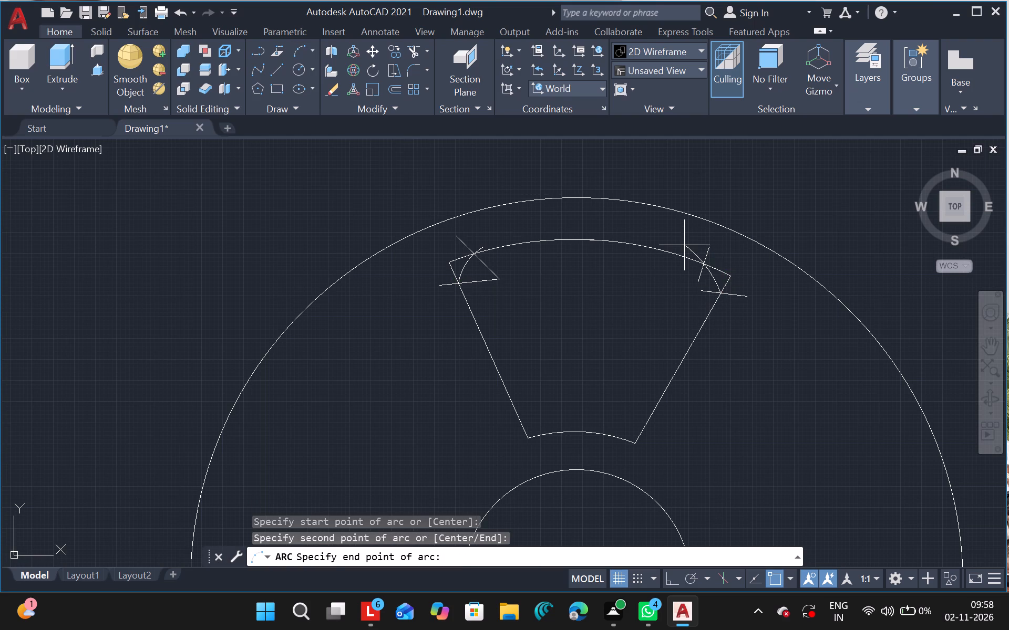
left_click(684, 245)
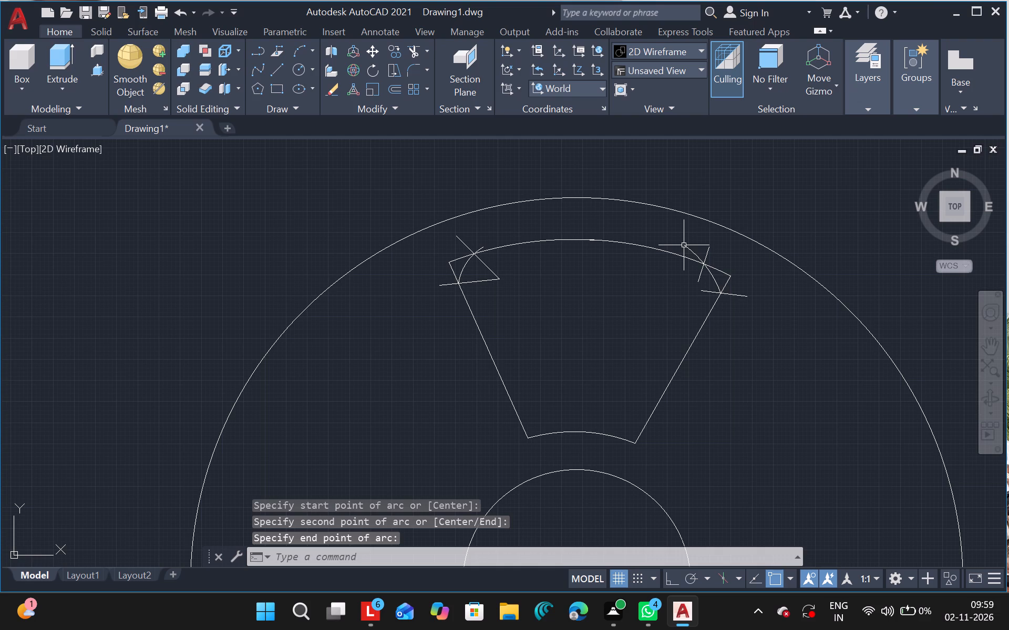
key("Escape")
Trim away the two short construction lines at the sector's upper-left corner.
type("tr")
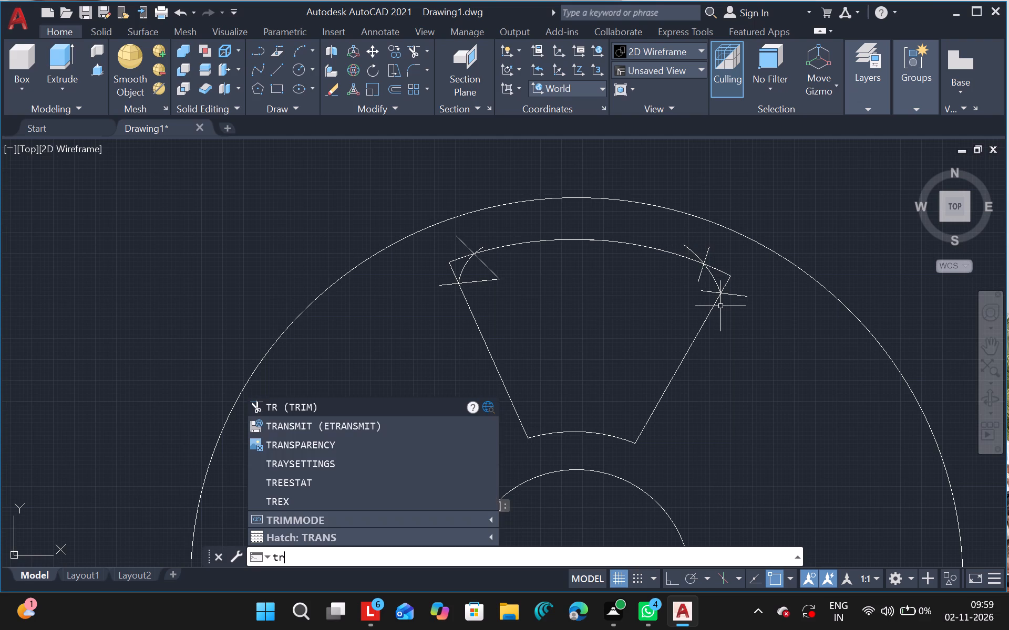
left_click(357, 408)
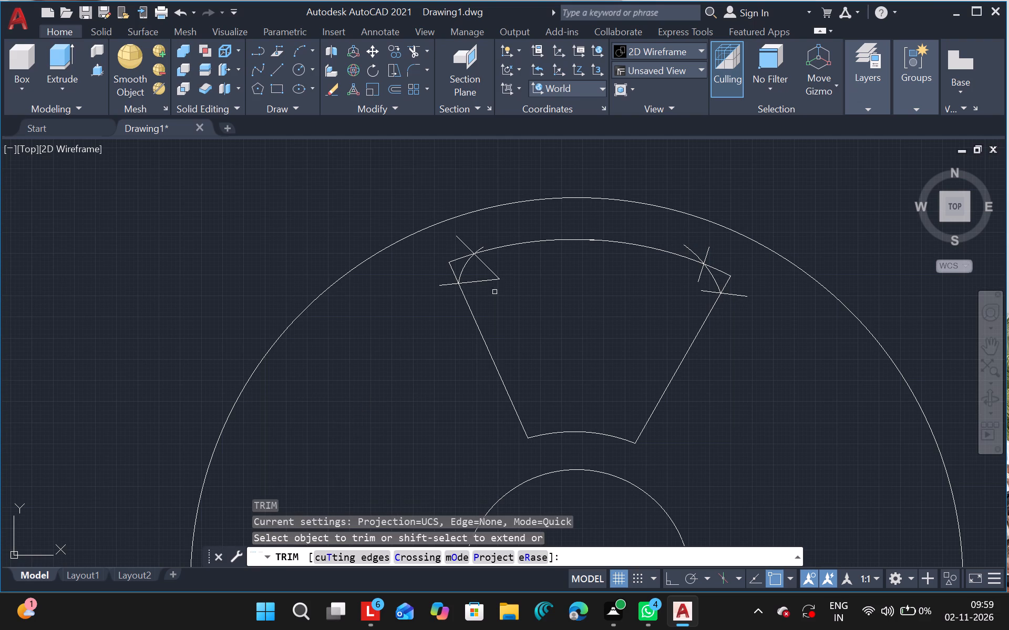
left_click_drag(458, 240, 538, 274)
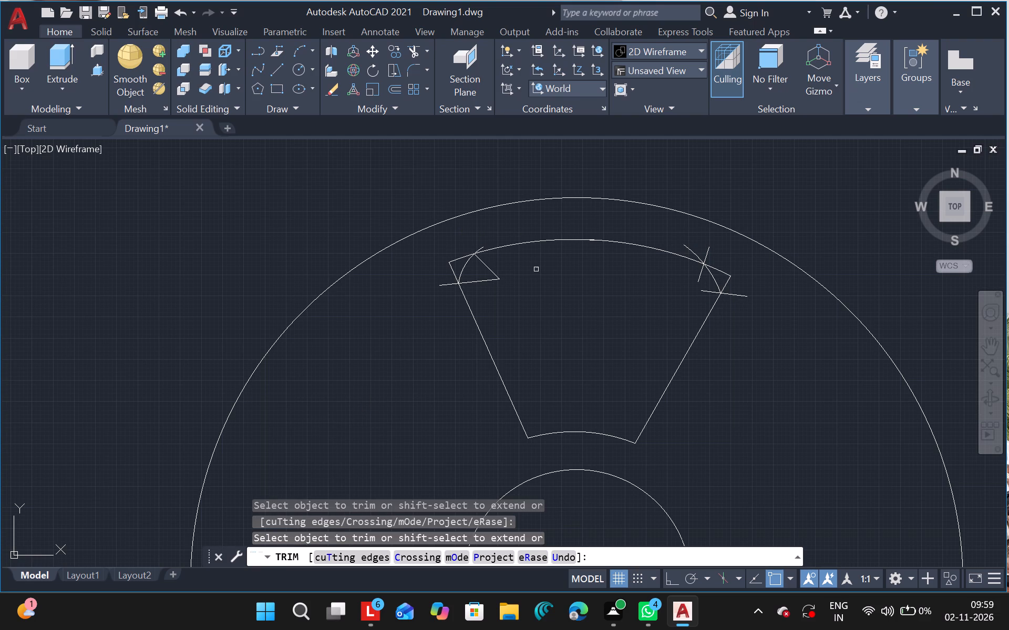
left_click_drag(538, 274, 499, 278)
left_click(499, 278)
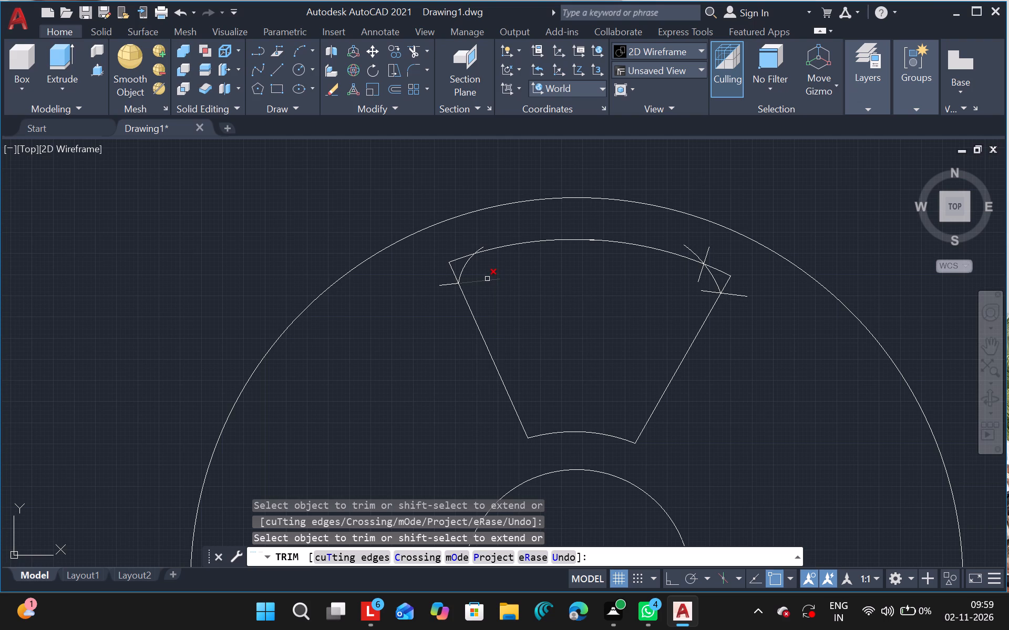
left_click(487, 279)
left_click(448, 285)
Trim the short construction lines, the corner arc's overshoot and the pointed corner ends at the sector's upper-right corner.
left_click(704, 261)
left_click(708, 257)
left_click_drag(698, 278, 709, 289)
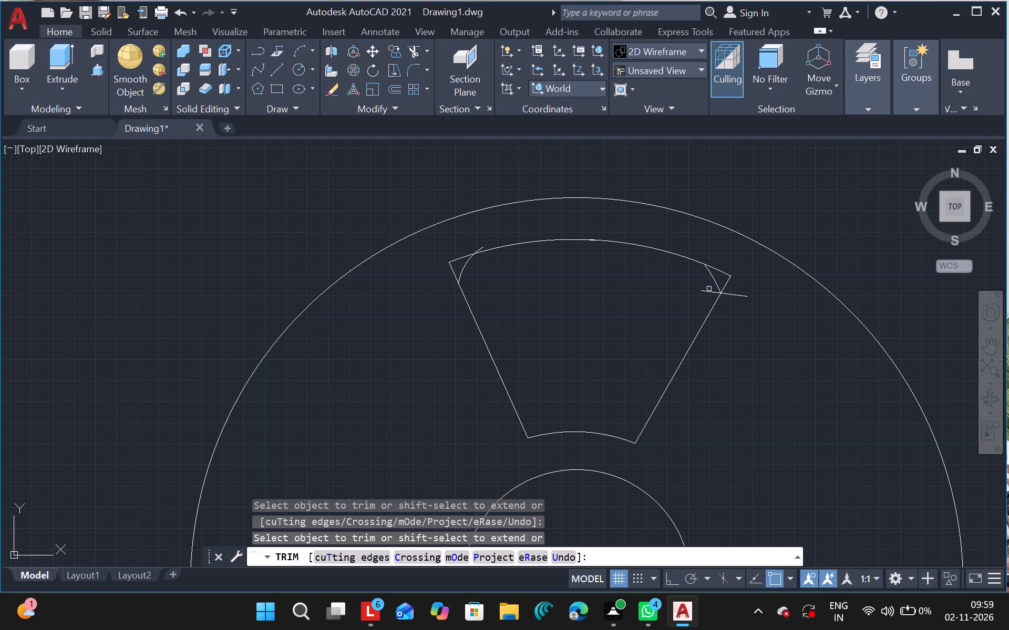
left_click_drag(709, 289, 710, 288)
left_click(710, 288)
left_click_drag(710, 288, 709, 298)
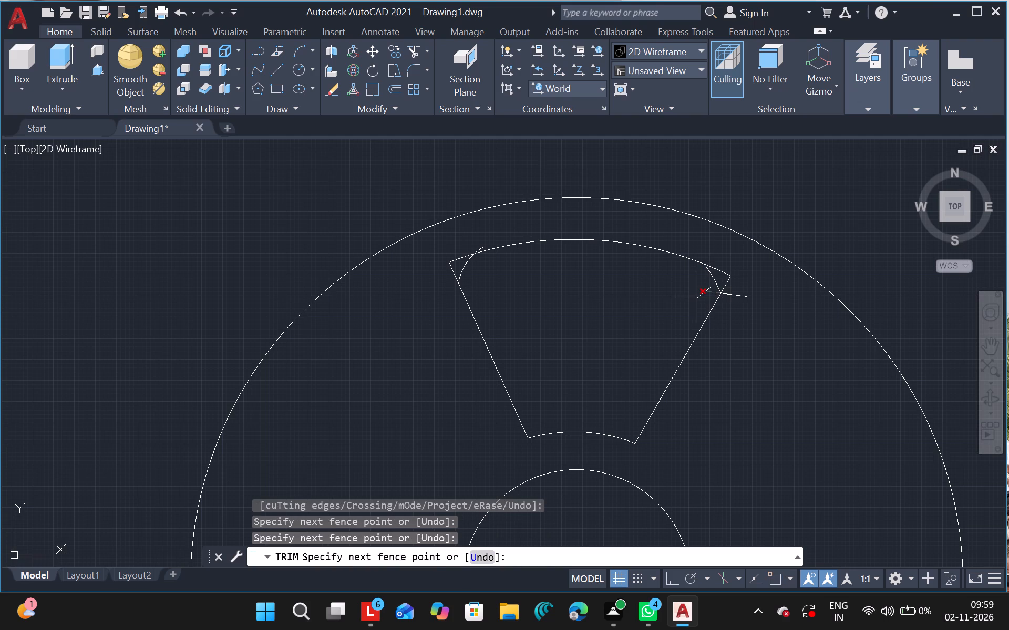
left_click(697, 298)
left_click_drag(743, 297, 728, 281)
left_click_drag(728, 281, 723, 274)
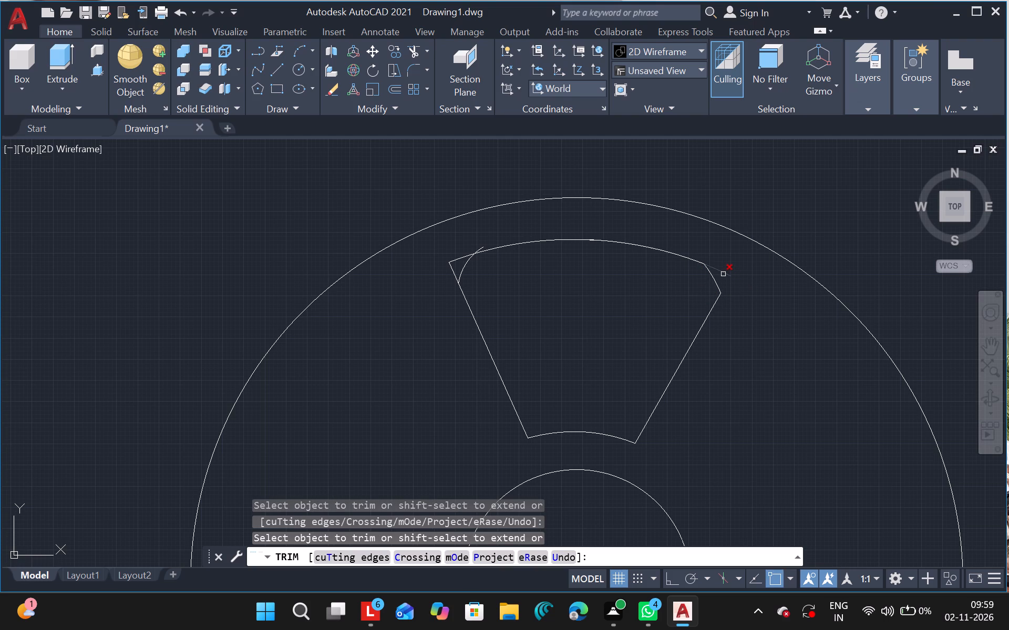
left_click_drag(723, 274, 467, 252)
Trim the pointed corner ends and the corner arc's overshoot at the sector's upper-left corner.
left_click_drag(467, 252, 461, 257)
left_click_drag(461, 257, 450, 262)
left_click_drag(450, 262, 473, 246)
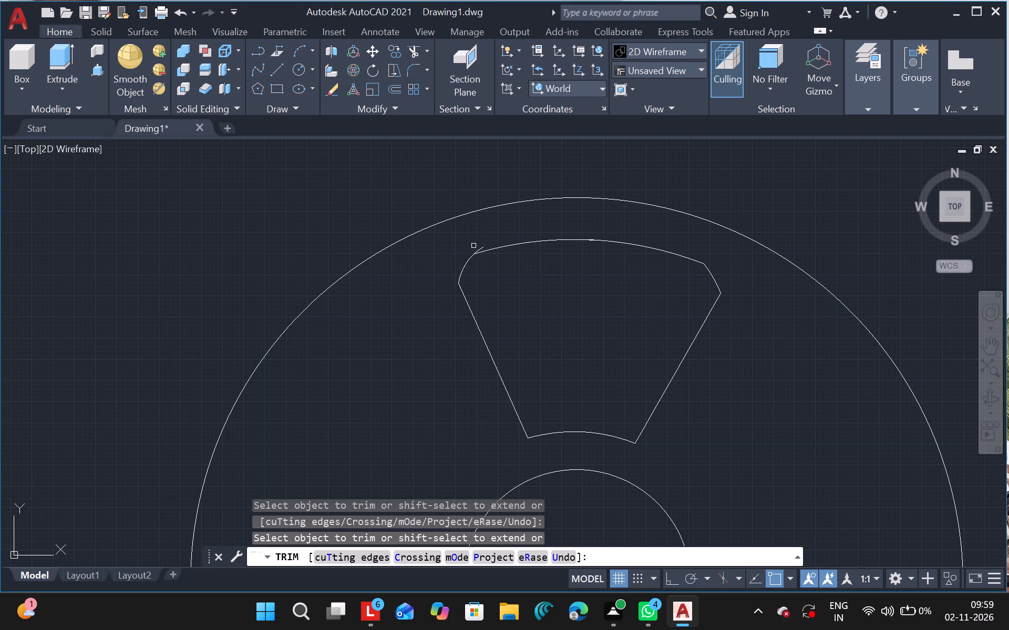
left_click_drag(473, 246, 481, 249)
left_click(481, 249)
key("Escape")
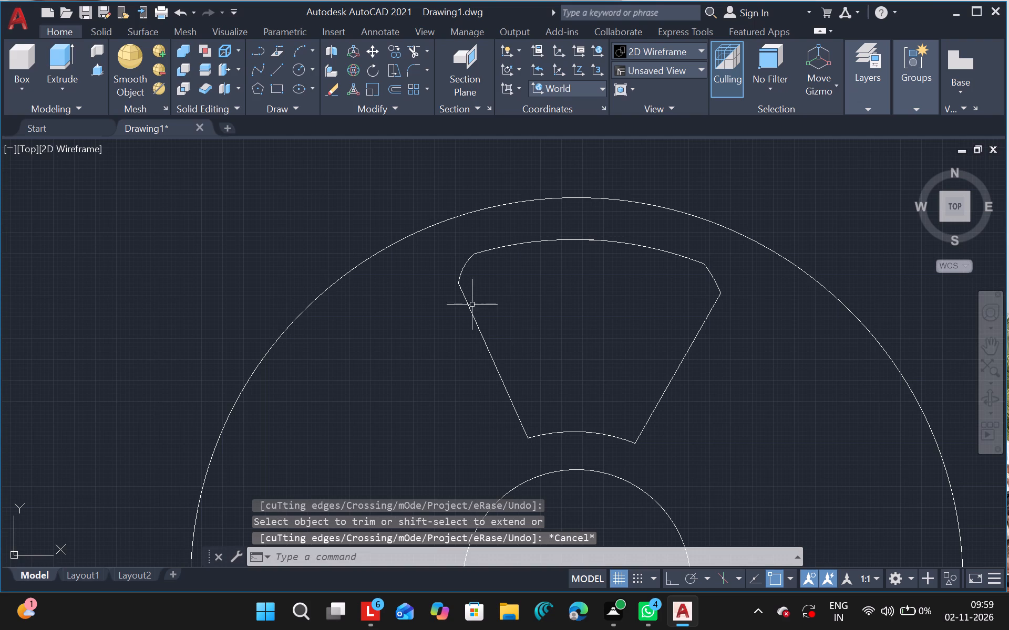
Draw two connected short lines at the sector's lower-left corner, one crossing the slanted side and the other crossing the lower arc.
left_click(277, 73)
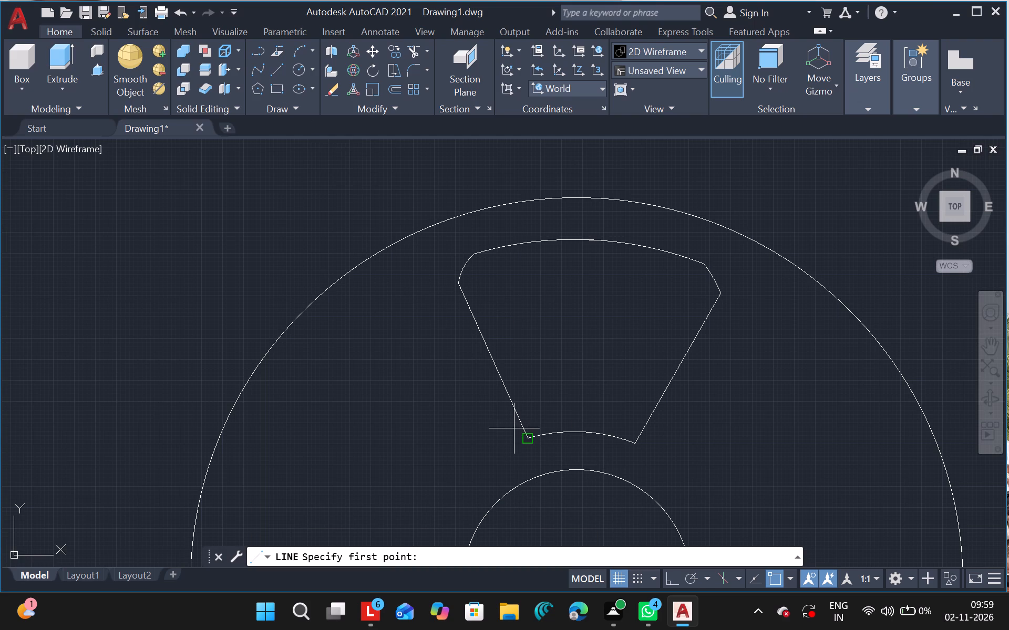
left_click_drag(507, 428, 540, 415)
left_click(540, 415)
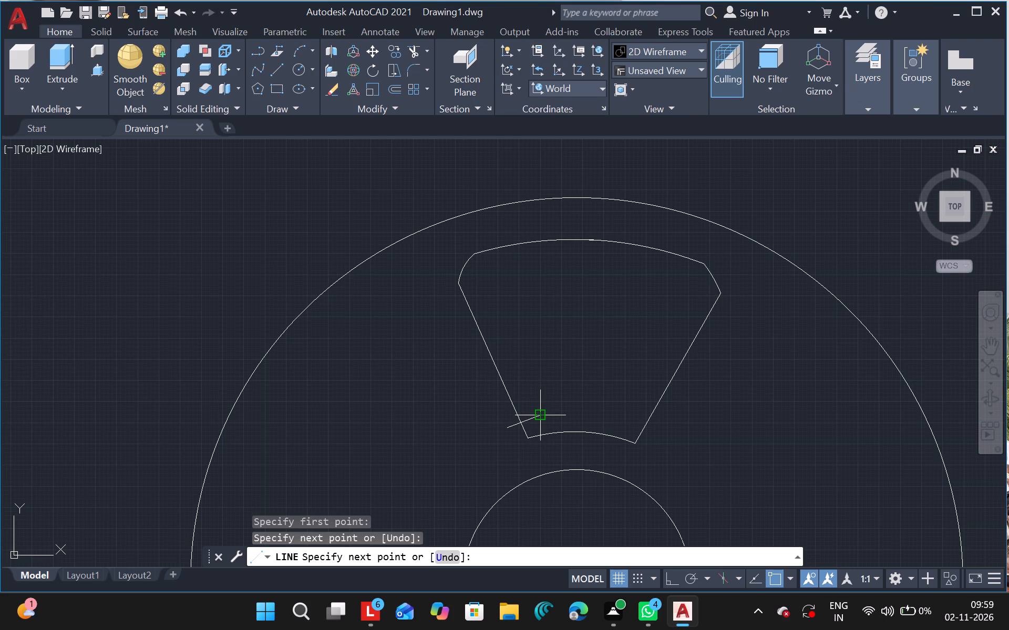
left_click(537, 450)
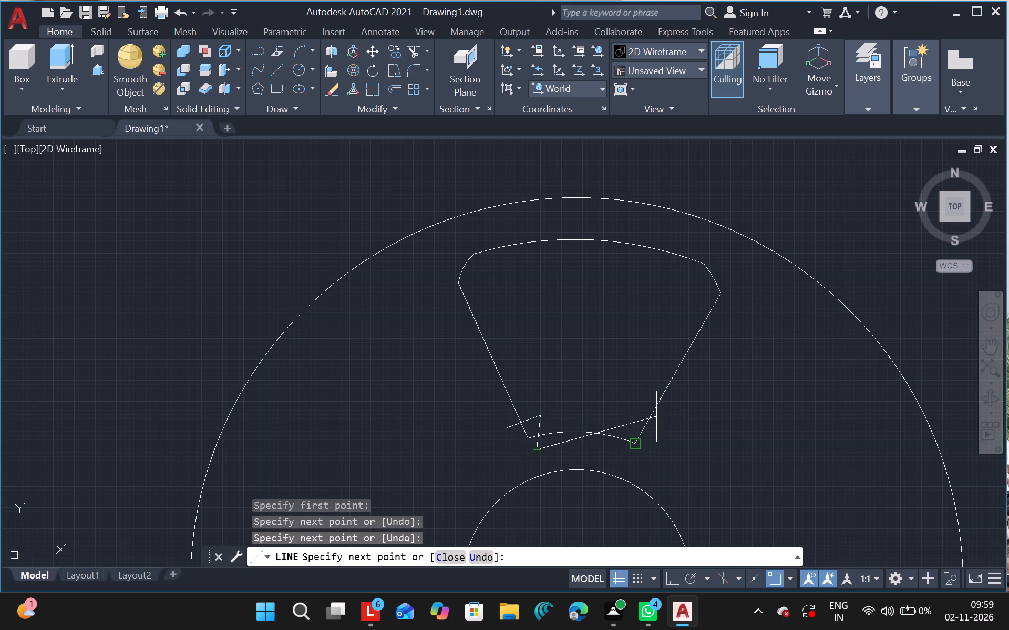
key("Escape")
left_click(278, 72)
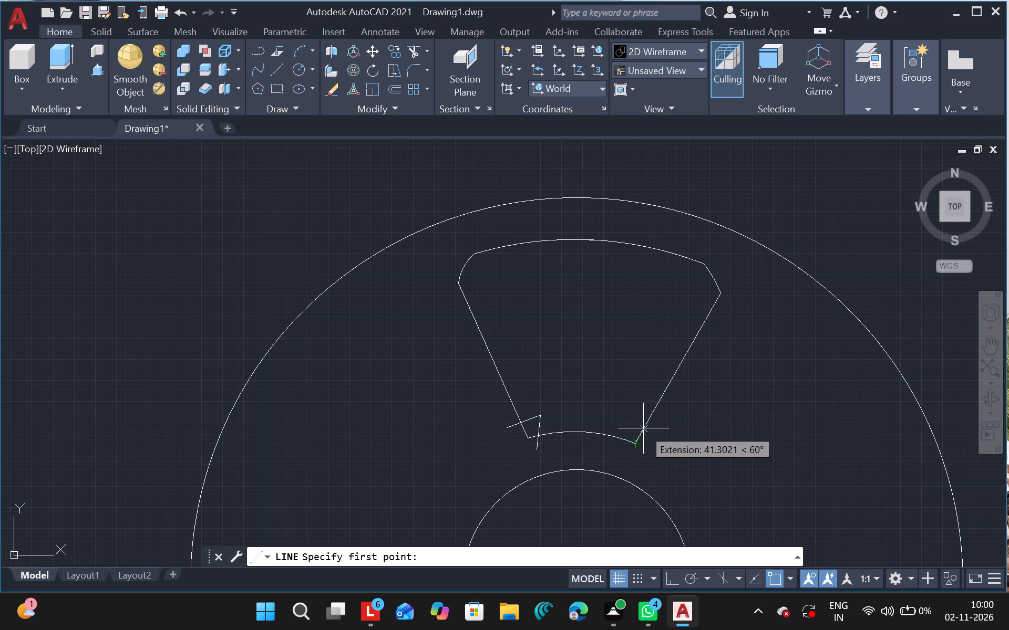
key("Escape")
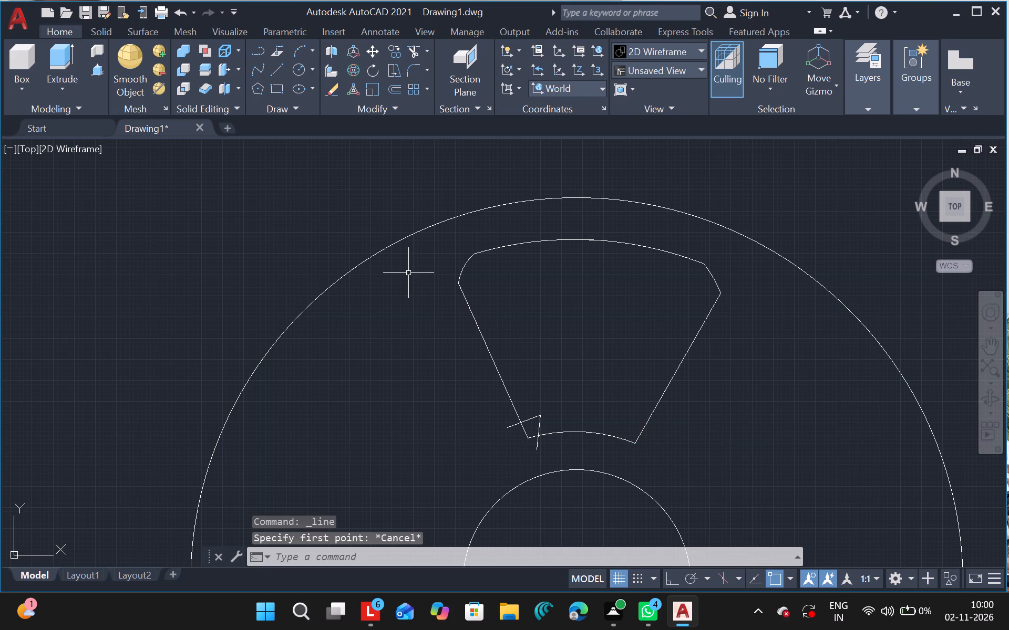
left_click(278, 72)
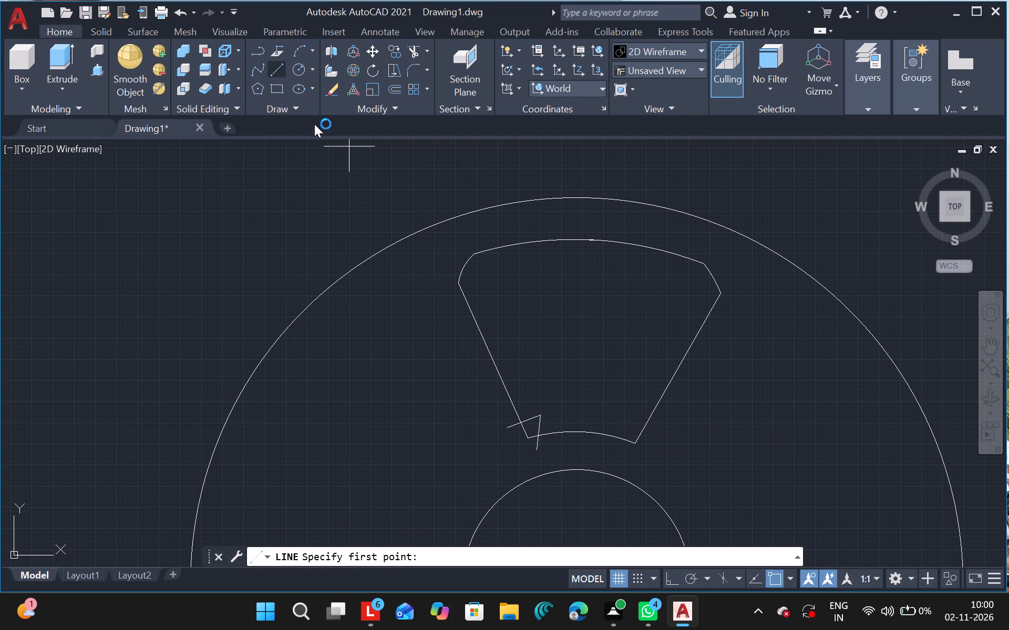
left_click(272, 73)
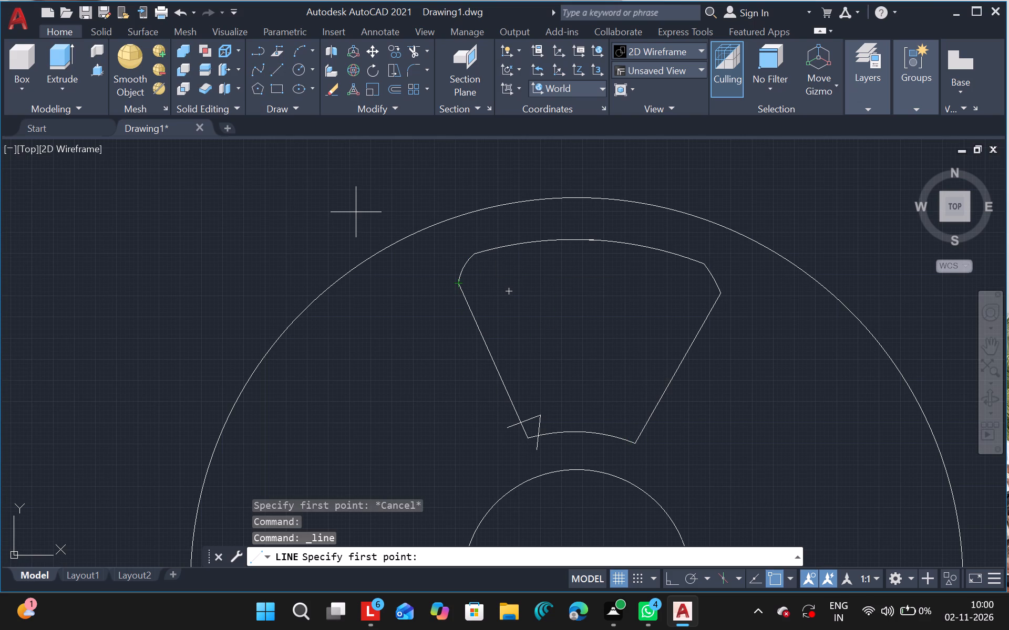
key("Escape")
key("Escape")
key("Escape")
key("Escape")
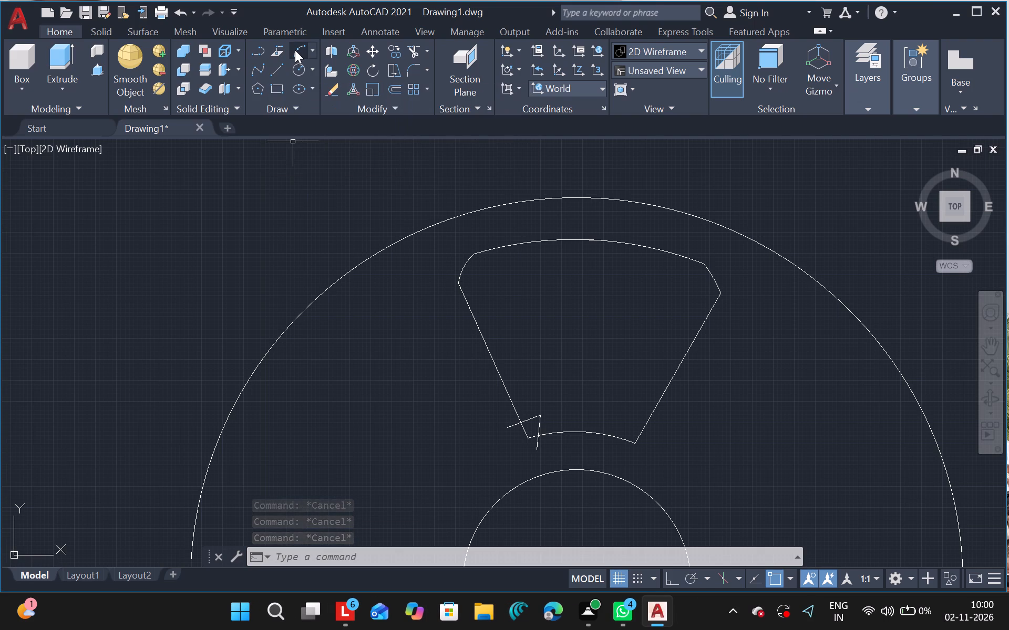
Draw two connected short lines at the sector's lower-right corner, one crossing the lower arc and the other crossing the slanted side.
left_click(278, 67)
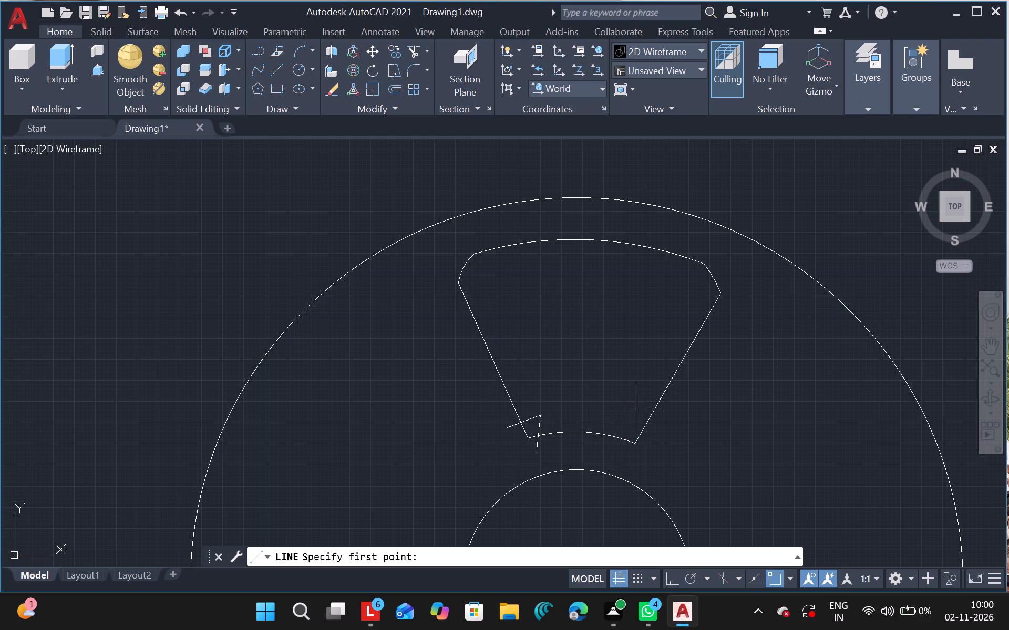
left_click_drag(635, 408, 631, 435)
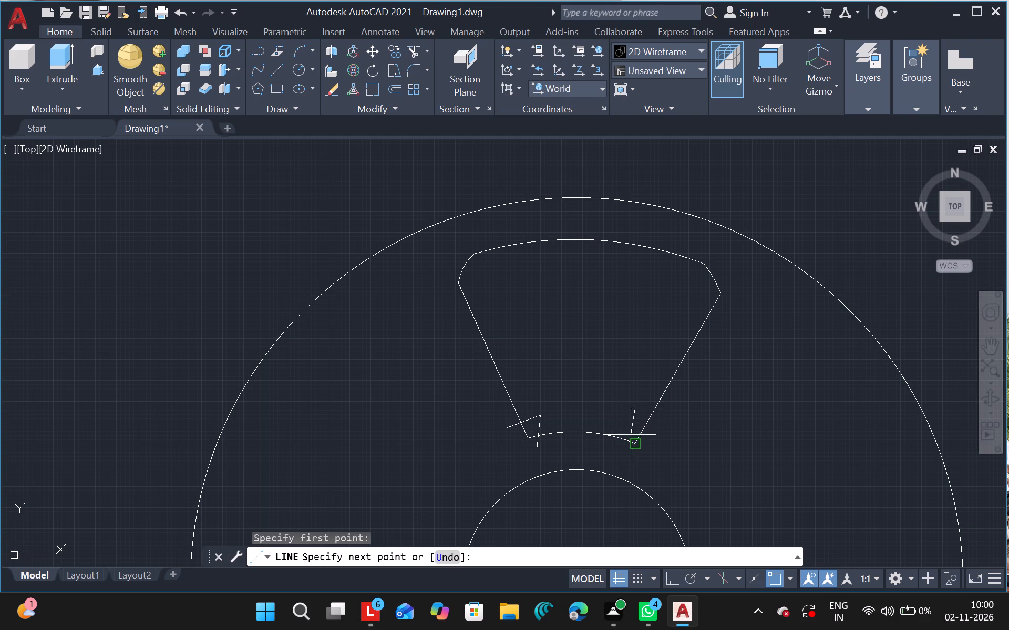
left_click_drag(631, 435, 623, 454)
left_click(623, 454)
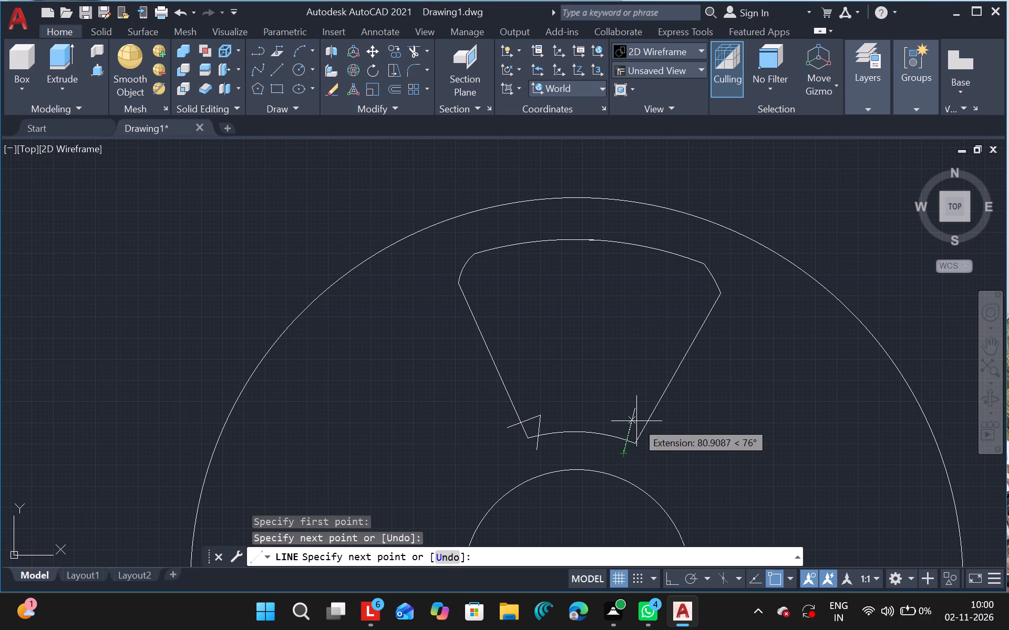
left_click_drag(634, 408, 676, 421)
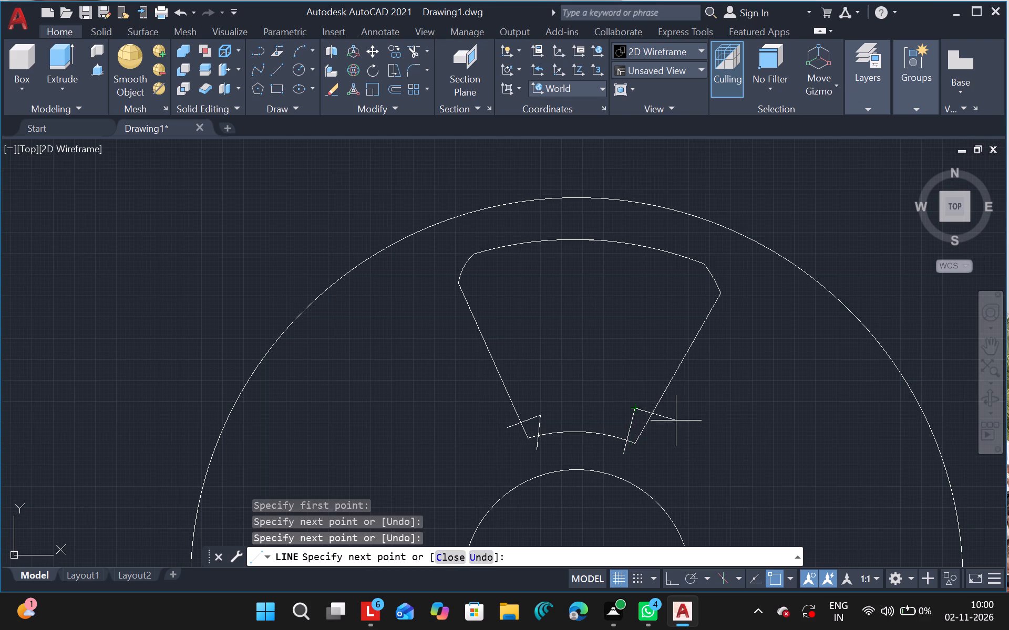
left_click_drag(676, 421, 667, 451)
left_click(667, 451)
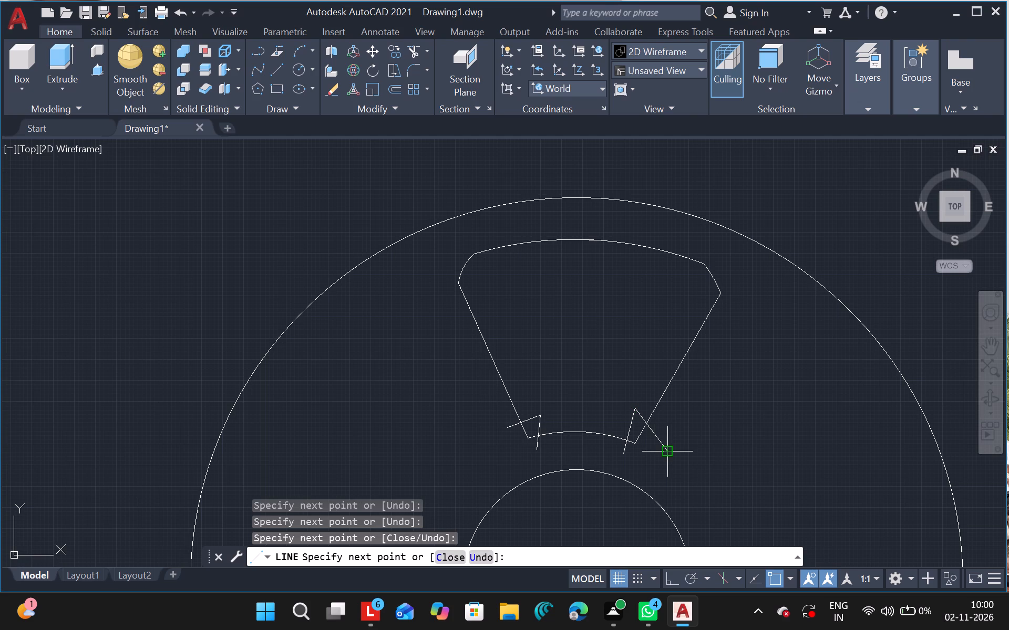
key("Escape")
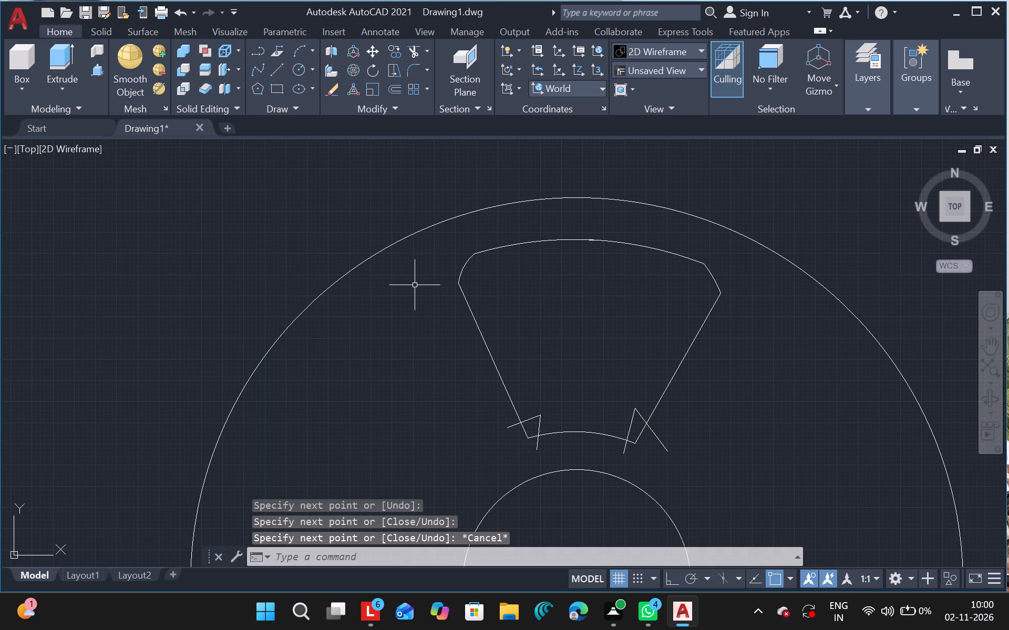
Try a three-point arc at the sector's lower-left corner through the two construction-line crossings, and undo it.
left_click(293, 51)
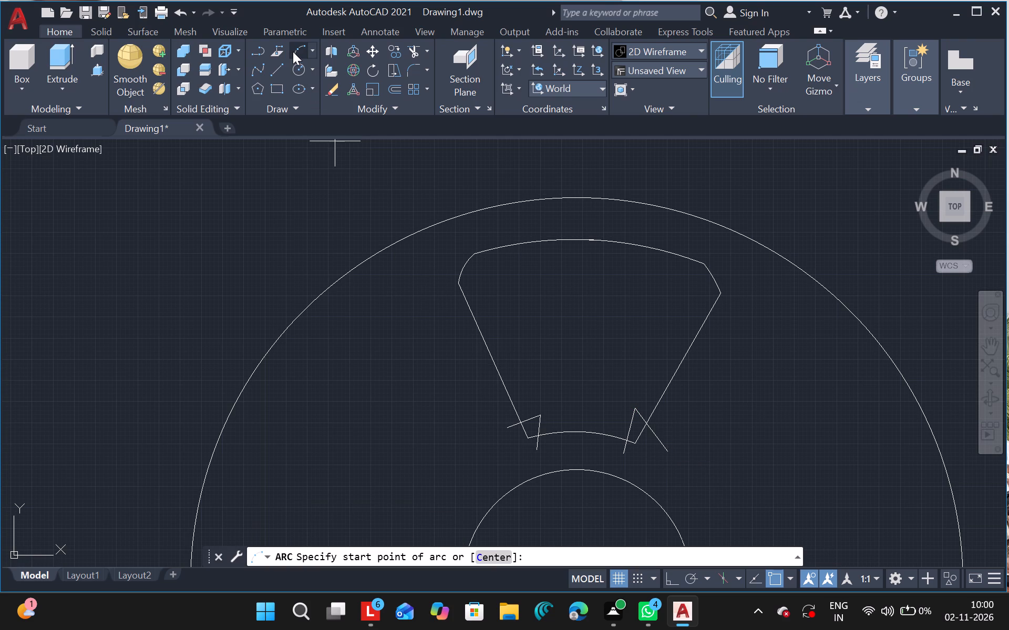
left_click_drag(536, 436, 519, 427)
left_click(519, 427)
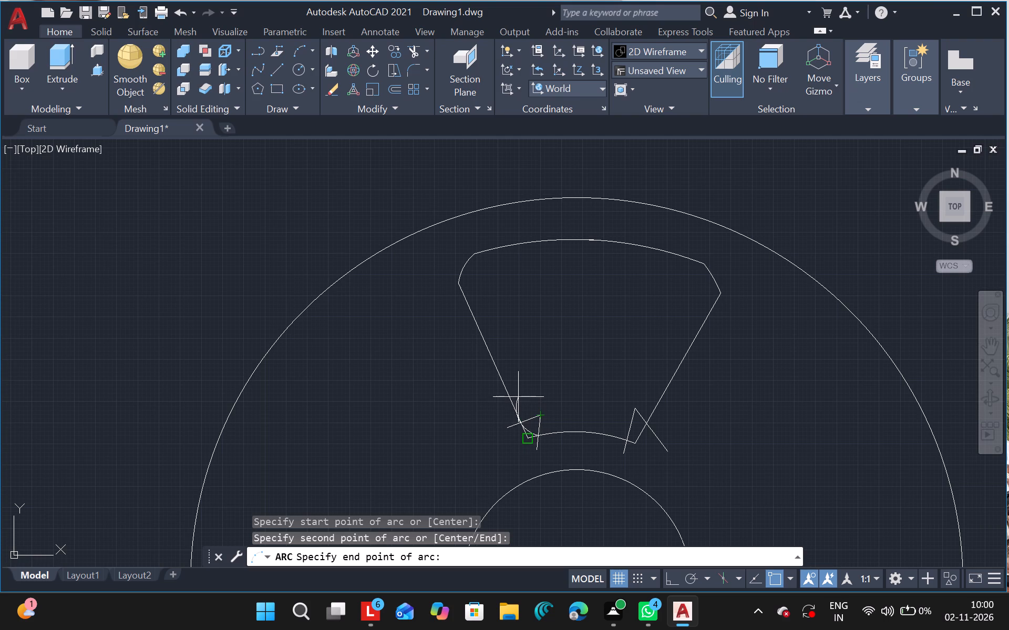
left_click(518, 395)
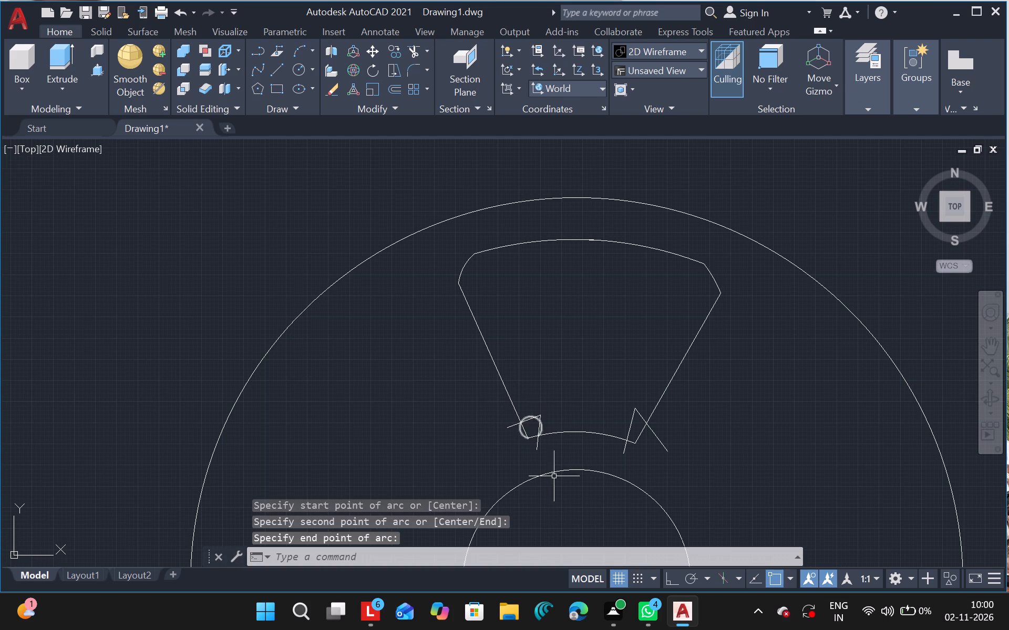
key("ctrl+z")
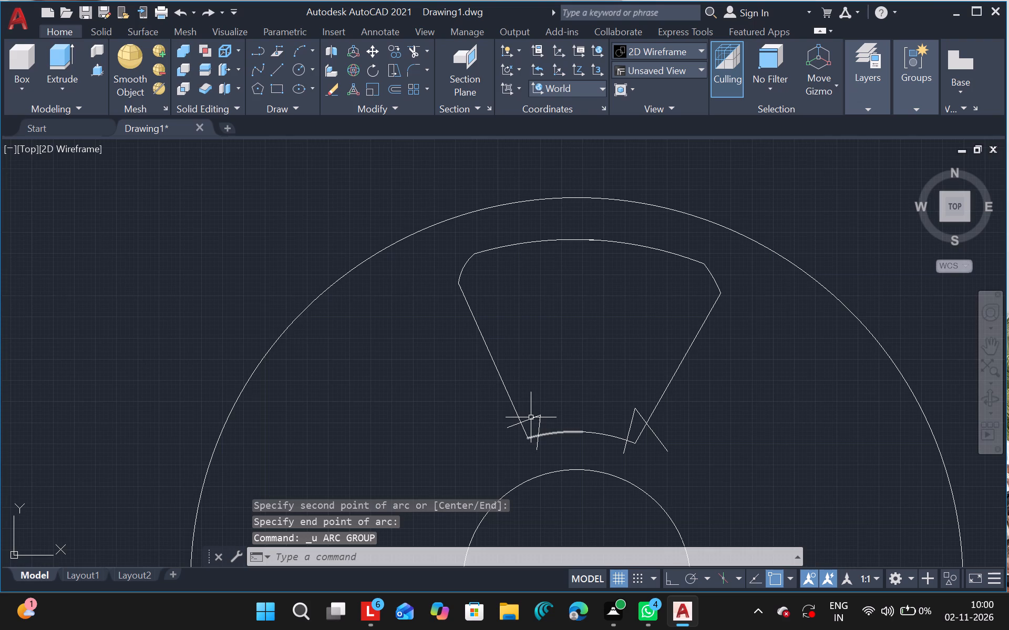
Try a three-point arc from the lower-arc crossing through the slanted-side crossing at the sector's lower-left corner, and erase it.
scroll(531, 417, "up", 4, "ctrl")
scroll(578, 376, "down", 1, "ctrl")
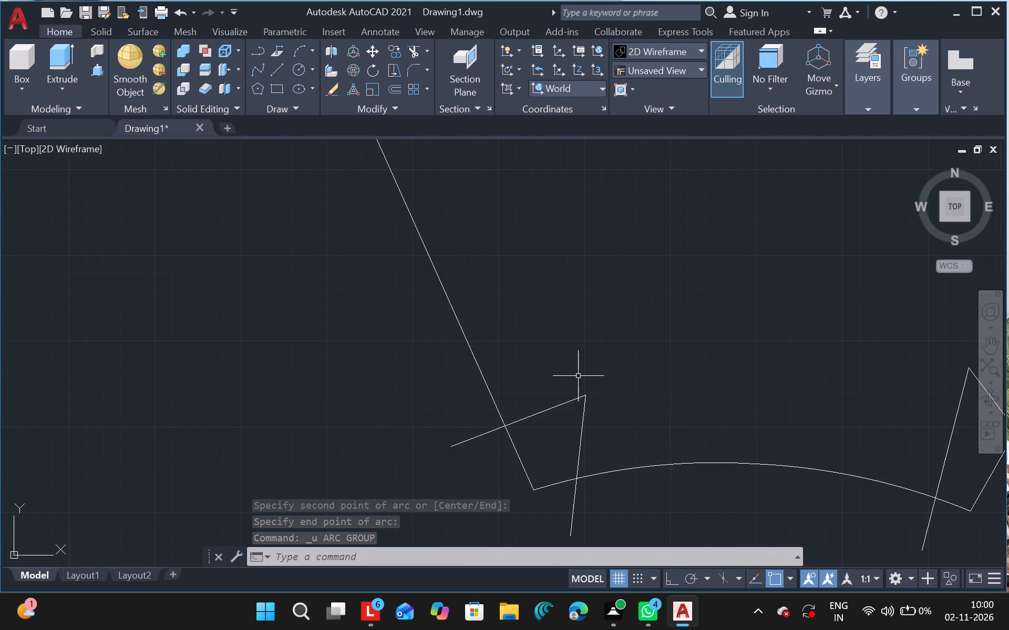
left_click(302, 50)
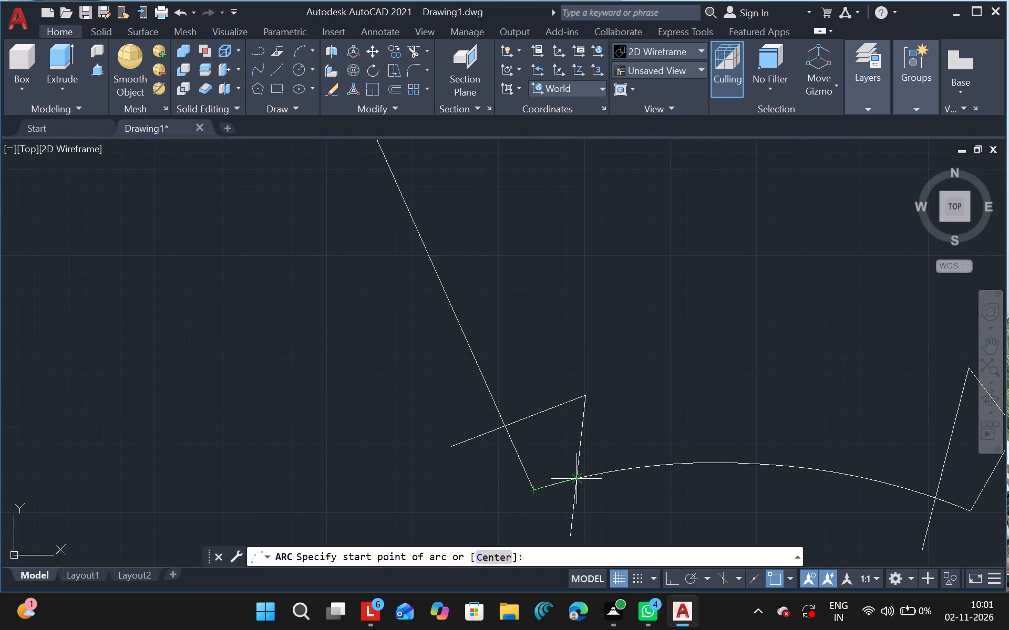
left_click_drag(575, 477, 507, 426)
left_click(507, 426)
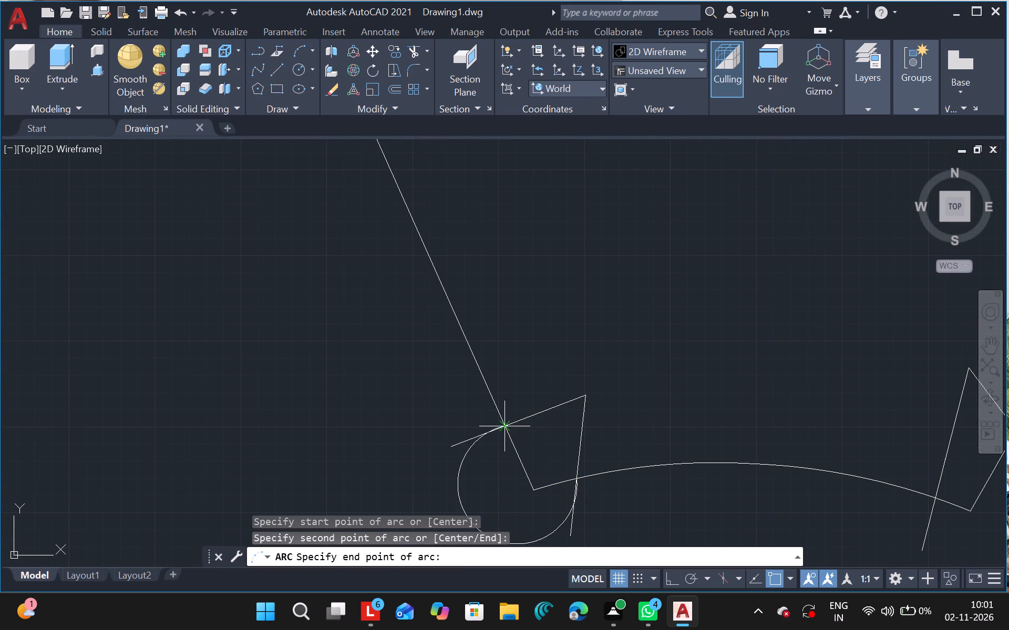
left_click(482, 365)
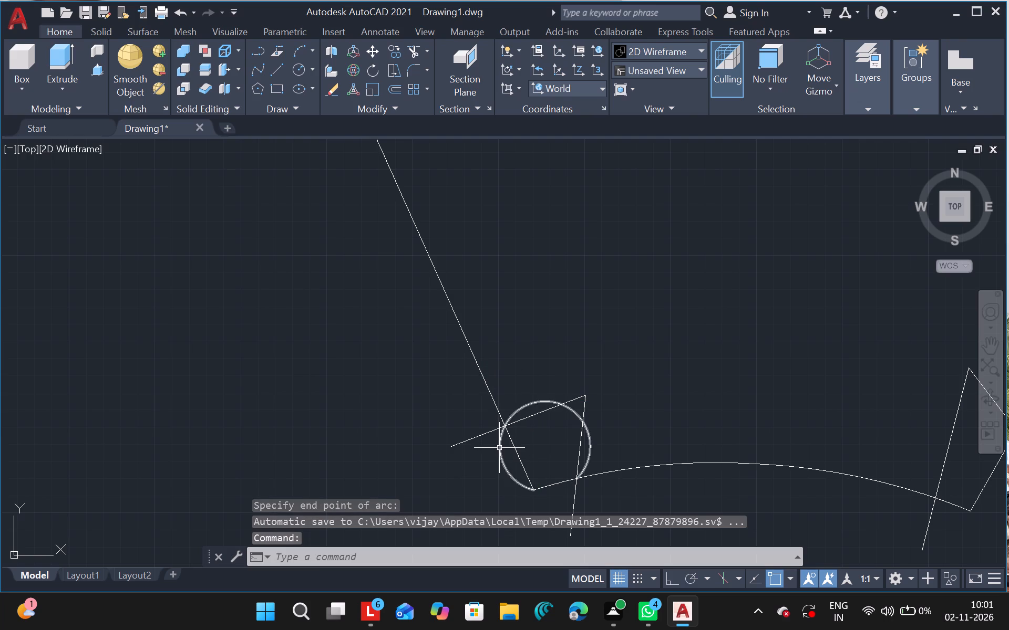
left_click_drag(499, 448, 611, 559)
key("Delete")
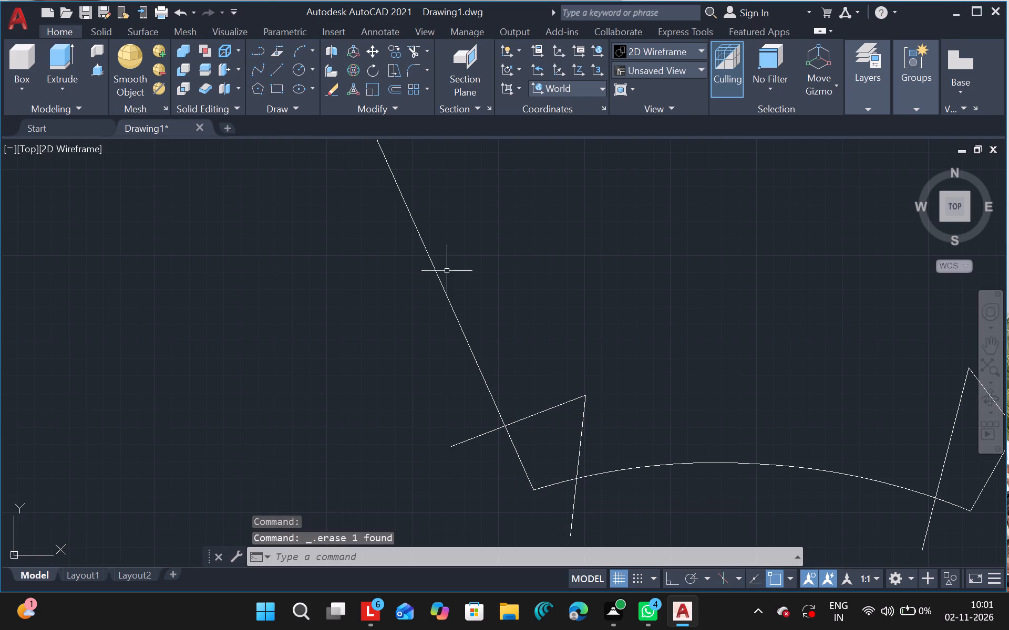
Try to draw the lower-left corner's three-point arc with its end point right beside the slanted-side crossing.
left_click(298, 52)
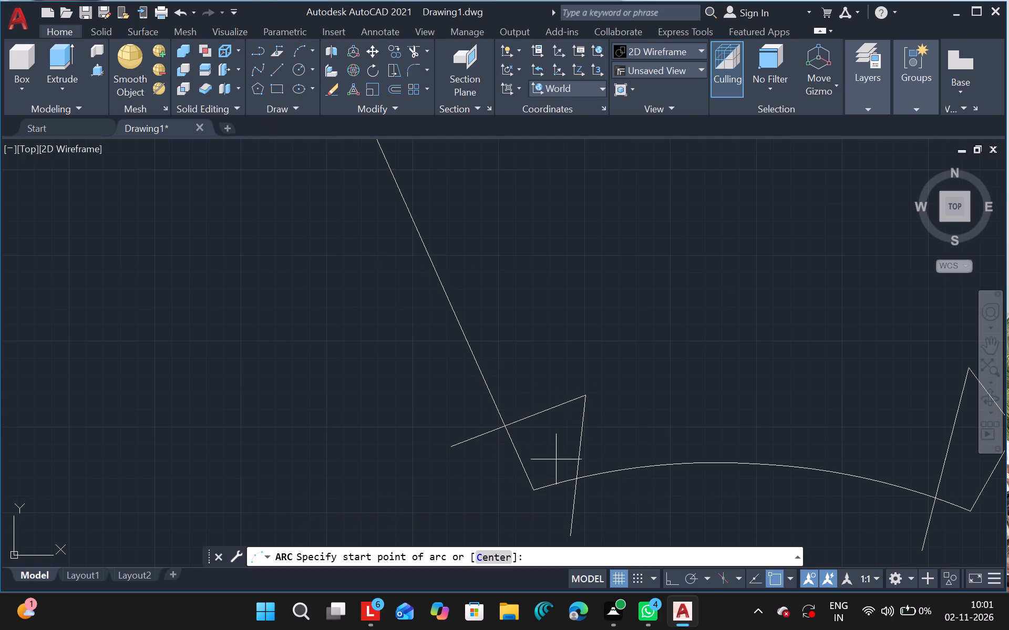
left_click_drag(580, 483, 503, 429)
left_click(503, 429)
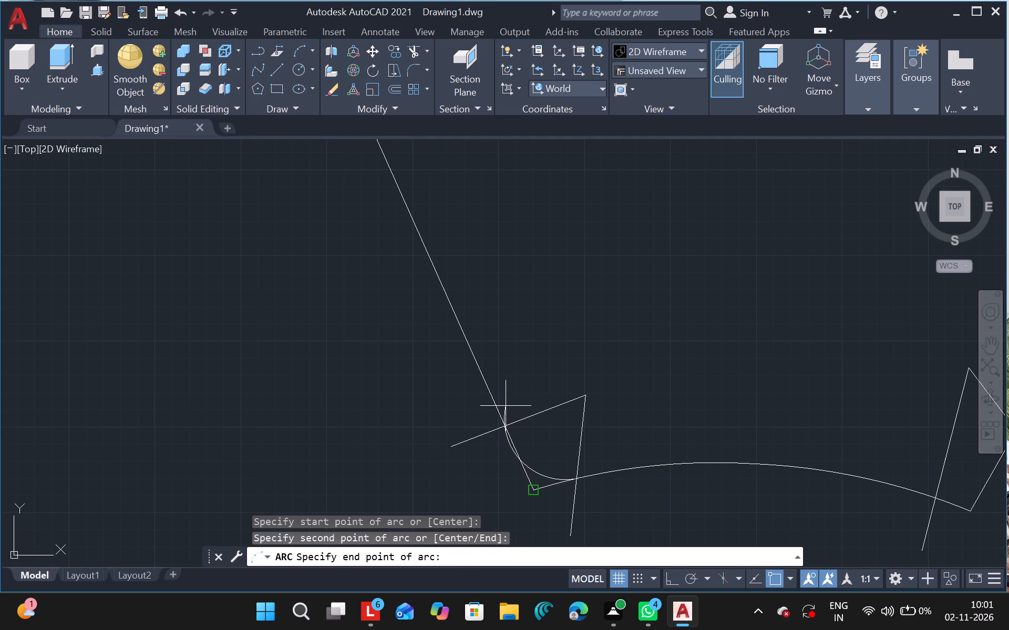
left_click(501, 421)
Draw a three-point arc at the sector's lower-left corner from the lower-arc crossing through the slanted-side crossing, ending inside the sector above the construction lines.
left_click(301, 55)
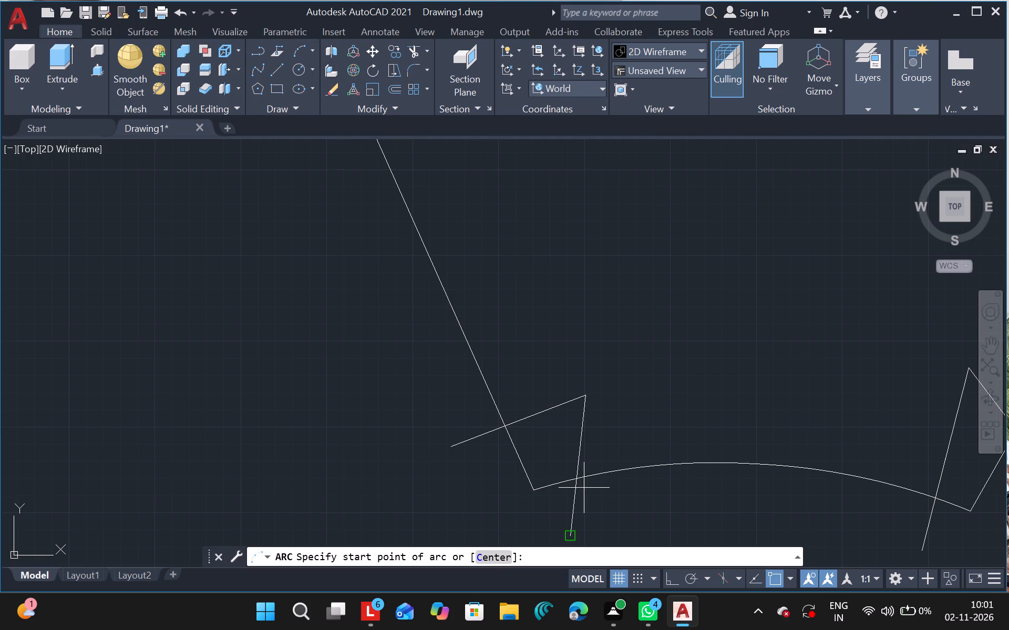
left_click_drag(576, 478, 506, 428)
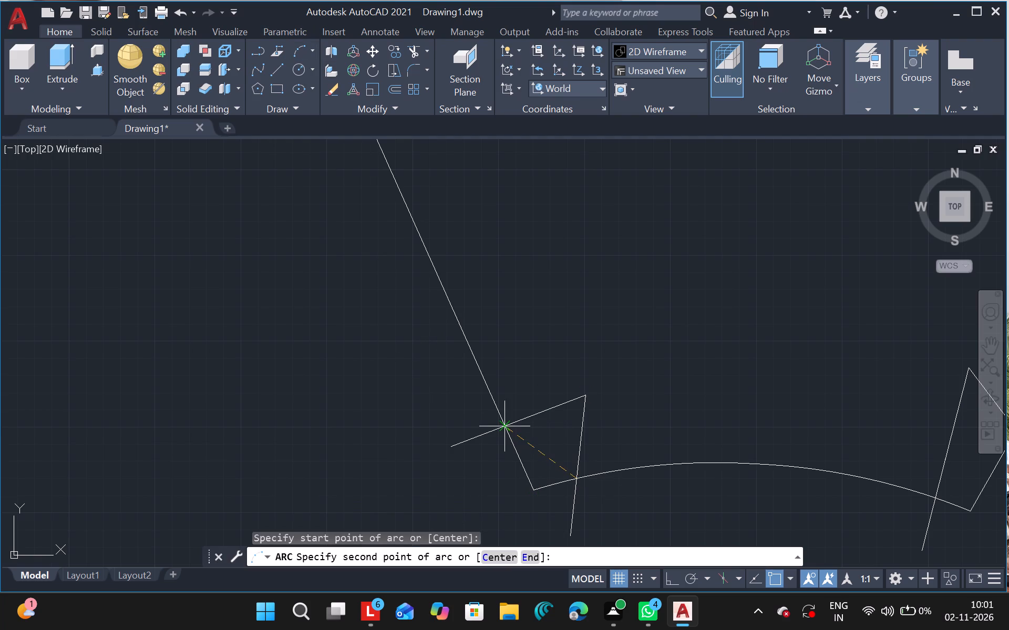
left_click_drag(506, 428, 506, 427)
left_click(506, 427)
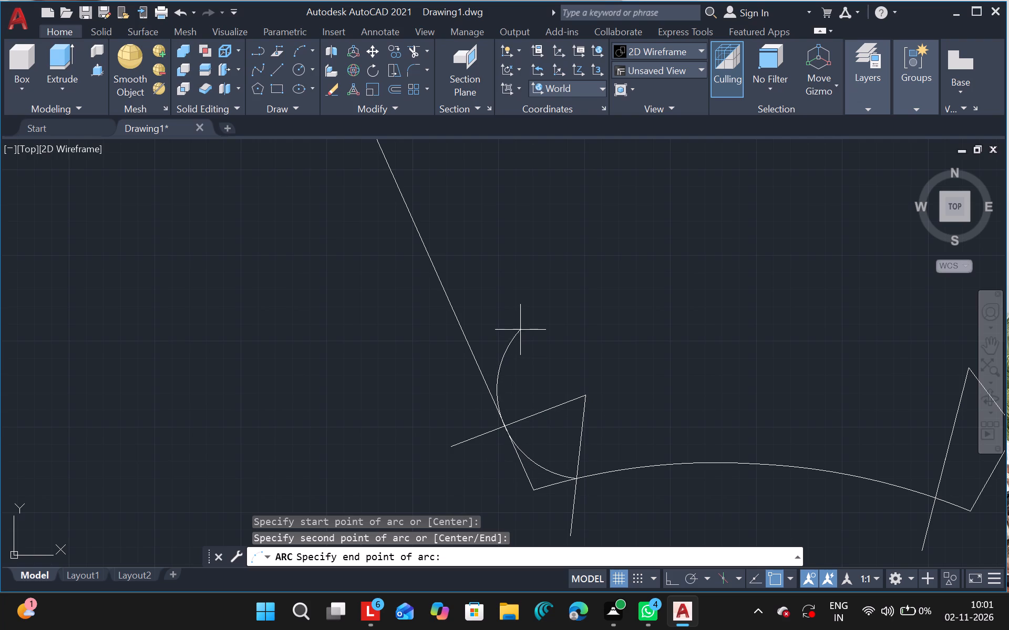
left_click(547, 342)
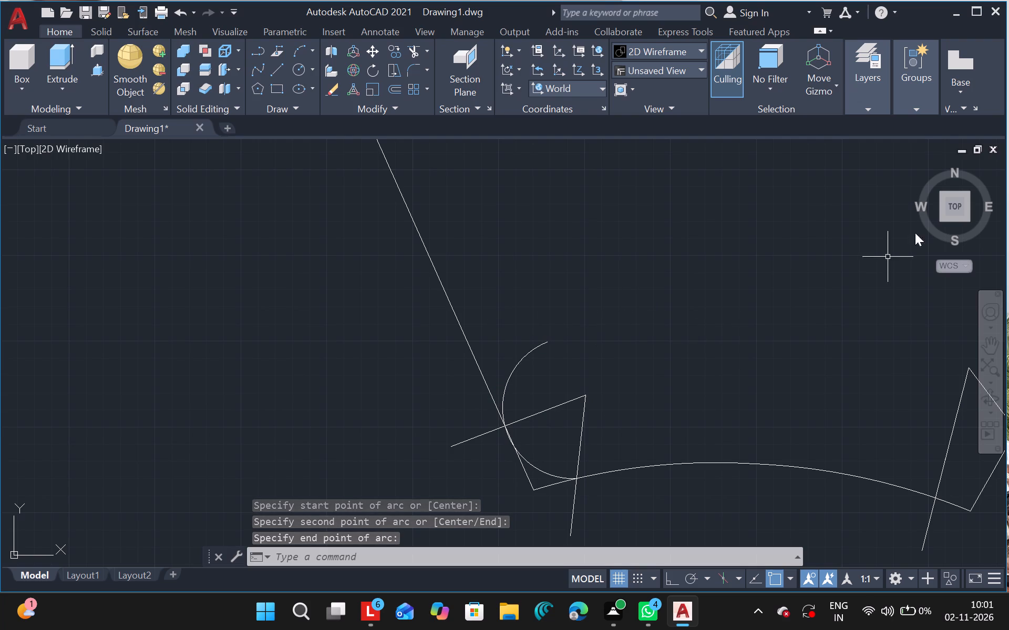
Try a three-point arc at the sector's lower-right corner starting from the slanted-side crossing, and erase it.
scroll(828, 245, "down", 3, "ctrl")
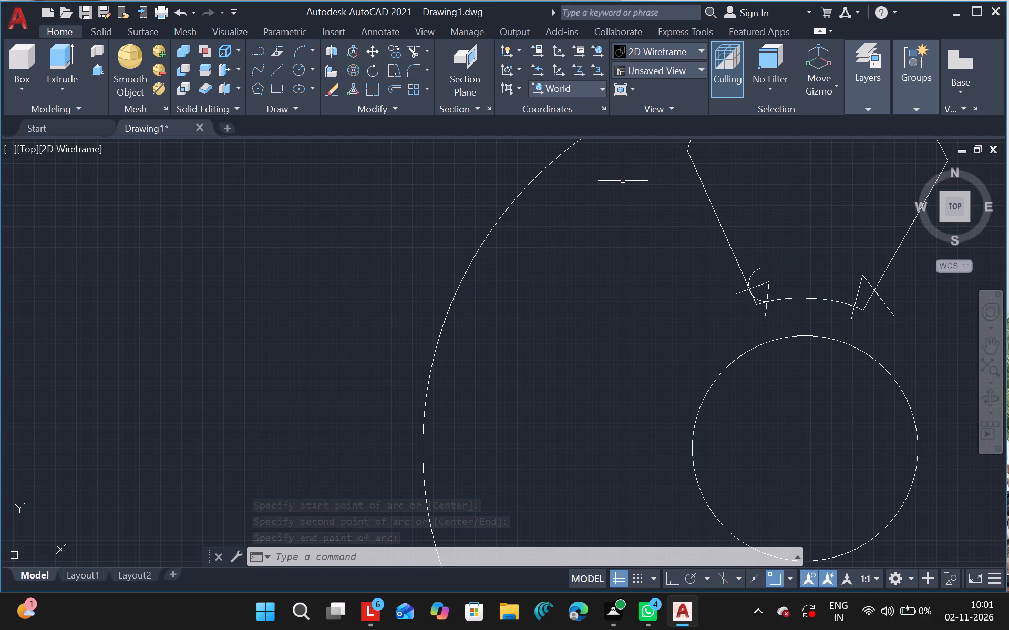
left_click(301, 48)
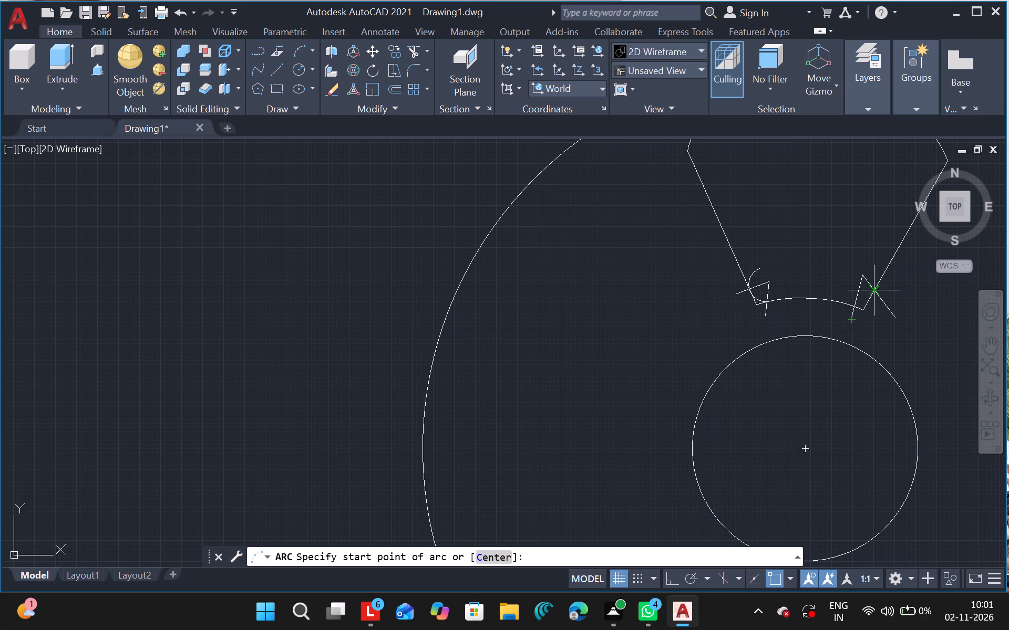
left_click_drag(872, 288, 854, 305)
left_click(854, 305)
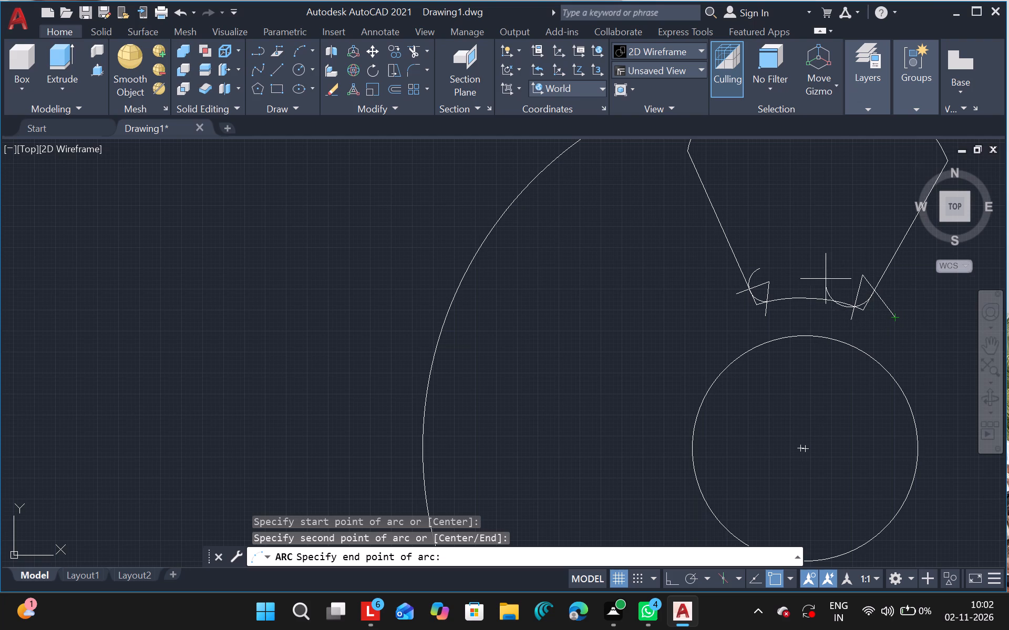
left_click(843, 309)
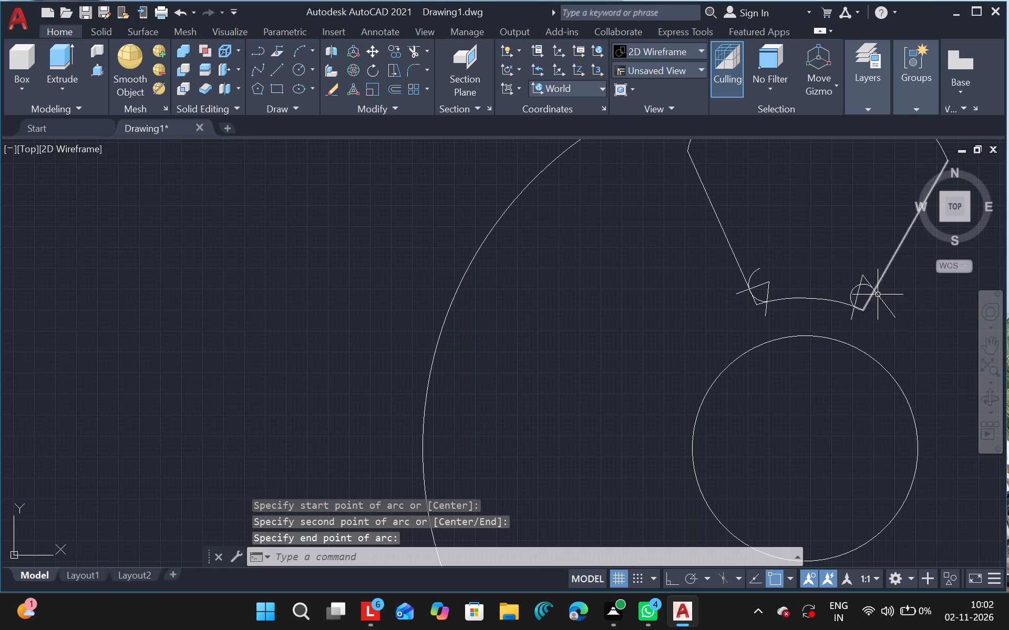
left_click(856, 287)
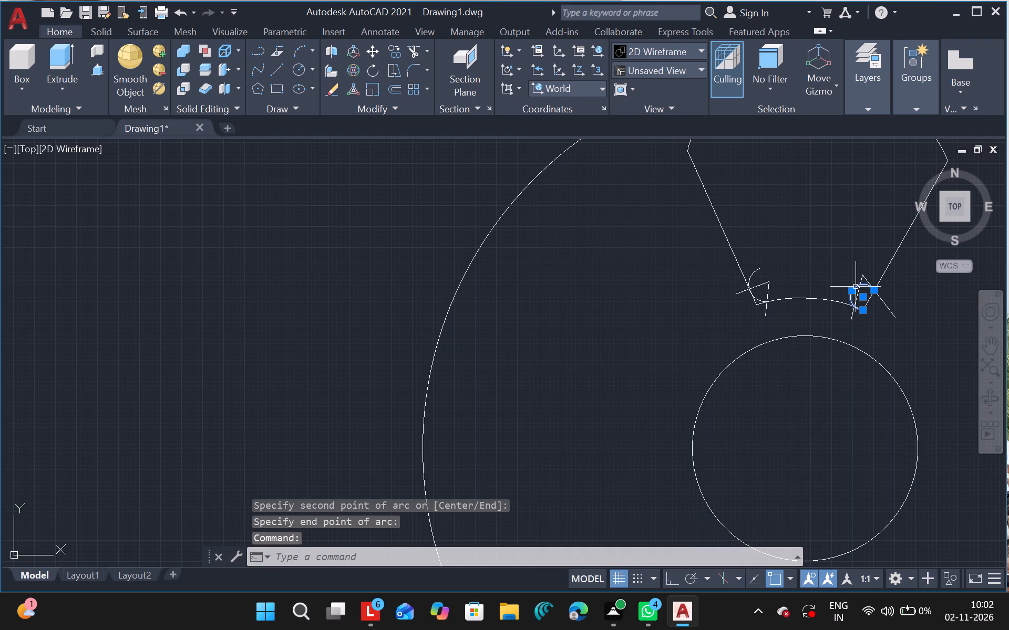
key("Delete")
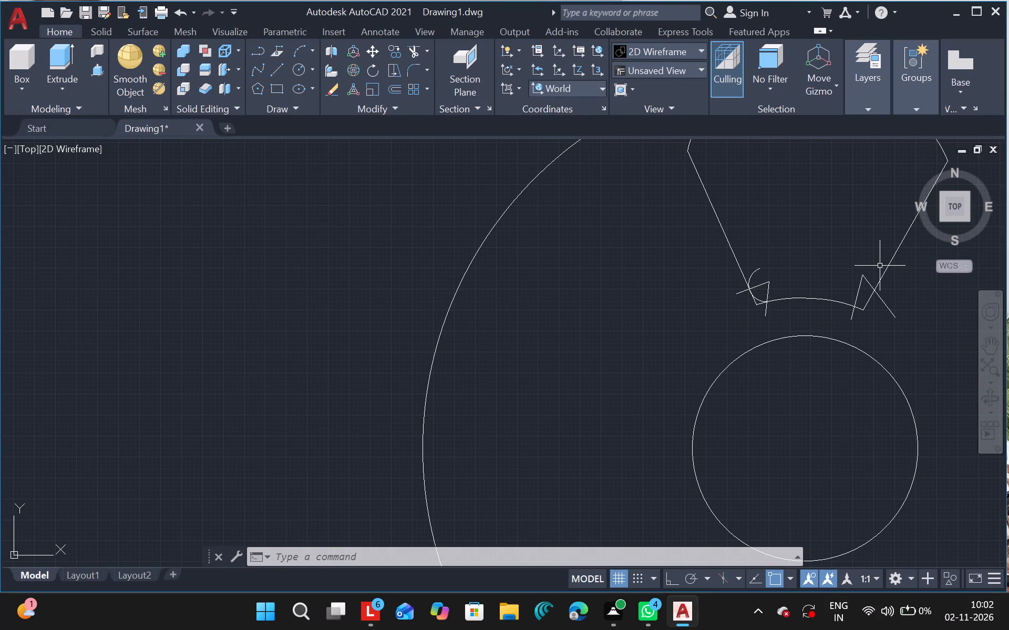
Draw a three-point arc at the sector's lower-right corner from the slanted-side crossing through the lower-arc crossing, ending inside the sector above the lower arc.
scroll(826, 367, "down", 1)
left_click(990, 340)
left_click_drag(768, 316, 632, 260)
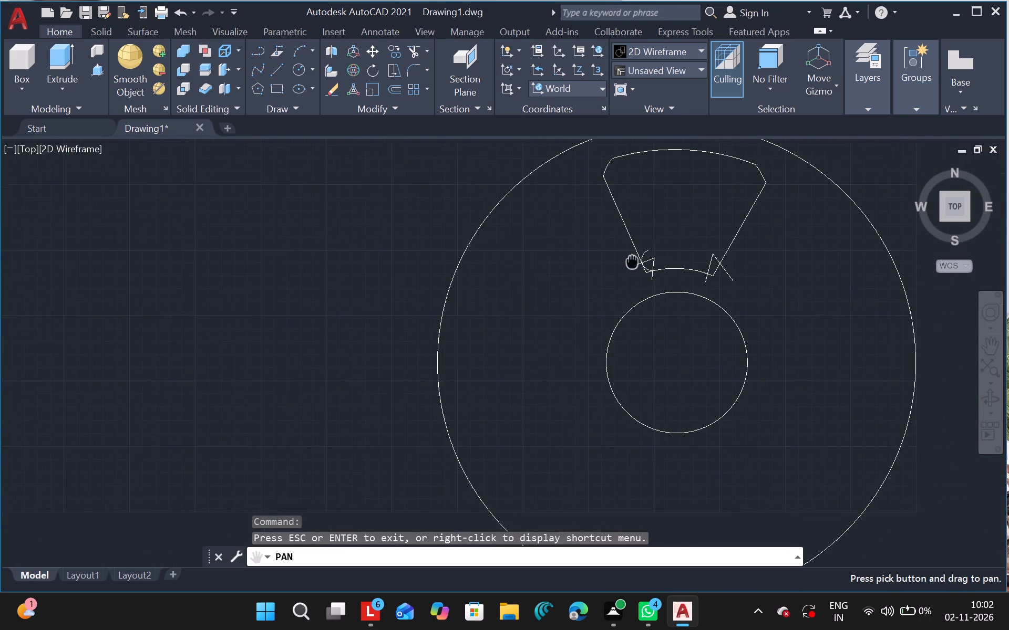
left_click_drag(632, 260, 412, 296)
key("Escape")
key("grave")
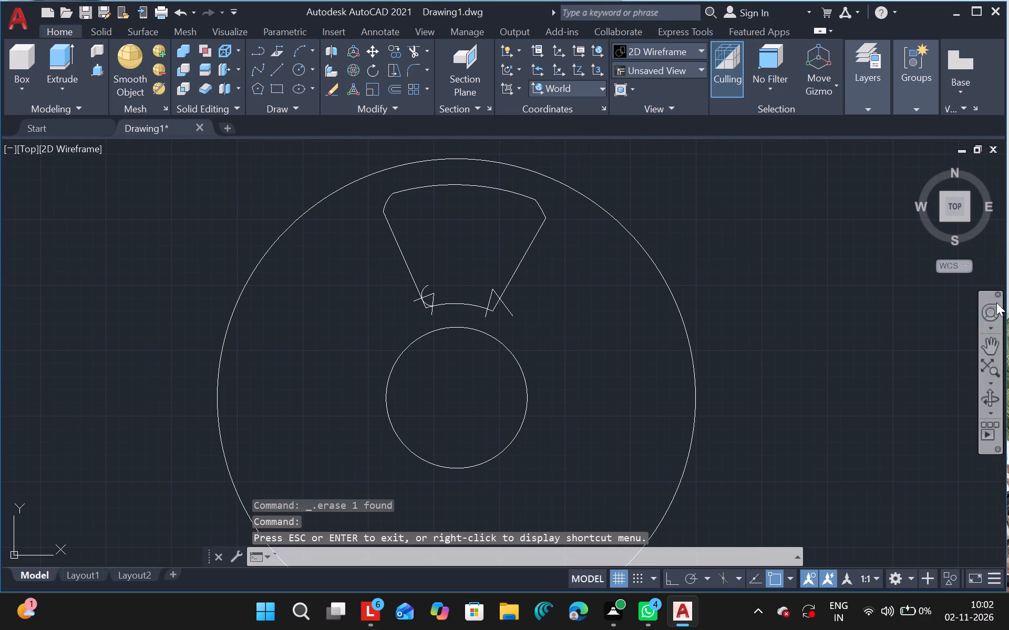
left_click(996, 341)
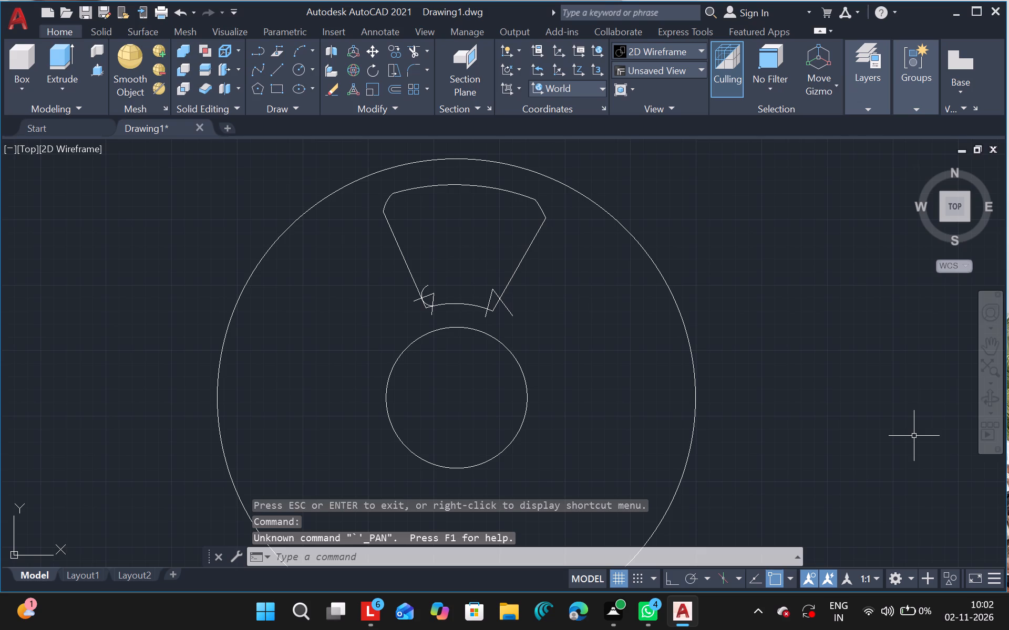
left_click(992, 347)
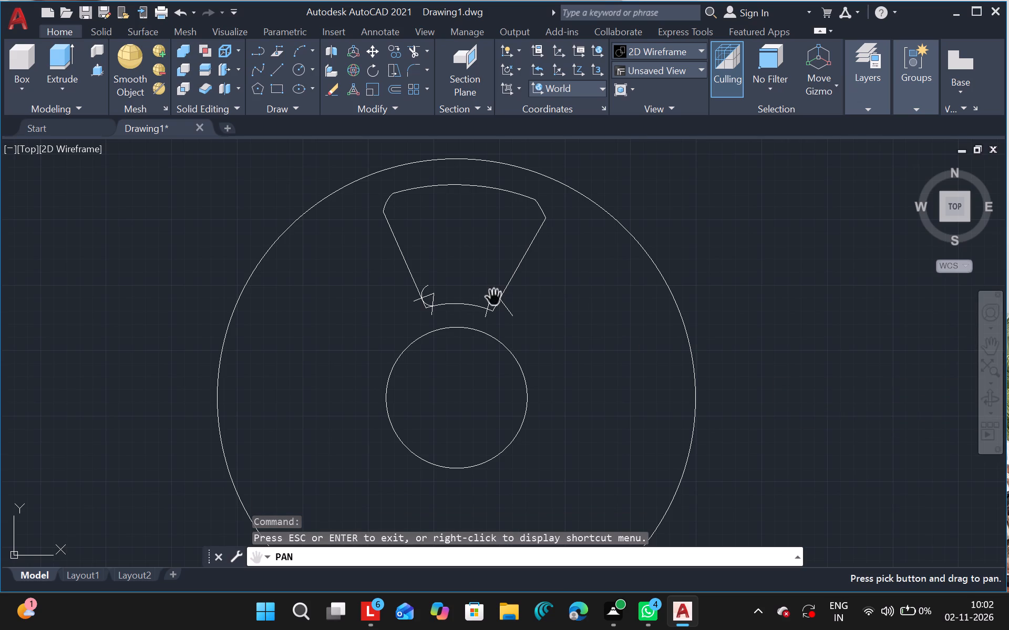
left_click_drag(492, 297, 486, 329)
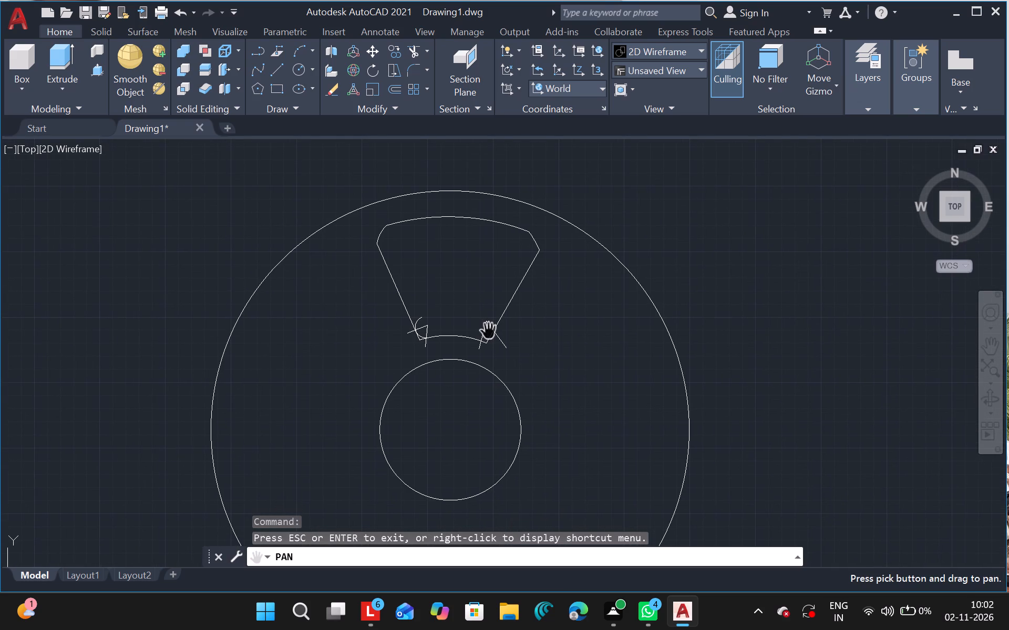
left_click(490, 331)
key("Escape")
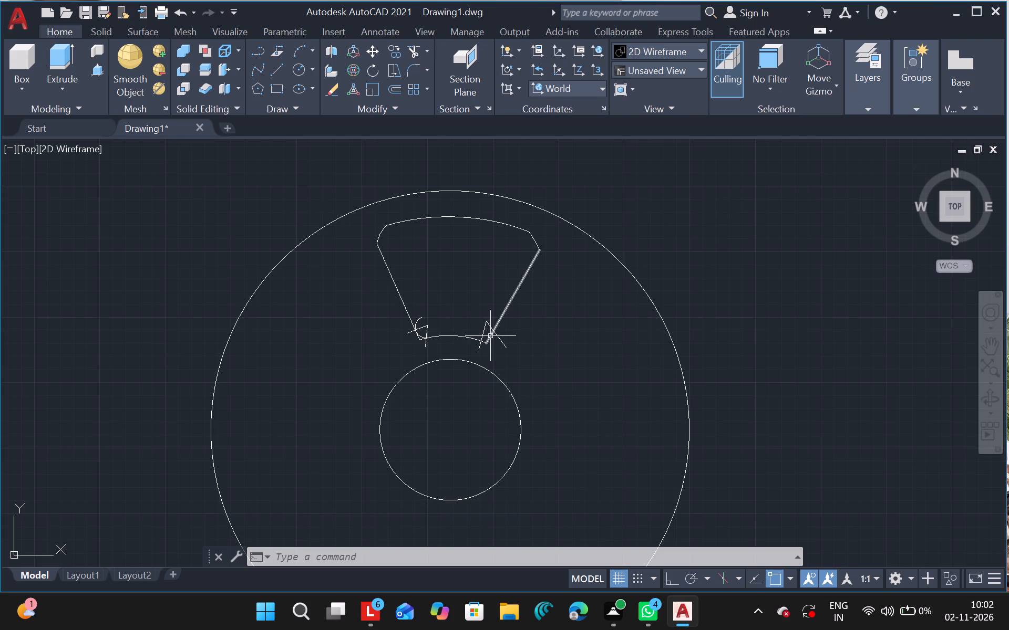
scroll(491, 335, "up", 3, "ctrl")
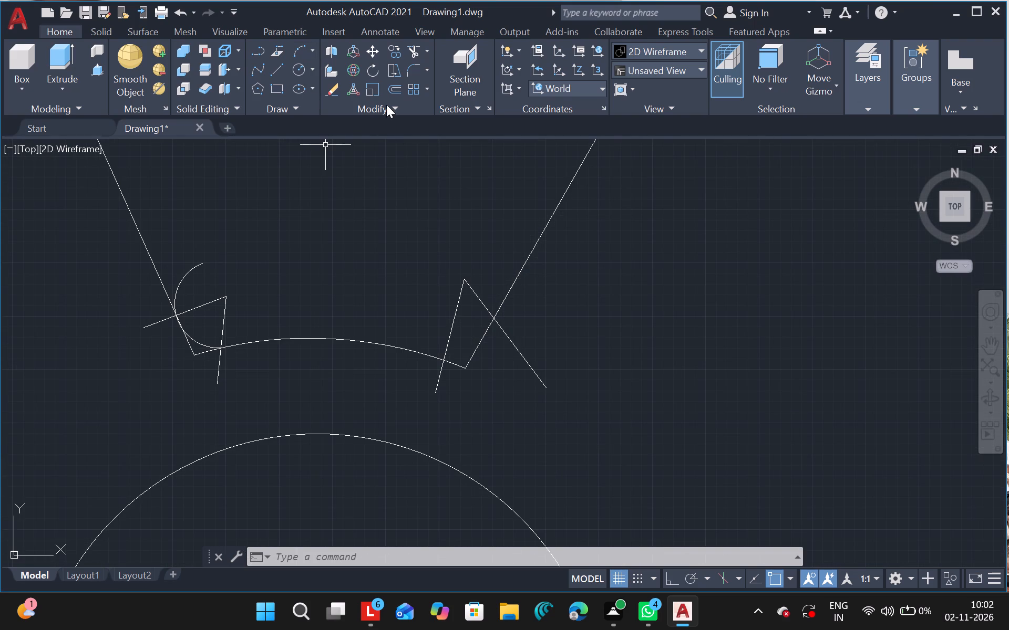
left_click(301, 49)
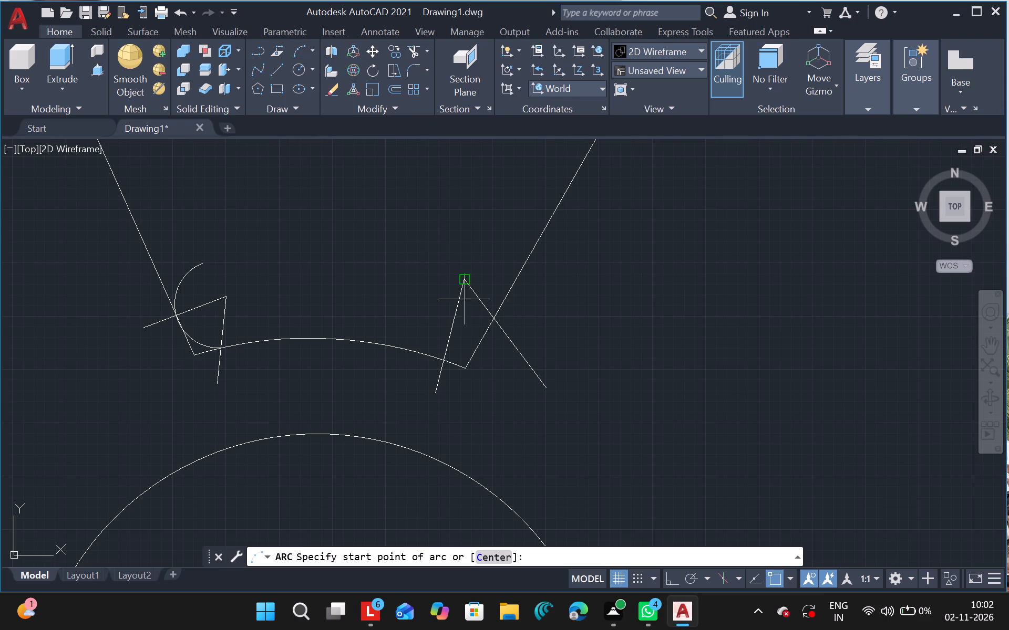
left_click_drag(496, 322, 442, 358)
left_click(442, 358)
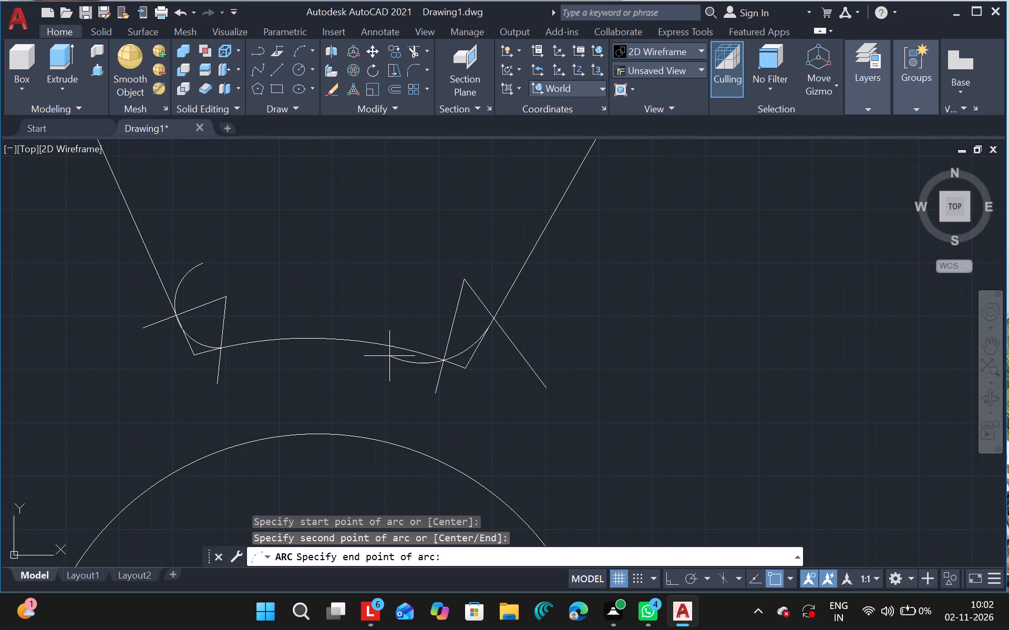
left_click(380, 329)
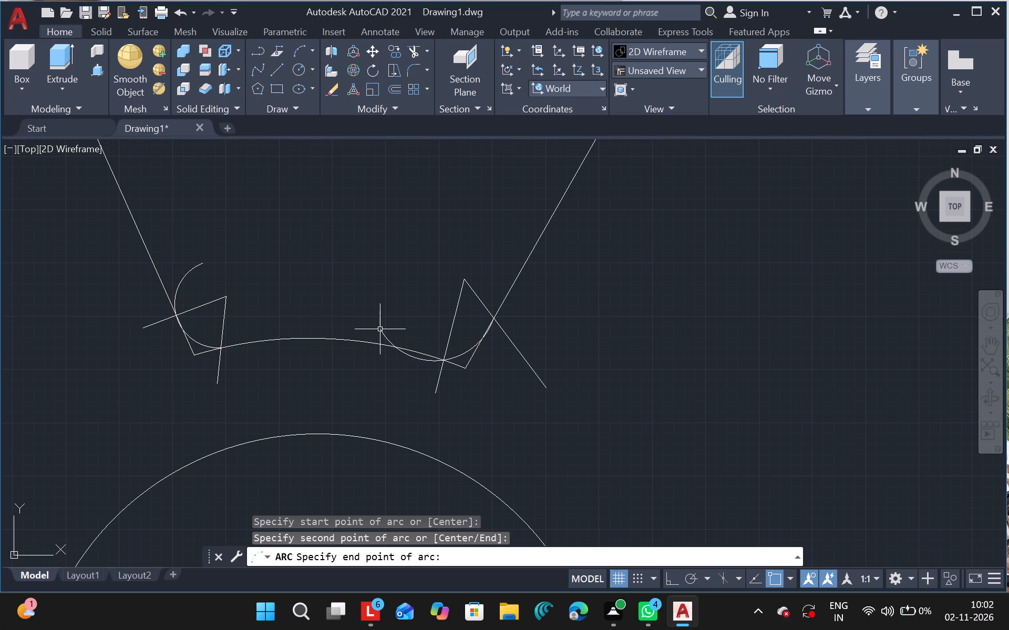
key("Escape")
left_click(380, 329)
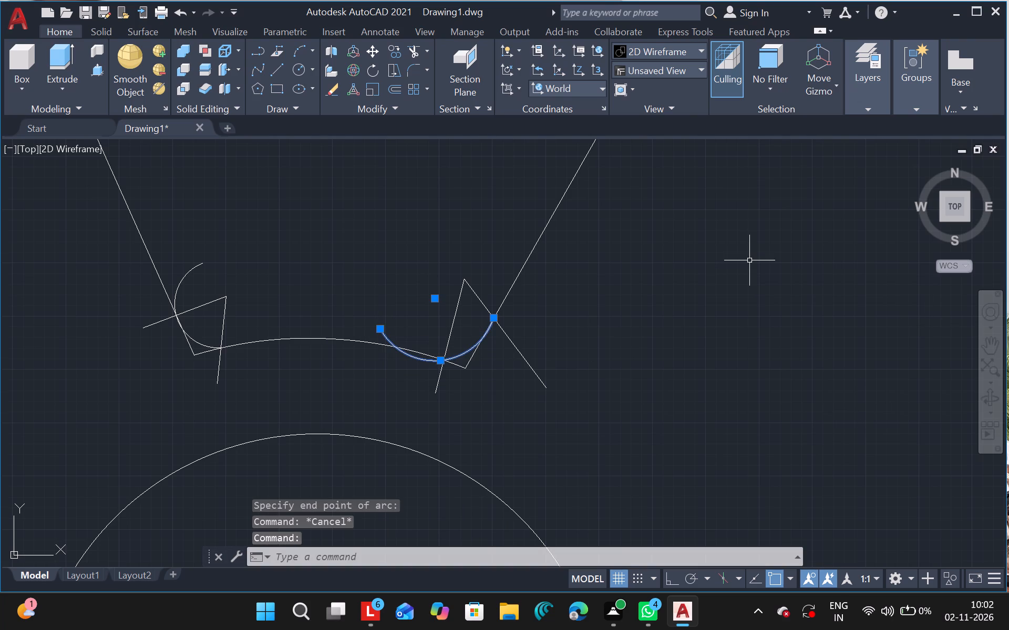
key("Escape")
left_click(689, 249)
left_click(474, 343)
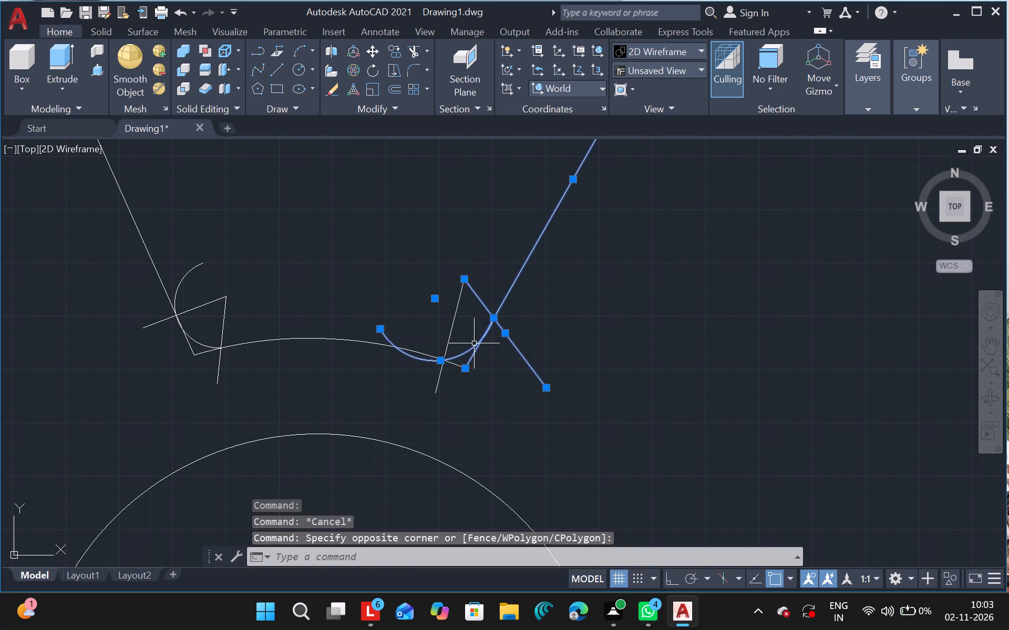
key("Escape")
Trim off the lower-right corner arc's free tail past its crossing with the construction line and the sector's lower arc.
type("tr")
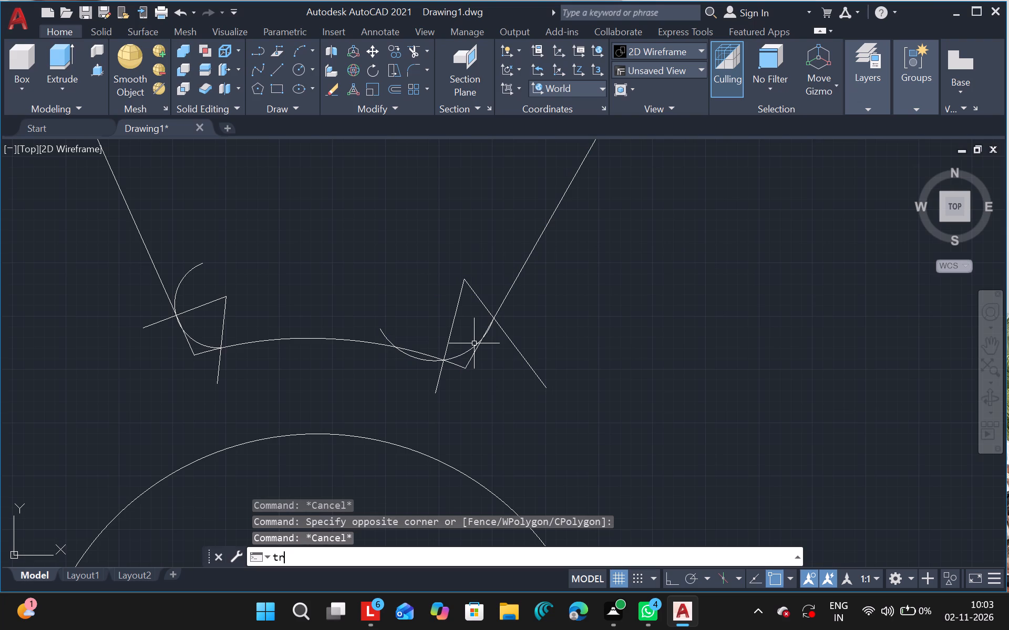
left_click(280, 411)
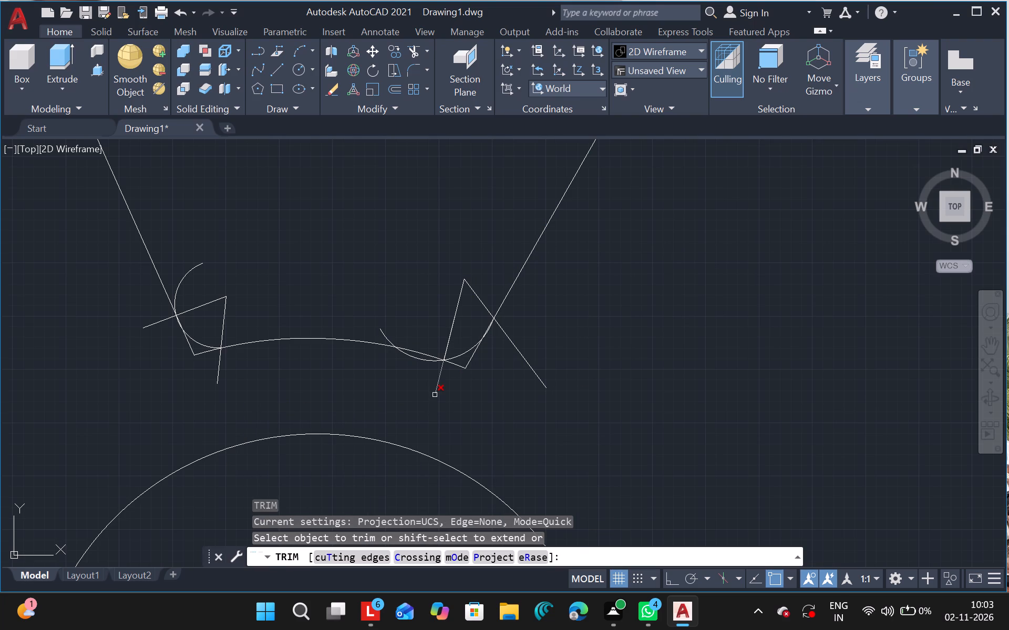
left_click_drag(435, 395, 416, 362)
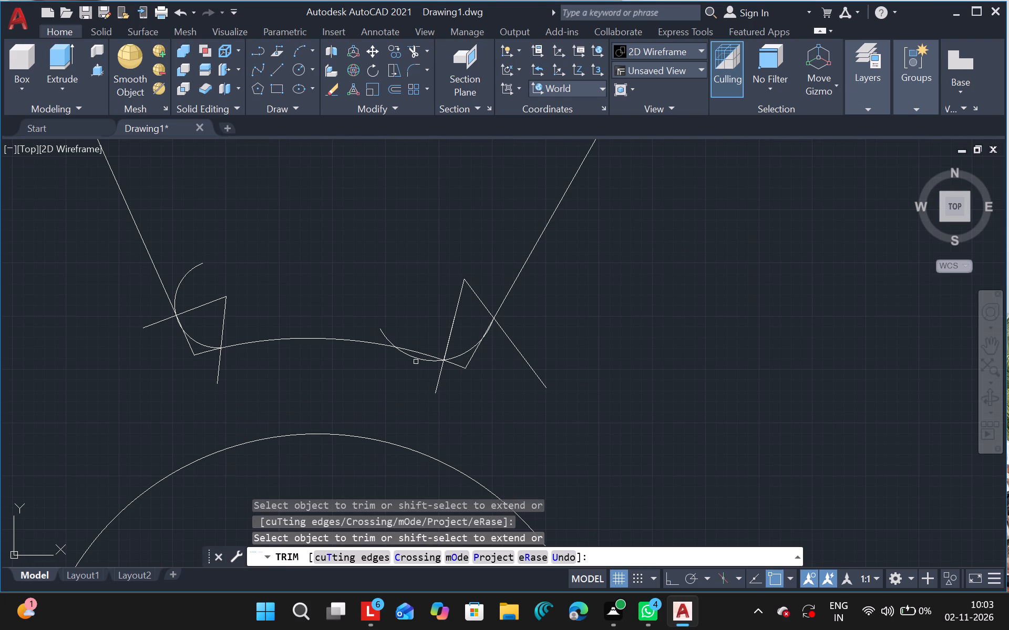
left_click_drag(416, 362, 417, 361)
left_click(417, 361)
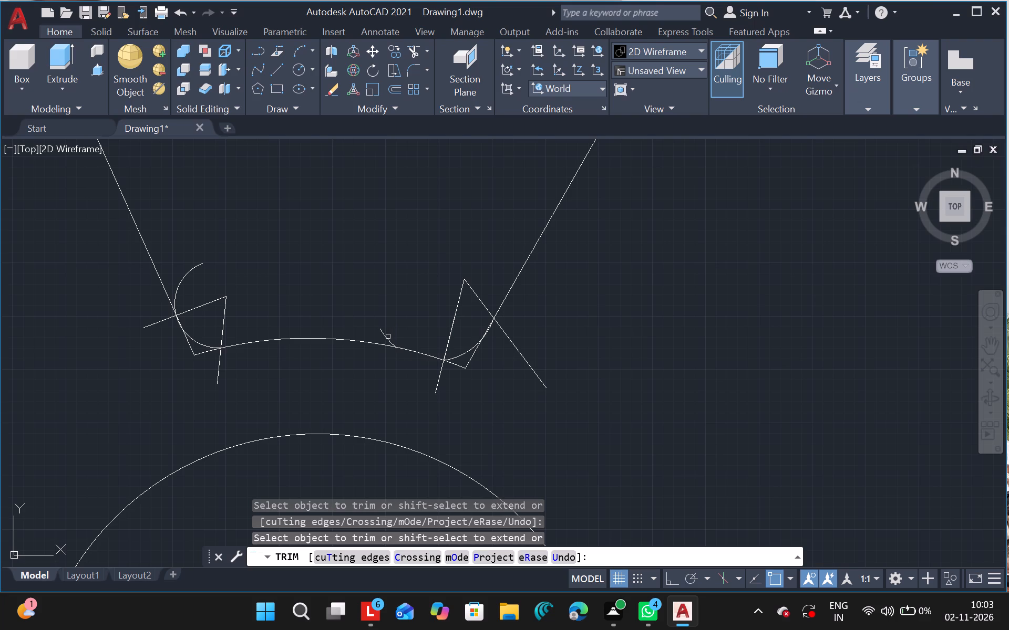
left_click(384, 337)
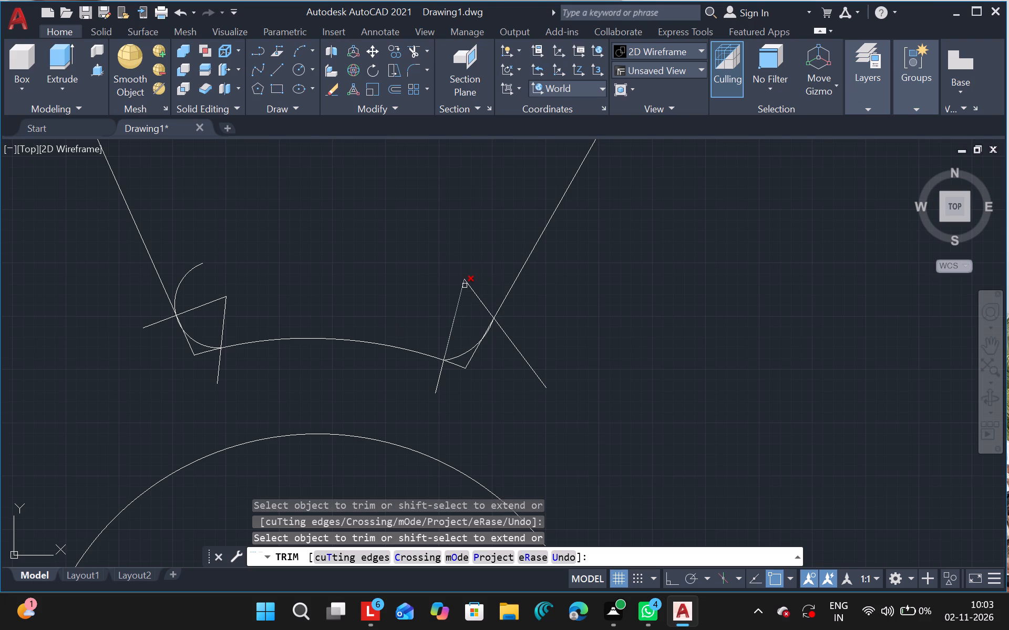
Trim away the upper part of the steep construction line and the whole slanted one at the sector's lower-right corner.
left_click(465, 286)
left_click(464, 288)
left_click_drag(464, 288, 472, 282)
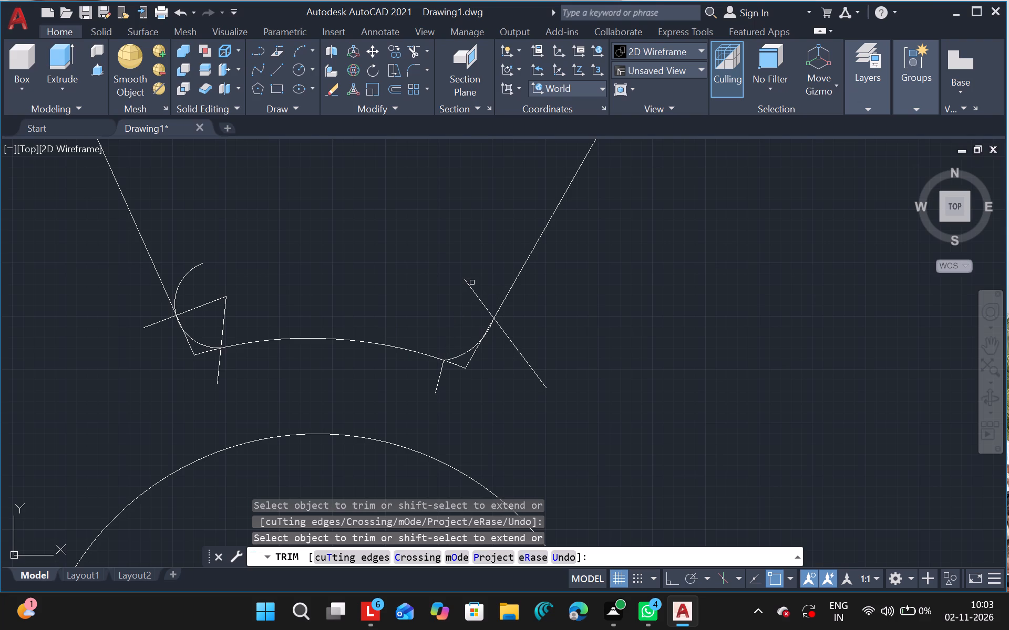
left_click_drag(472, 282, 469, 283)
left_click(469, 283)
left_click(522, 352)
Trim the sharp lower-right corner's side and lower-arc stubs outside the rounding arc, plus the remaining construction-line piece.
left_click_drag(471, 361, 468, 362)
left_click_drag(468, 362, 458, 365)
left_click_drag(458, 365, 442, 369)
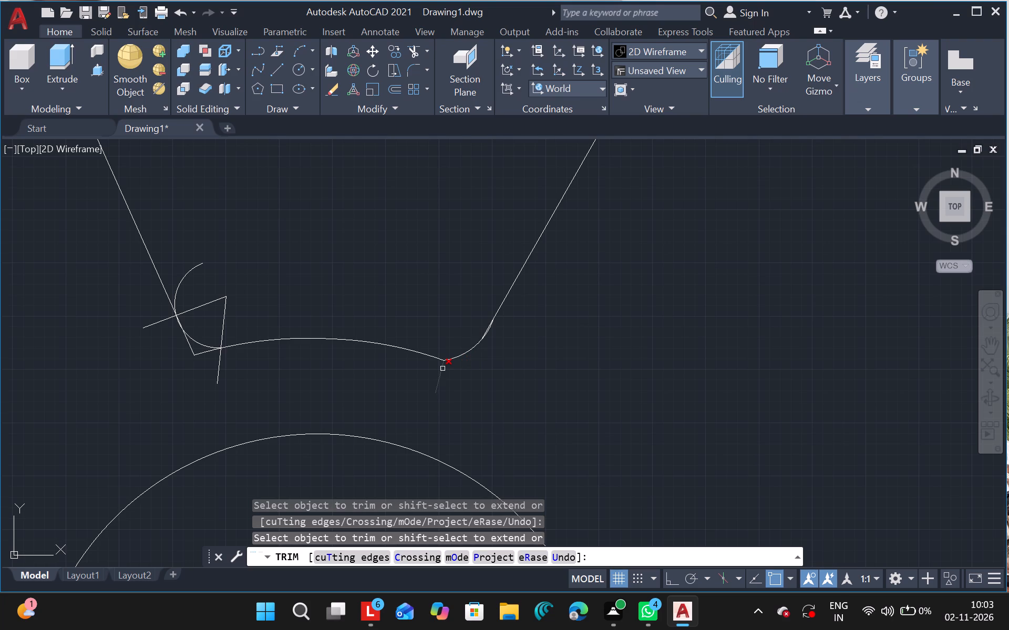
left_click(442, 369)
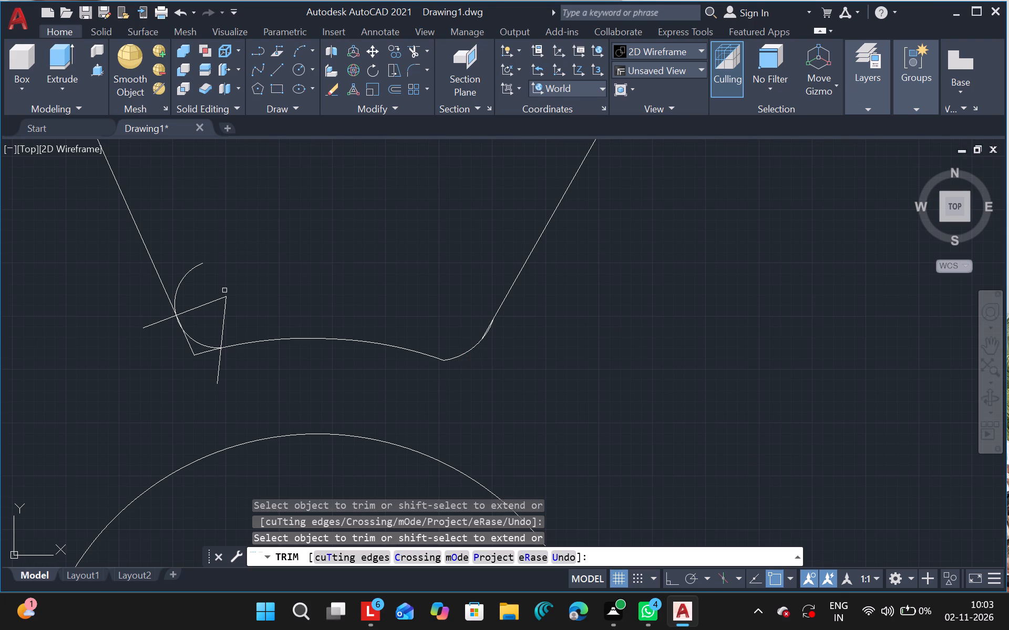
Trim away both construction lines and the rounding arc's free upper end at the sector's lower-left corner.
left_click(223, 299)
left_click_drag(223, 299, 222, 307)
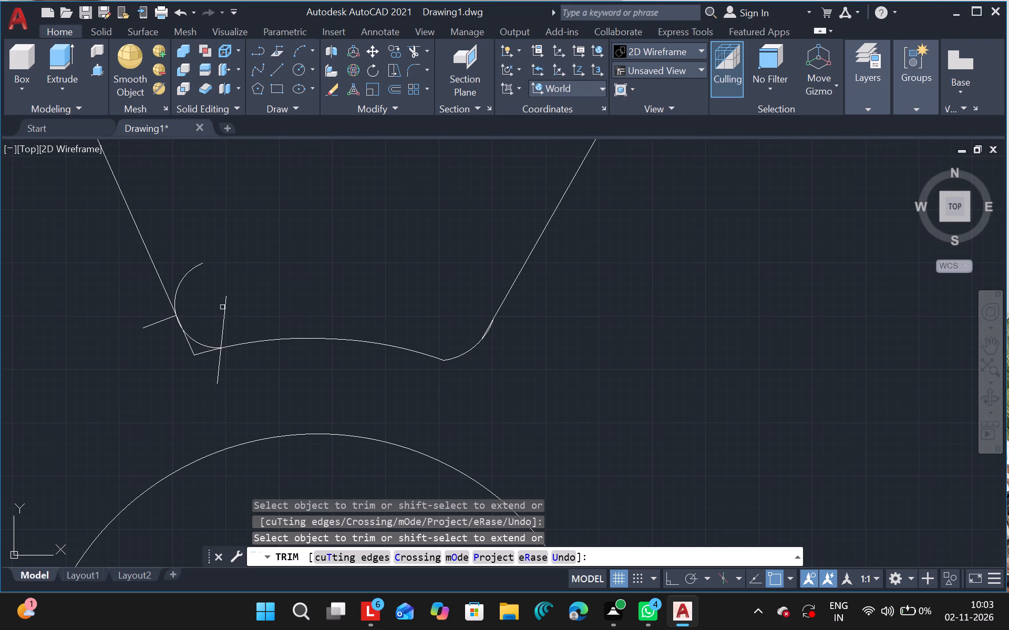
left_click_drag(222, 307, 222, 309)
left_click(222, 309)
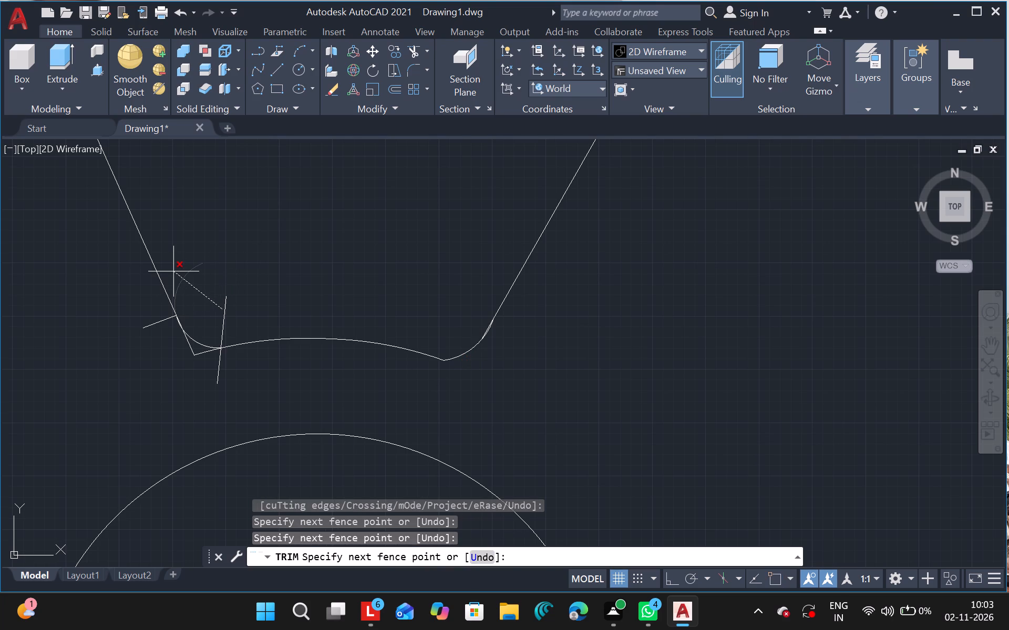
left_click(173, 271)
left_click_drag(207, 323, 256, 310)
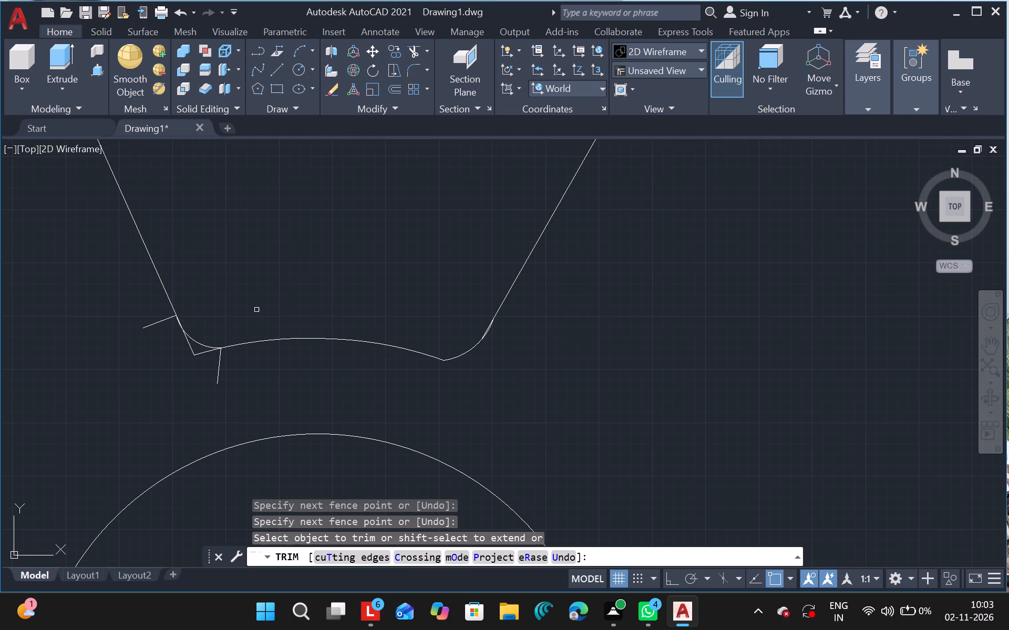
left_click(213, 375)
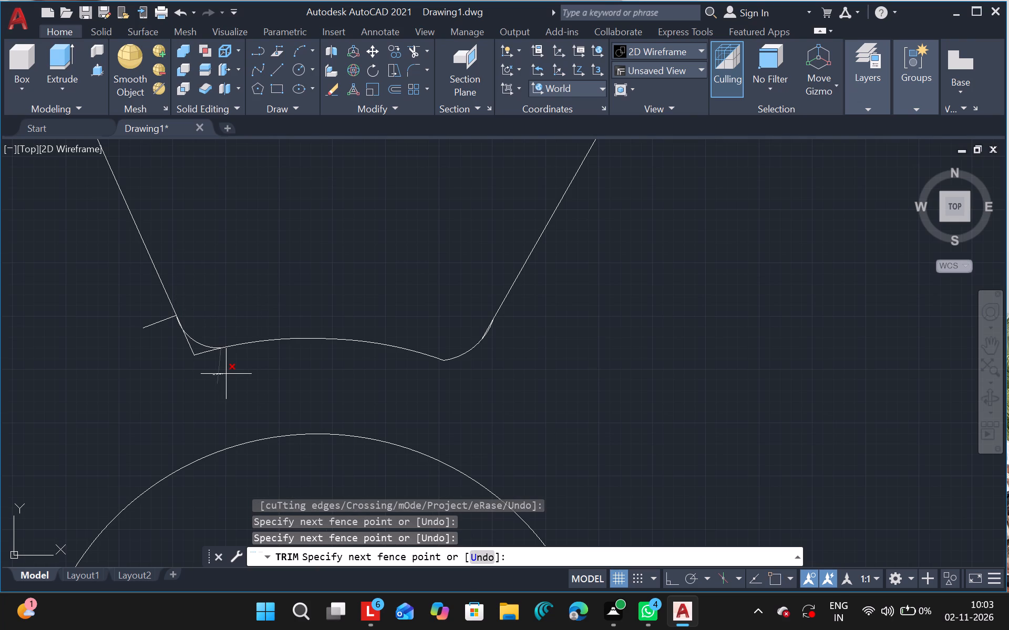
left_click(227, 374)
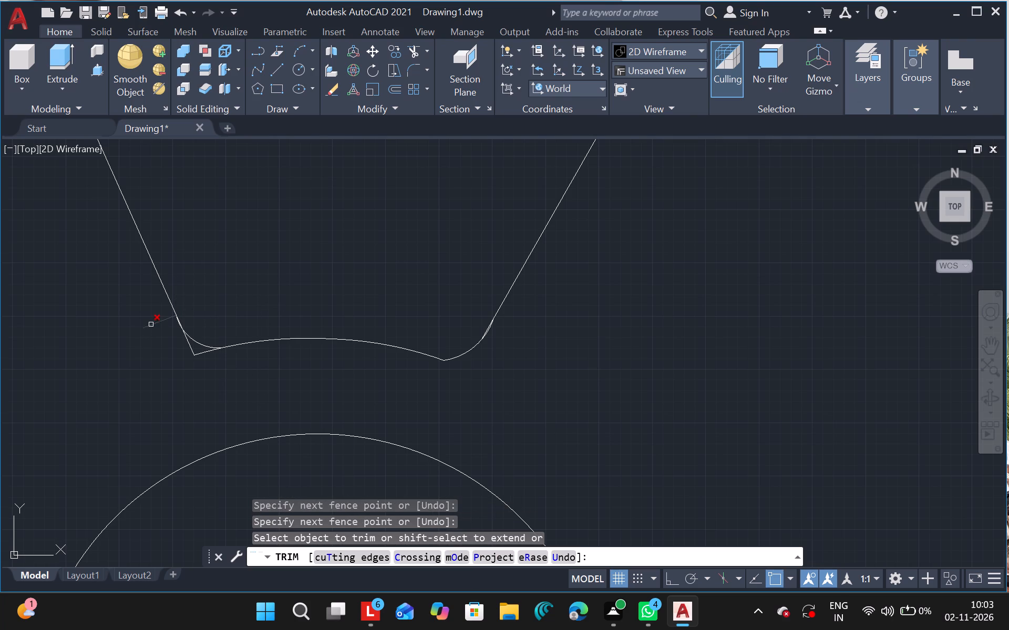
left_click(151, 324)
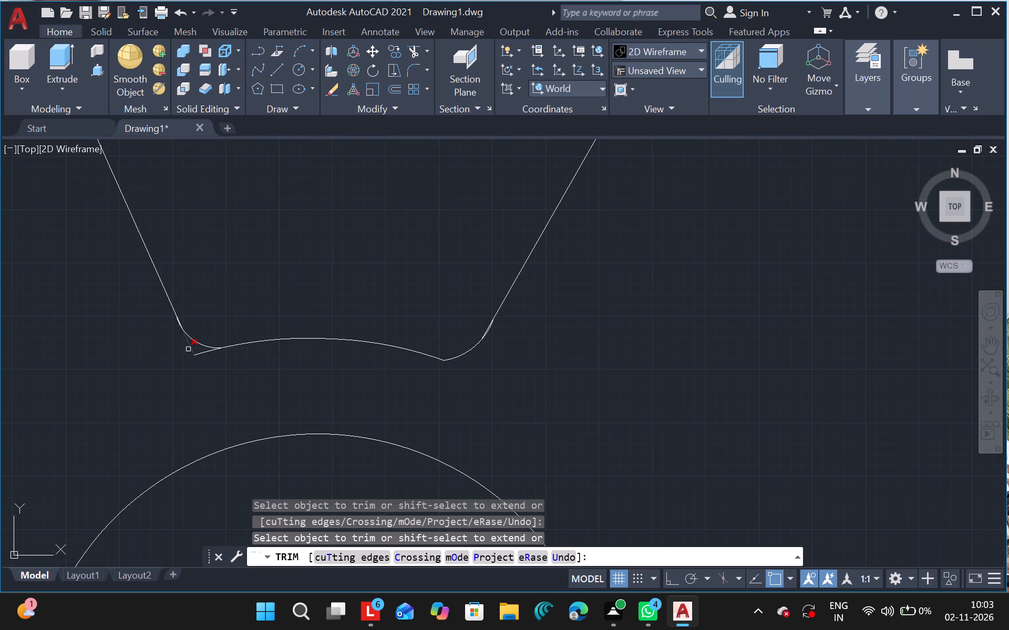
Trim the slanted-side and lower-arc stubs that extend outside the rounding arc at the sector's lower-left corner.
left_click(194, 352)
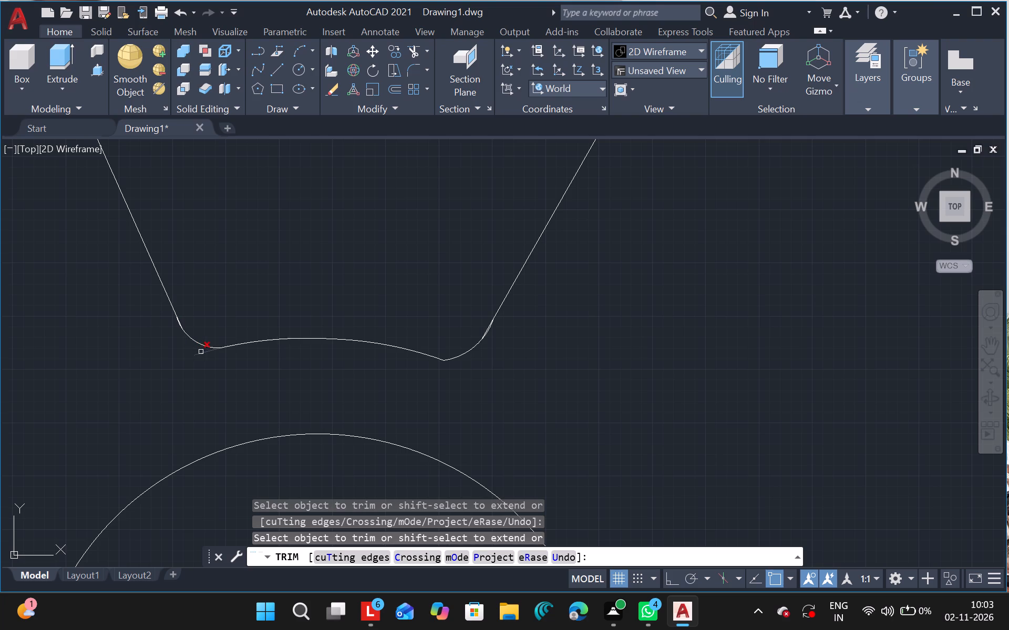
left_click(201, 352)
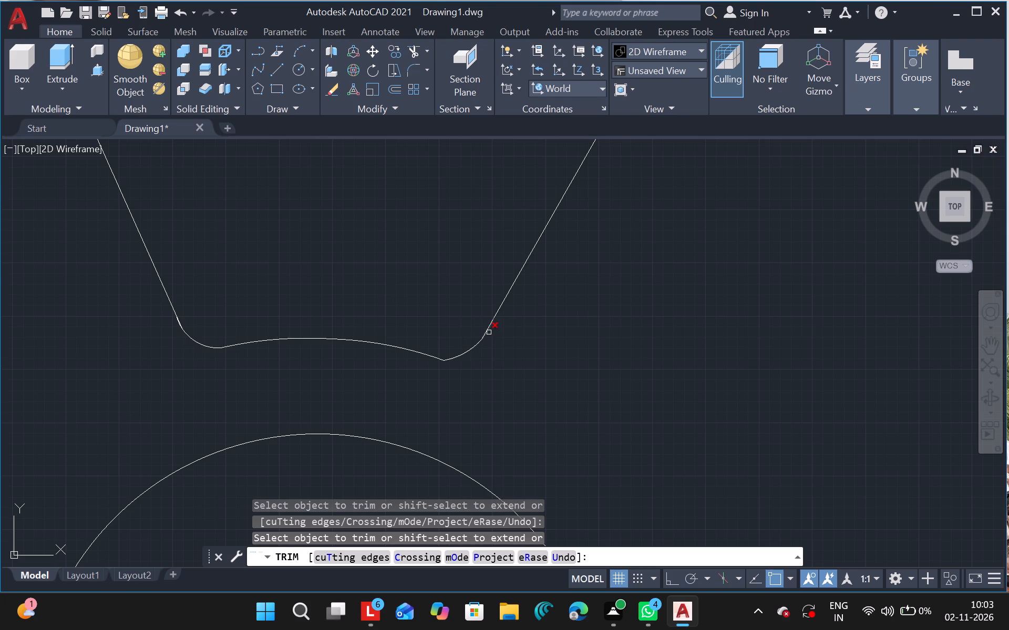
Trim the small overlapping slivers where the two lower rounding arcs meet the sector's slanted sides, and end the Trim command.
left_click(488, 332)
left_click_drag(180, 321, 324, 269)
key("Escape")
scroll(330, 282, "down", 3, "ctrl")
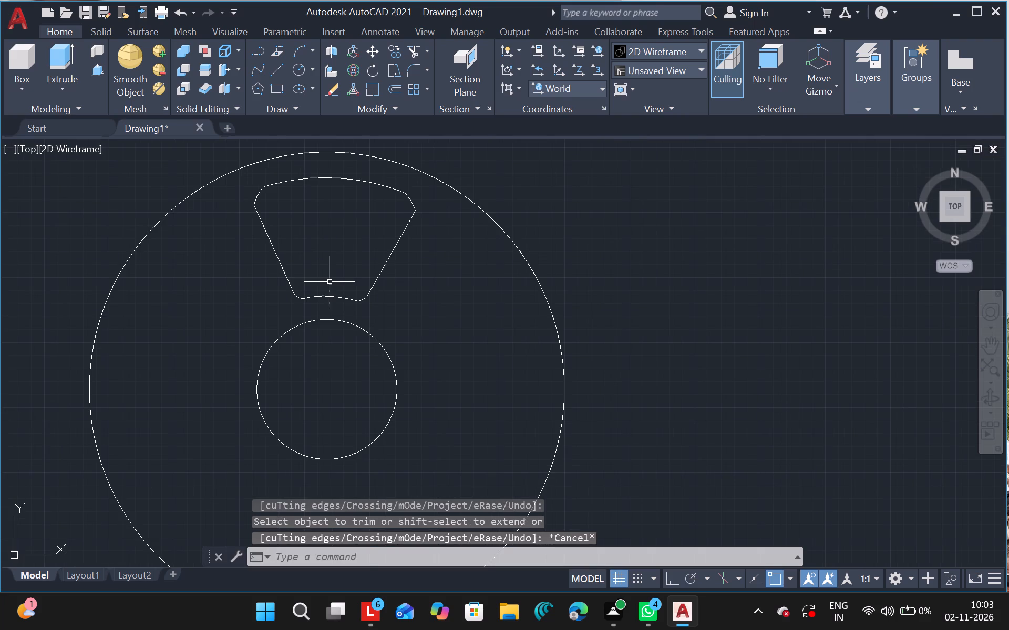
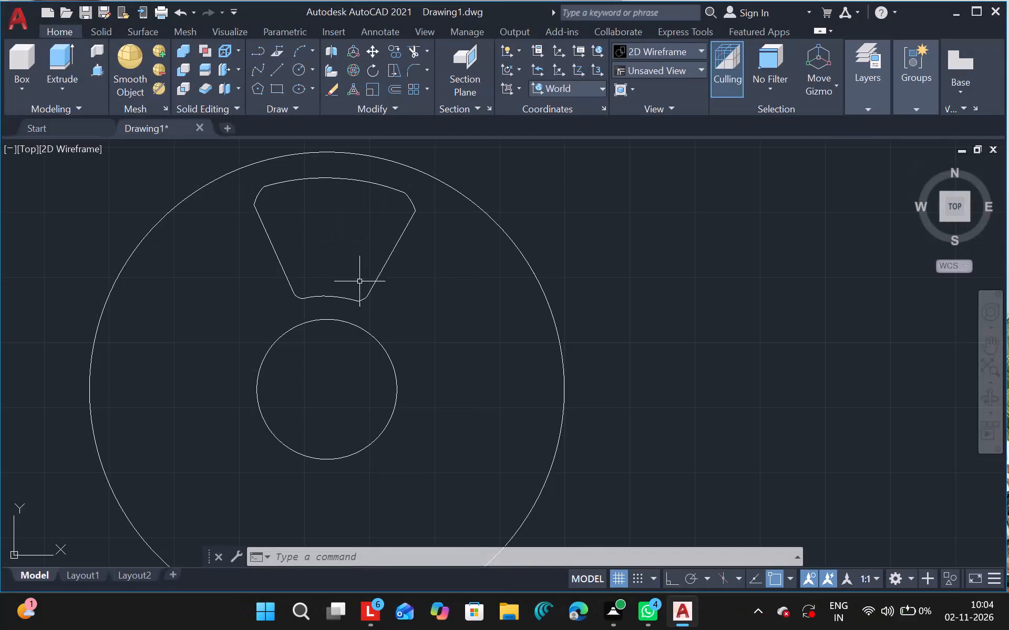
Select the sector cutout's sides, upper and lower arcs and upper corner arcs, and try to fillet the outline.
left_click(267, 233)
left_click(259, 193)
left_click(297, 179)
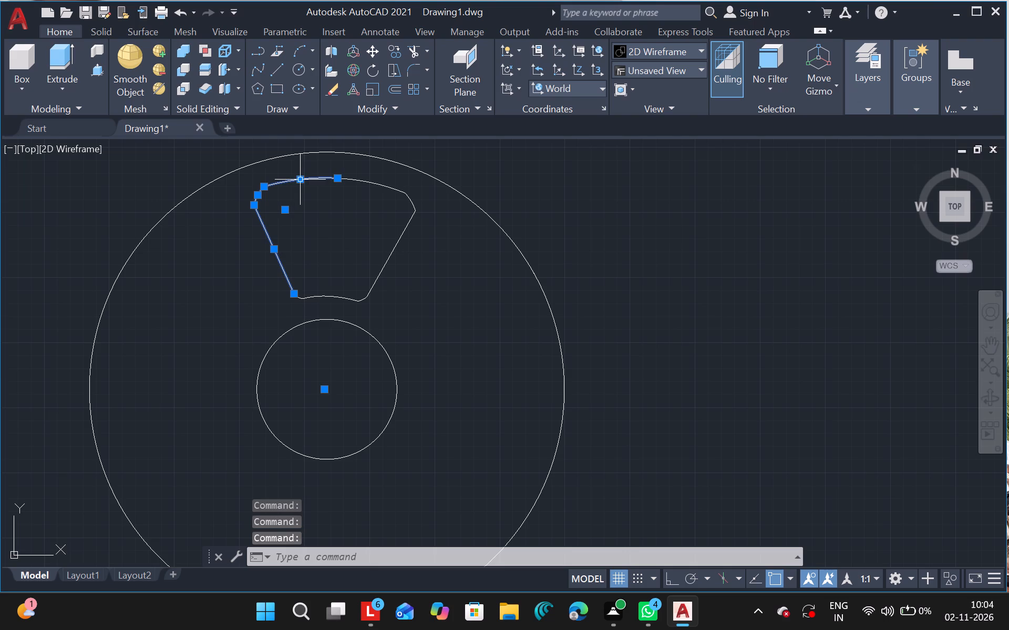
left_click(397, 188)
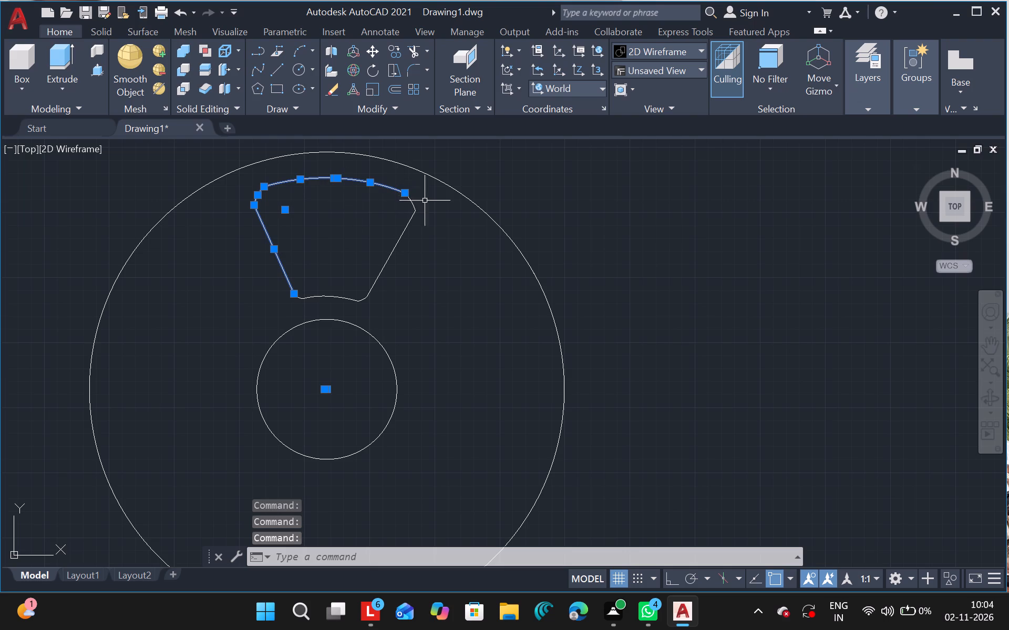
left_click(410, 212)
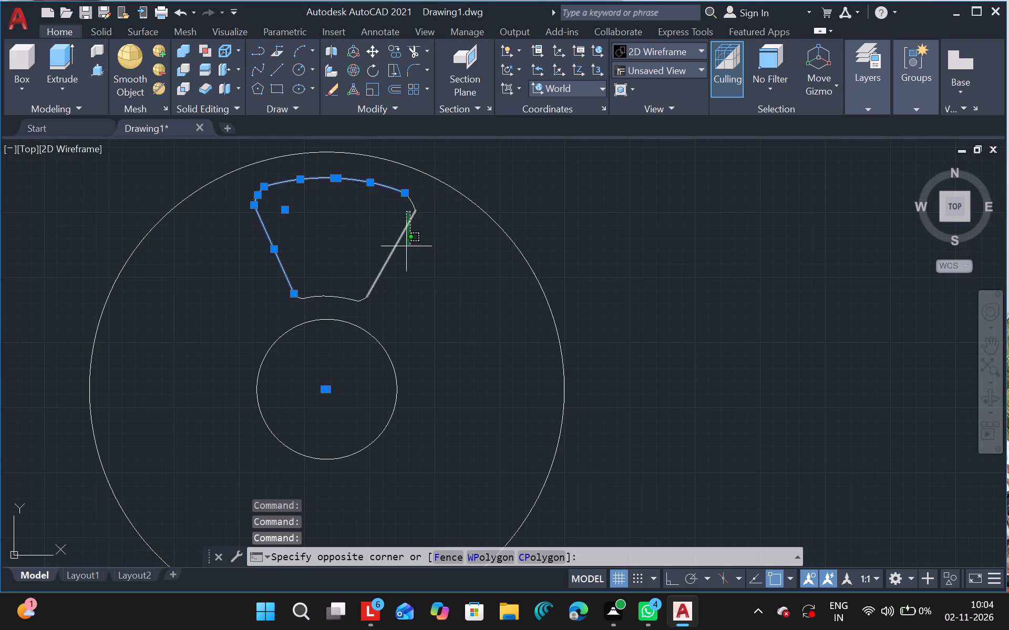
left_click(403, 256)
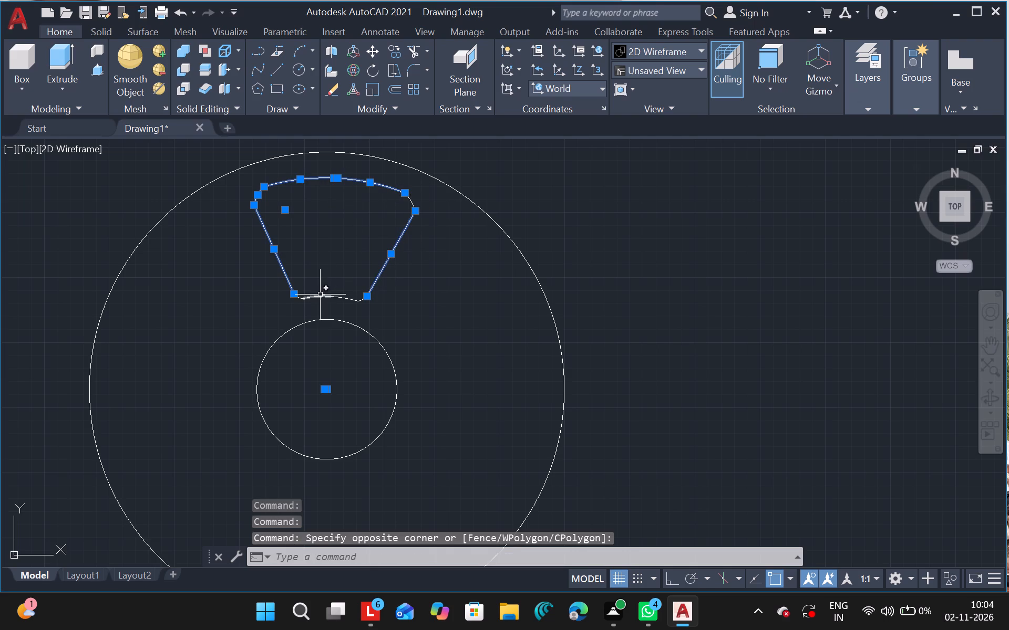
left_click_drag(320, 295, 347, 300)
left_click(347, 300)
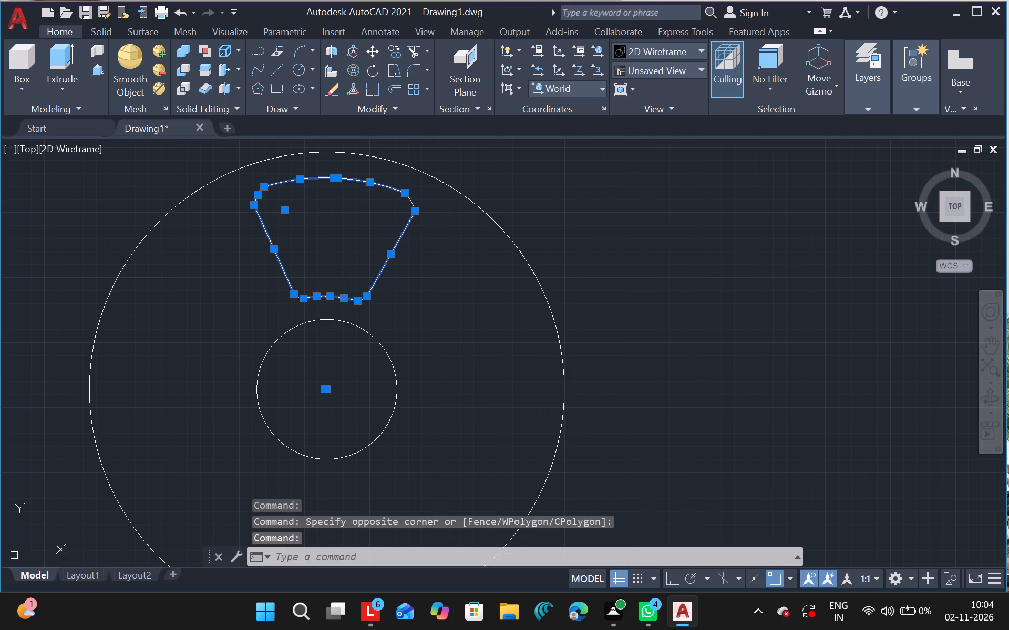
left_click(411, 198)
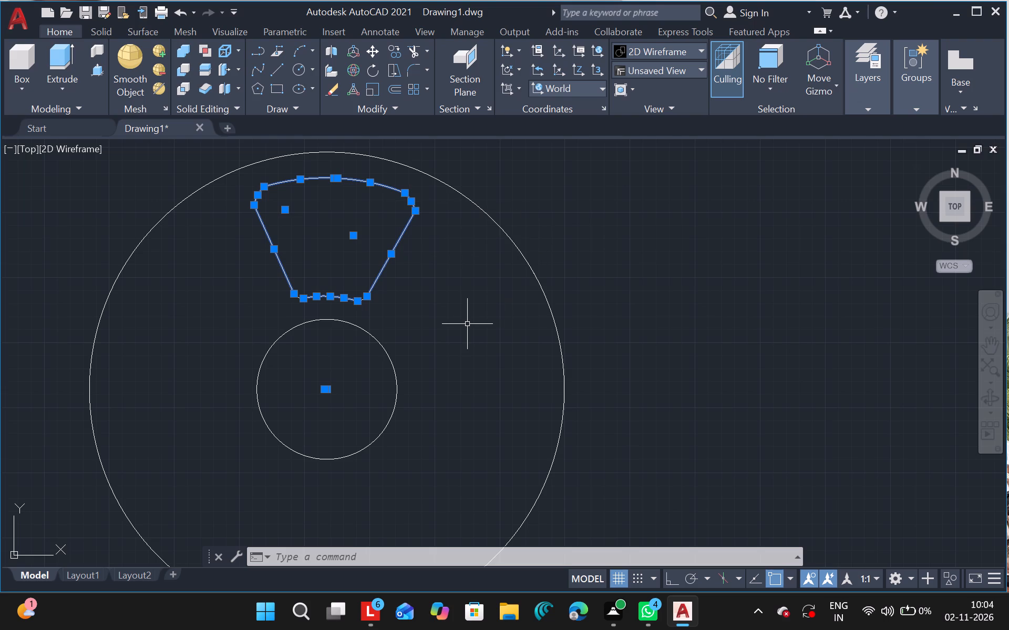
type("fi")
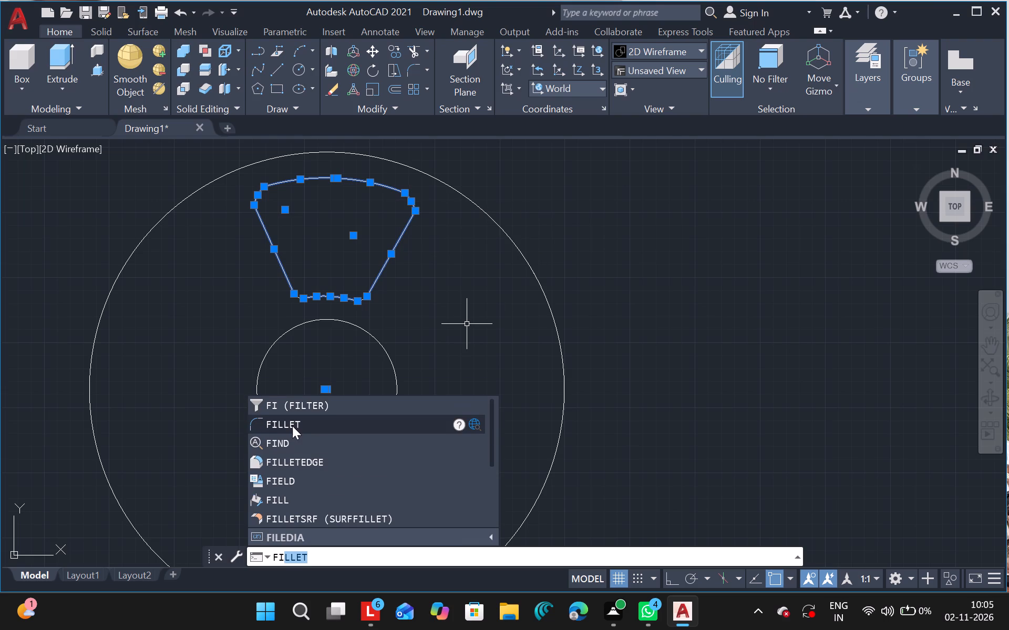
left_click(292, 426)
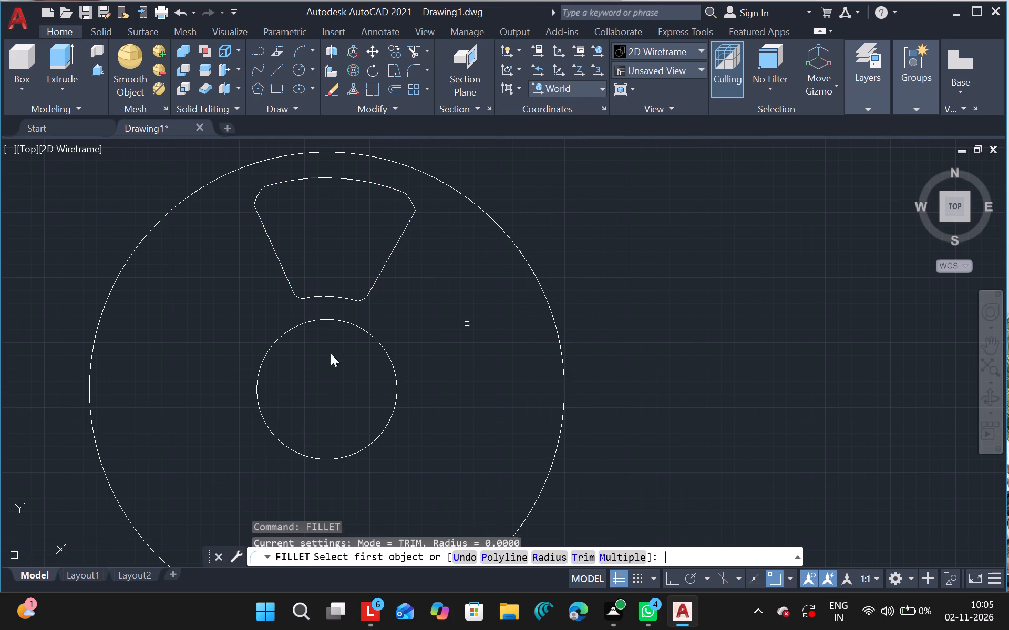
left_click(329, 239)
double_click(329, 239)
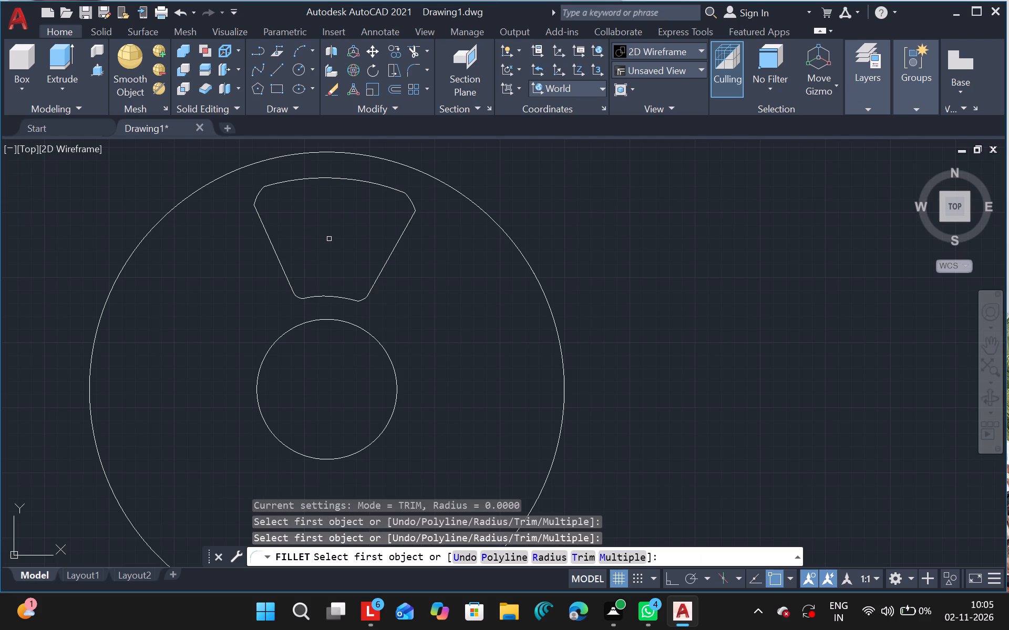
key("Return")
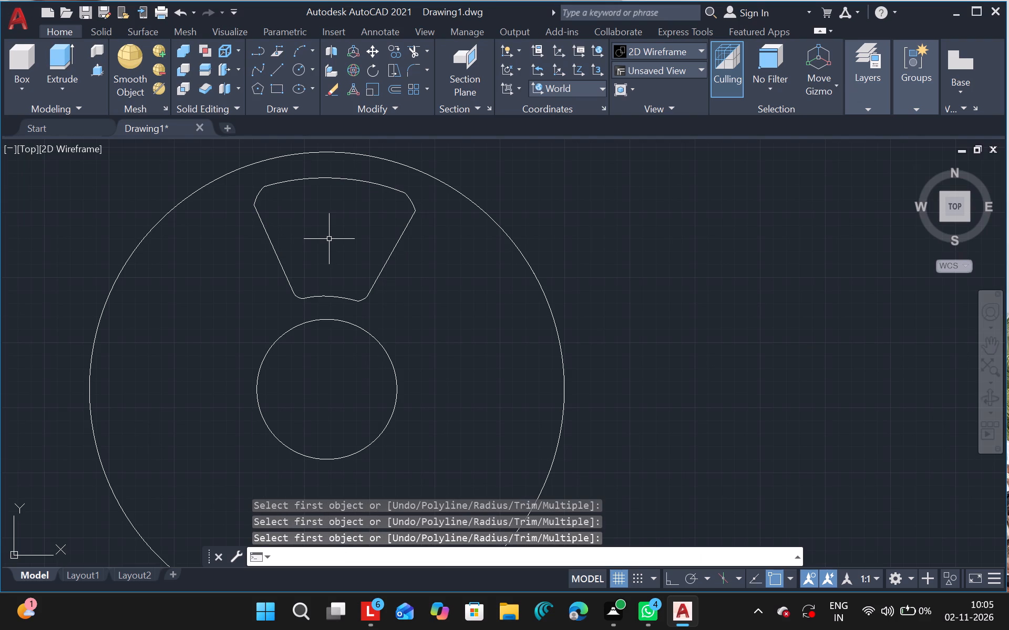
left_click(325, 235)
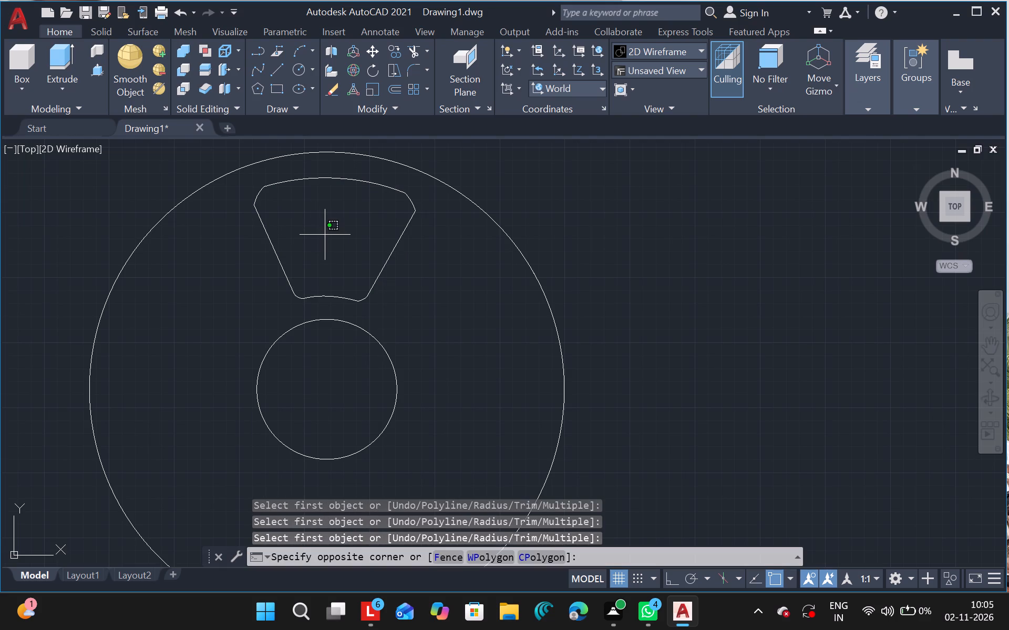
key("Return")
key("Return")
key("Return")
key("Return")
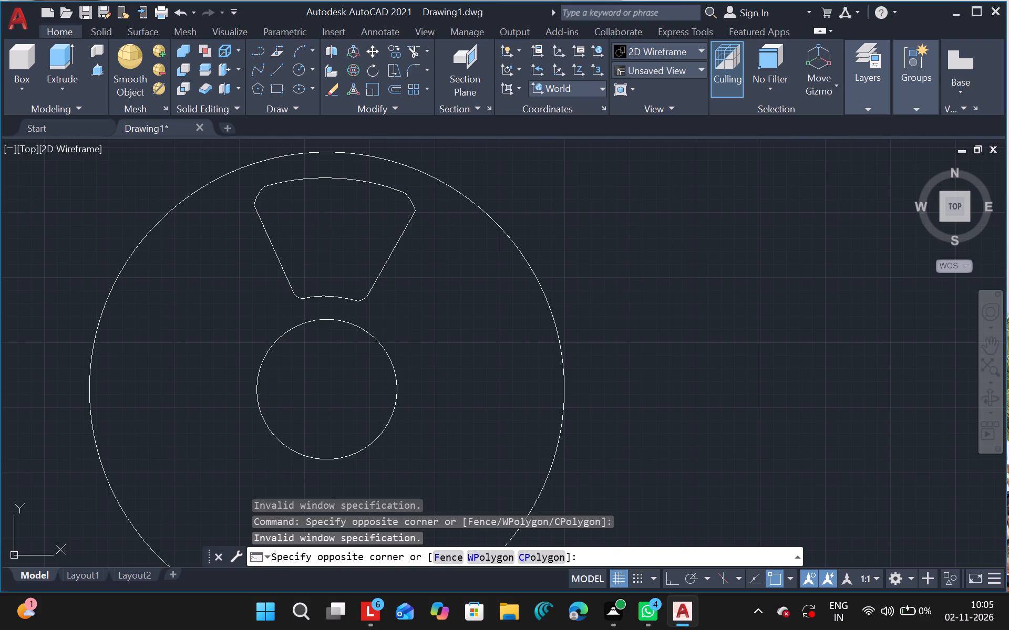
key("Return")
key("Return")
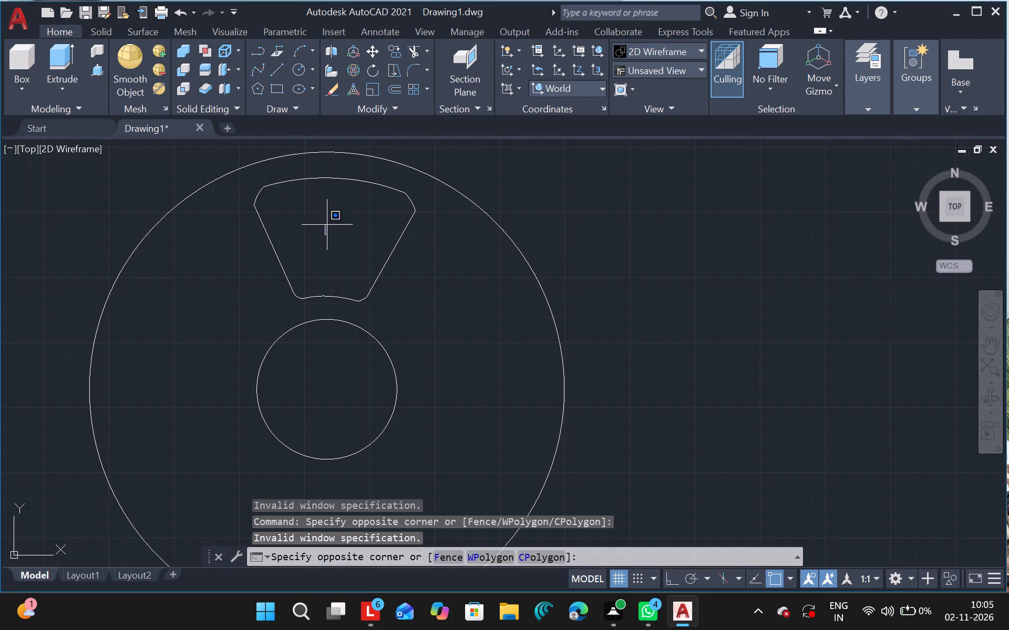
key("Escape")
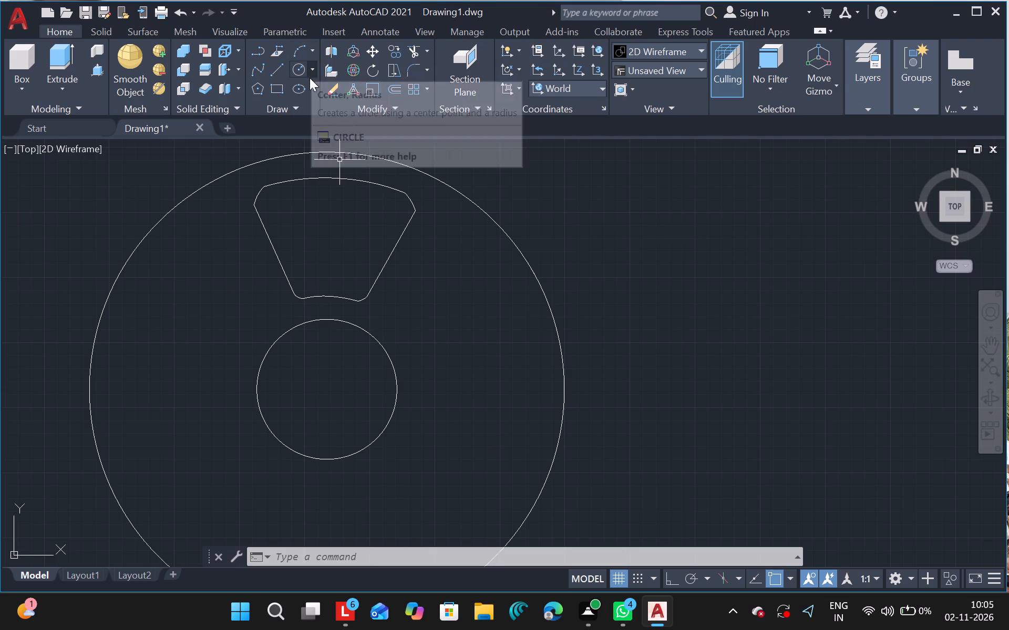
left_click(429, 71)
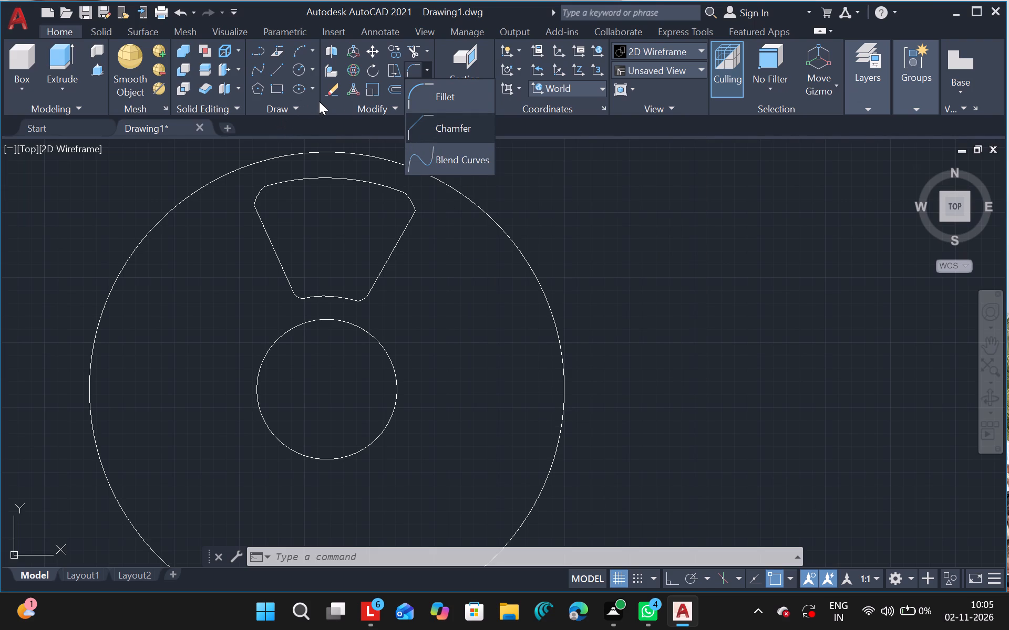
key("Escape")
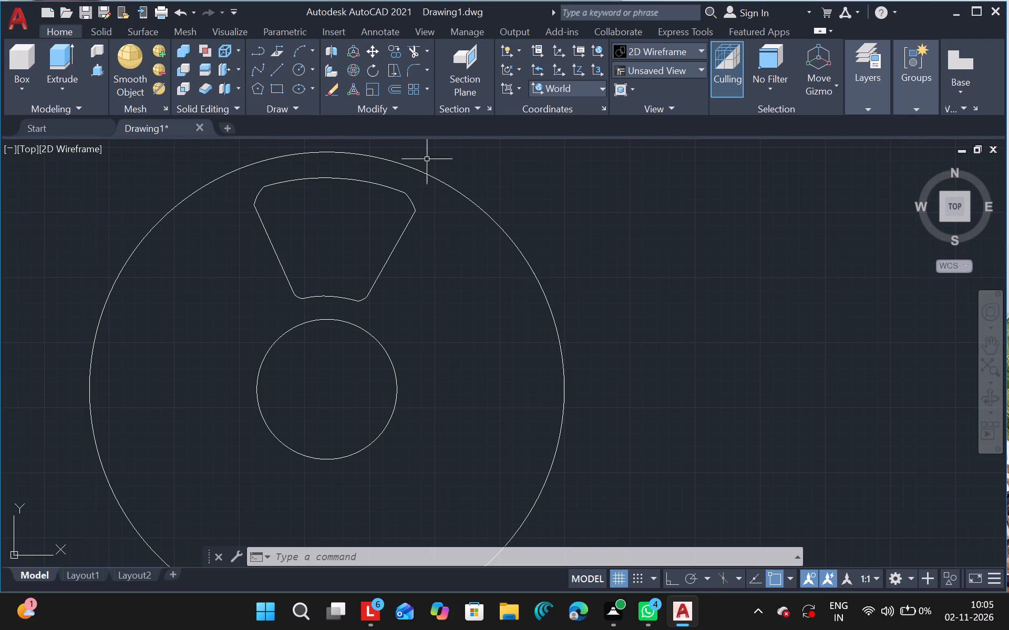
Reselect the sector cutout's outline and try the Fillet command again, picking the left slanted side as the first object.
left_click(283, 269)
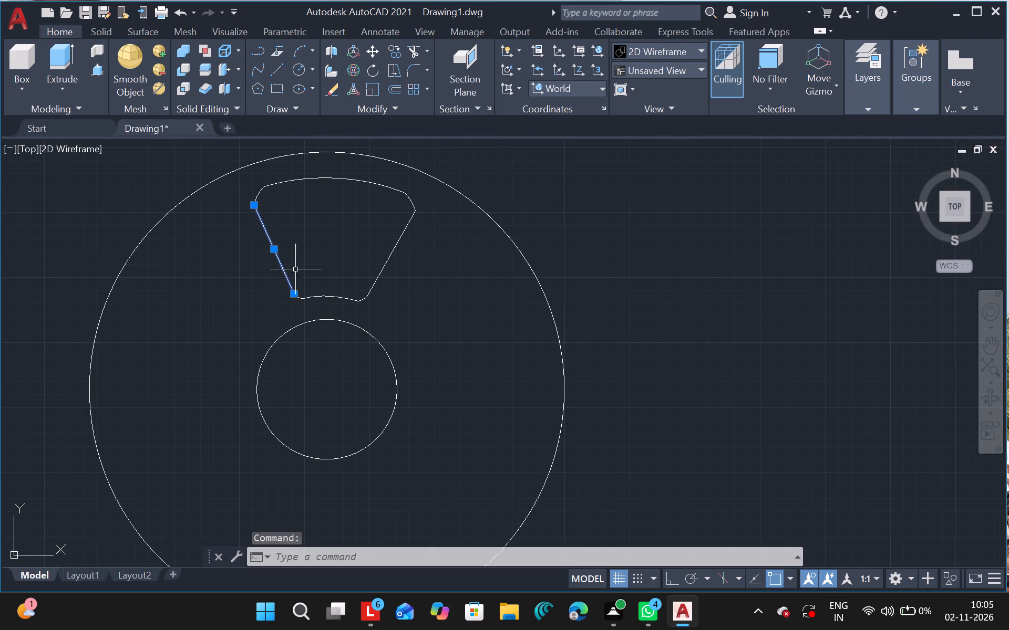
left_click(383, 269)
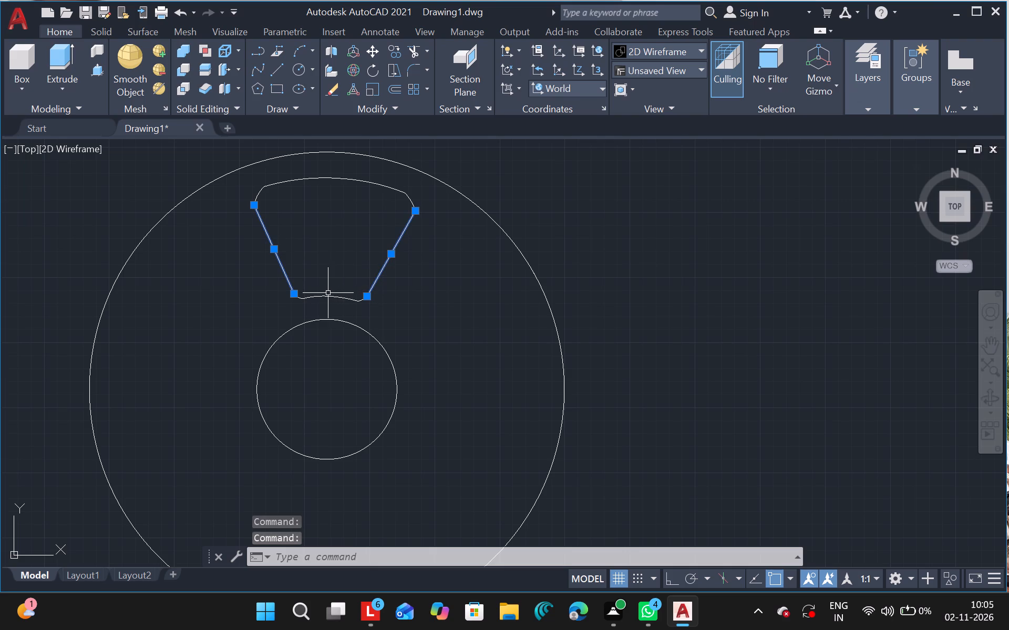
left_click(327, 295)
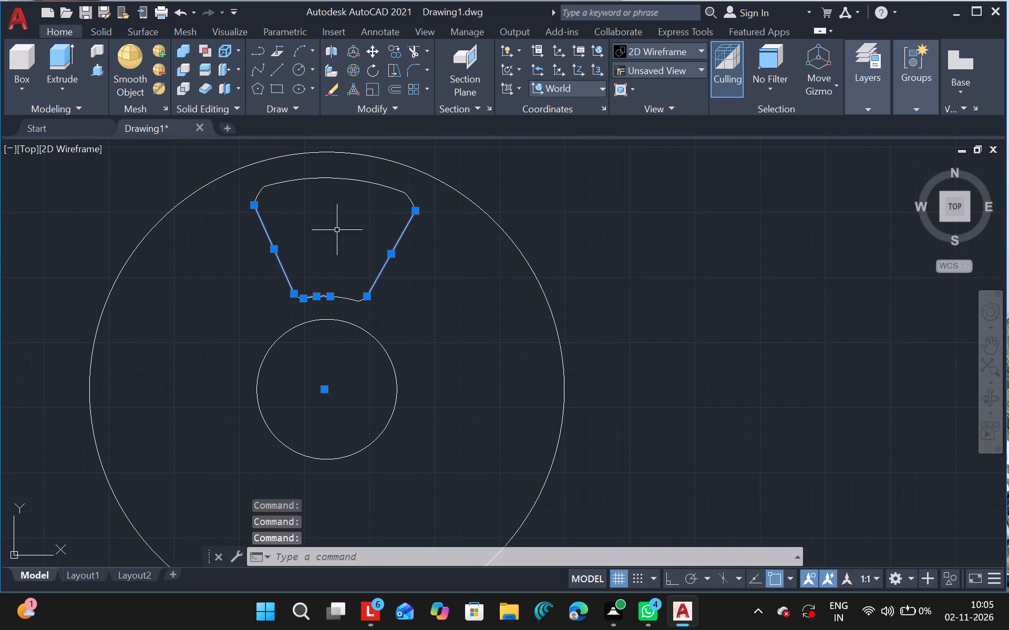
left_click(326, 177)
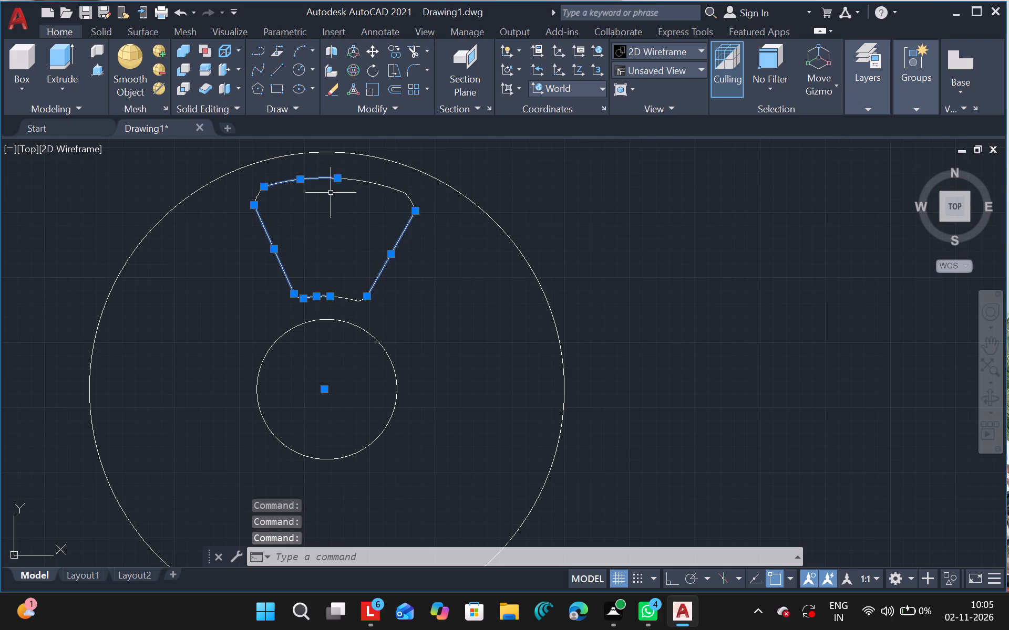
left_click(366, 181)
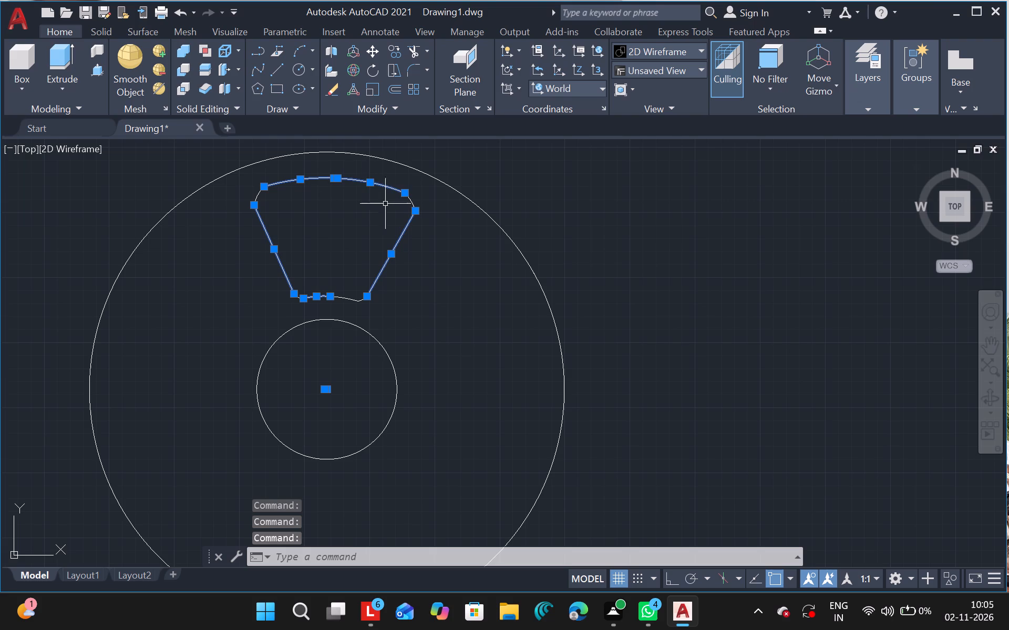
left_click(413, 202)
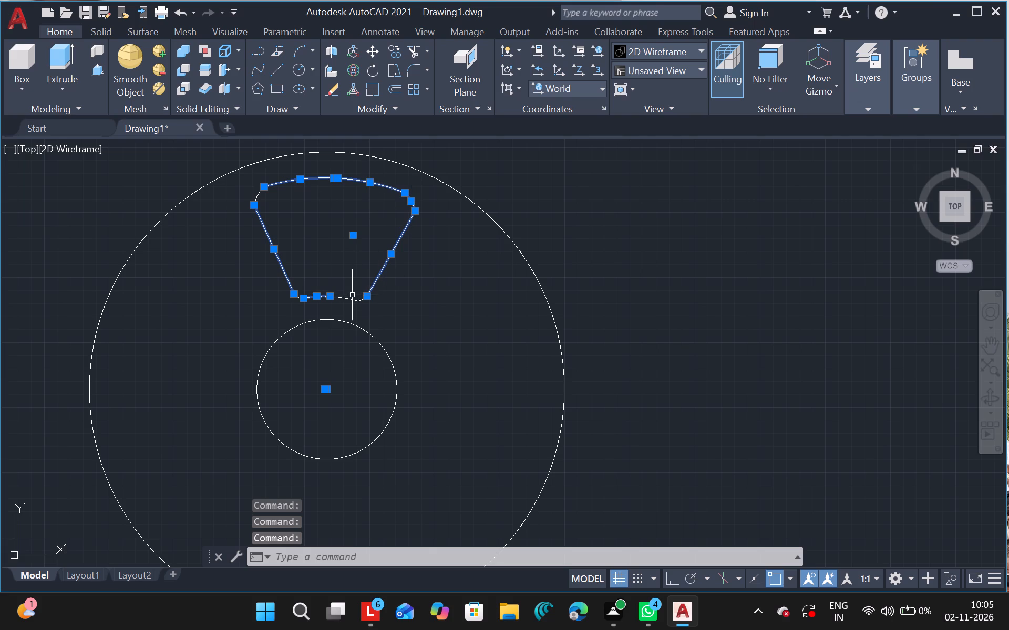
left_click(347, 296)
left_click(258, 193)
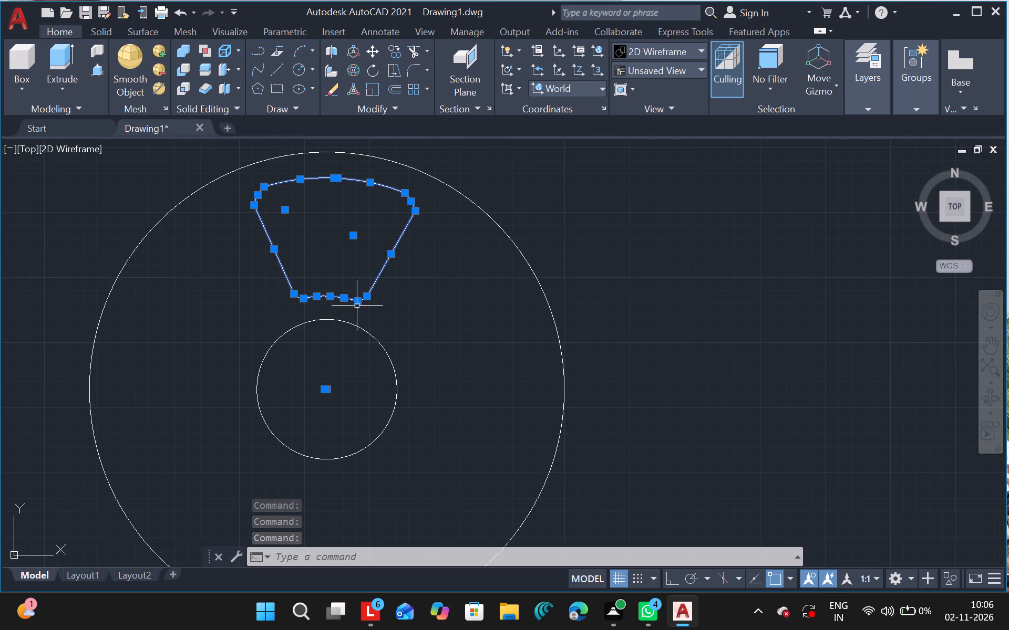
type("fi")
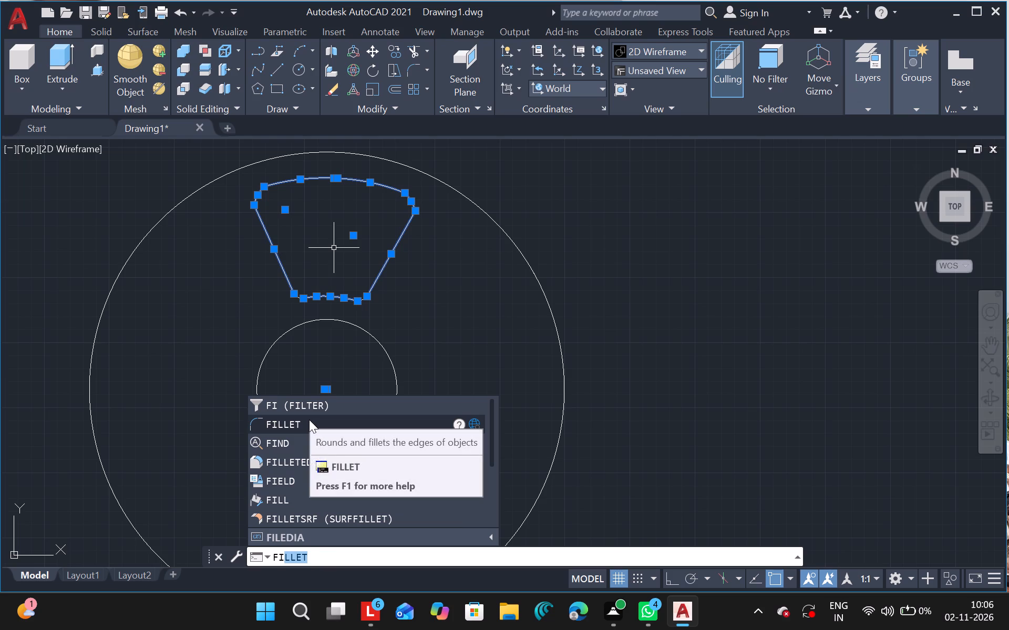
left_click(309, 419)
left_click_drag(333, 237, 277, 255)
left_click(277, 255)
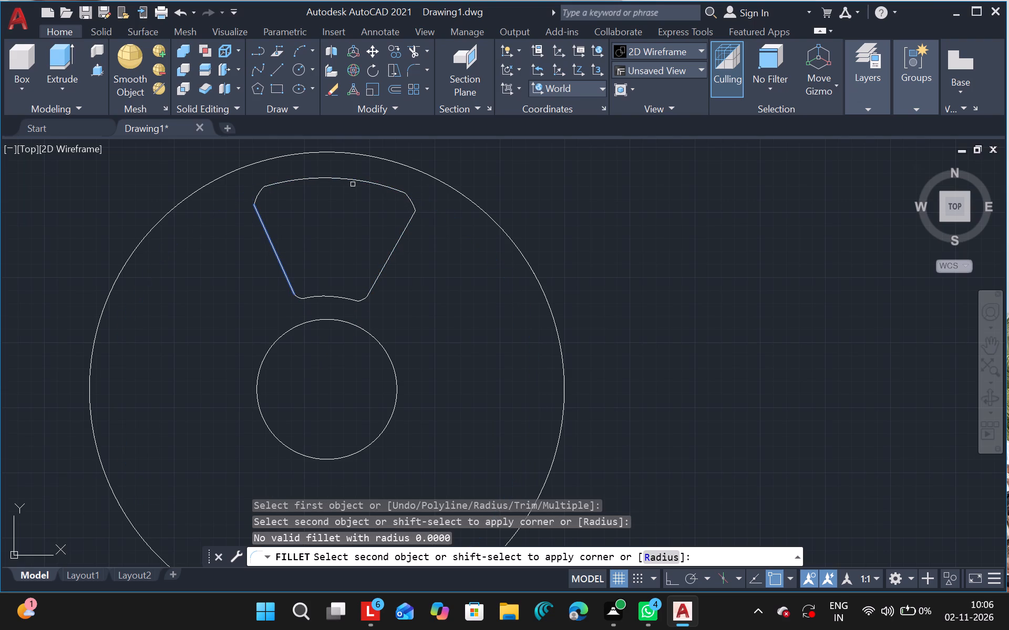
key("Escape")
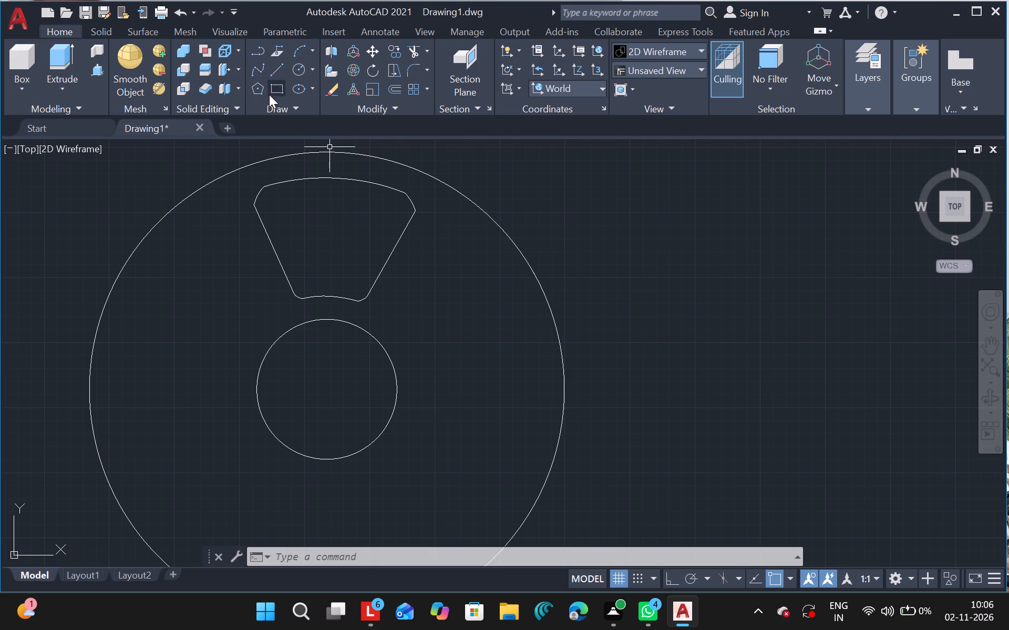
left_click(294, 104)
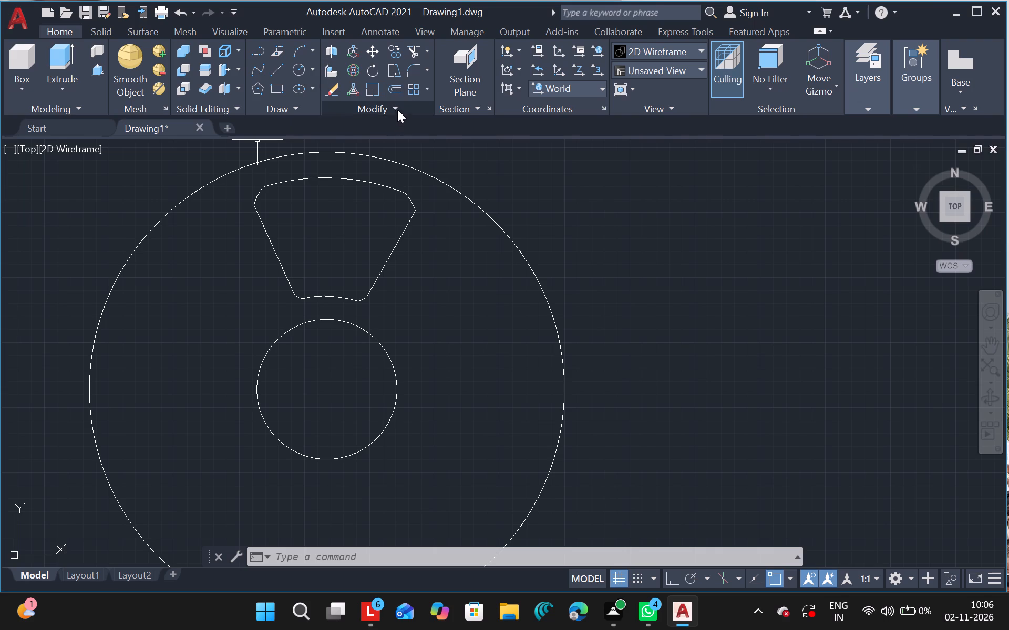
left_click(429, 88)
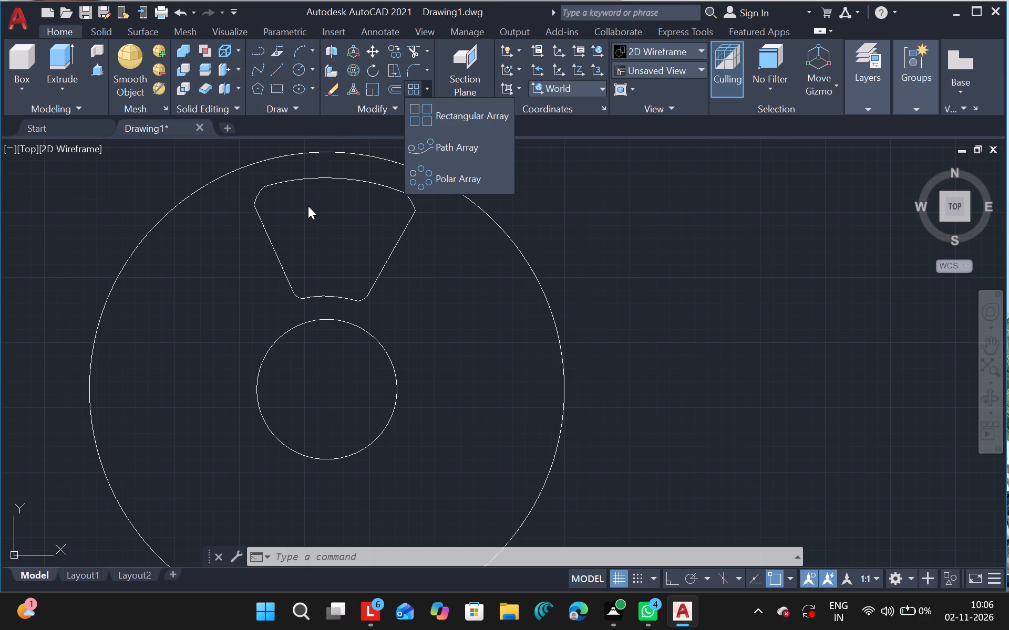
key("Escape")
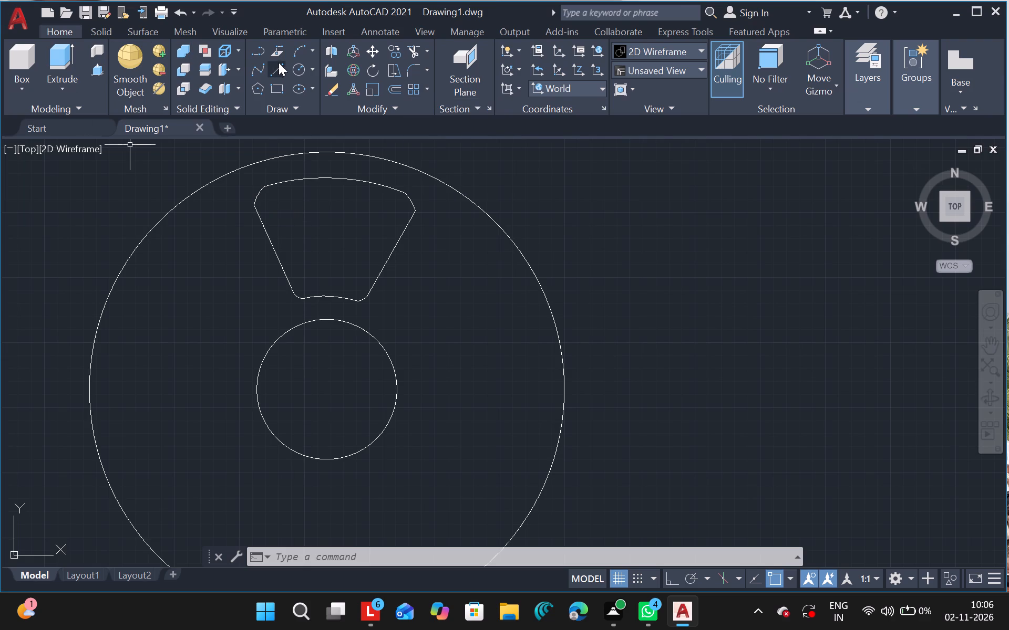
Draw a four-sided inner outline of connected lines inside the sector, carrying its lower line out past the sector's left side.
left_click(281, 62)
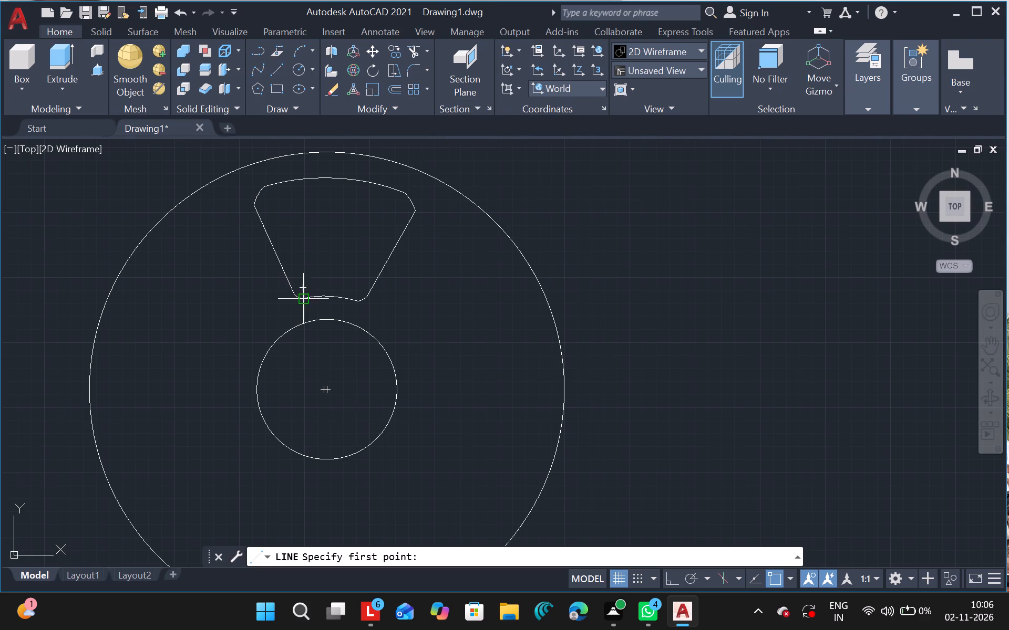
left_click_drag(301, 287, 275, 213)
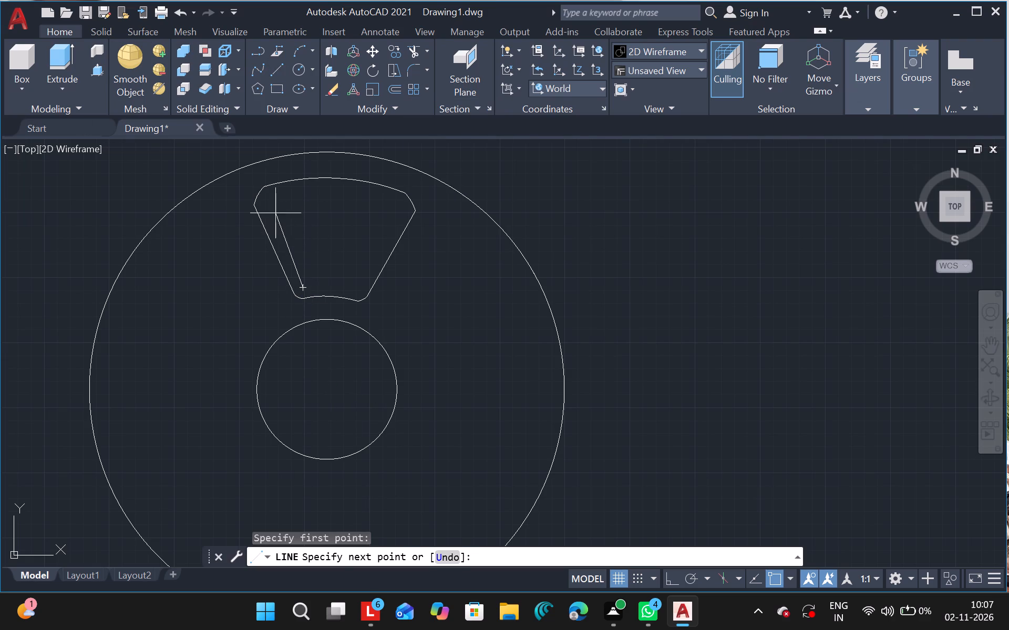
left_click_drag(275, 213, 275, 212)
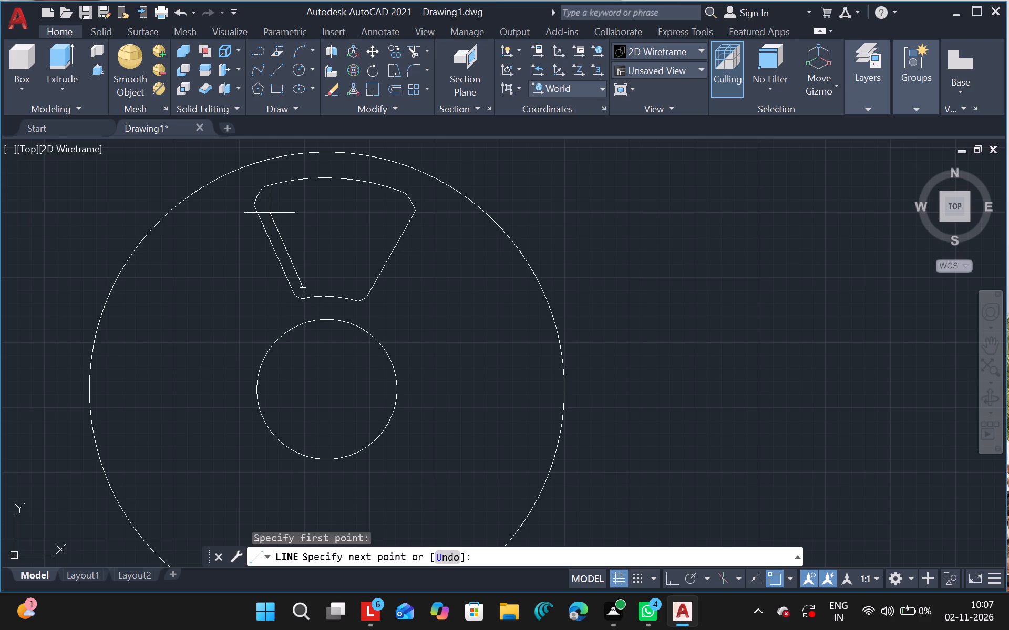
left_click(270, 213)
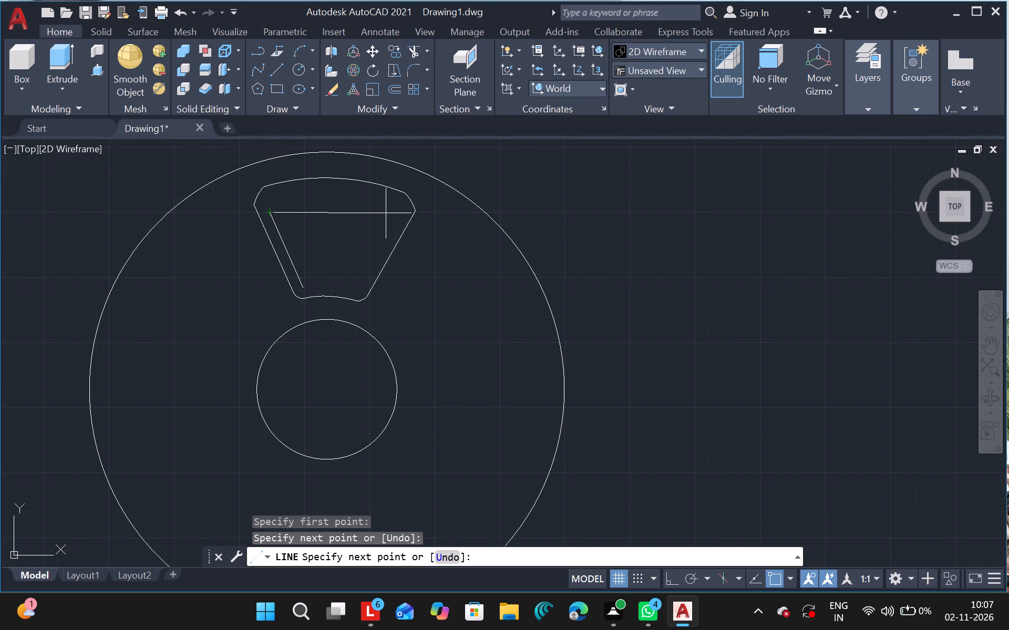
left_click_drag(387, 213, 365, 259)
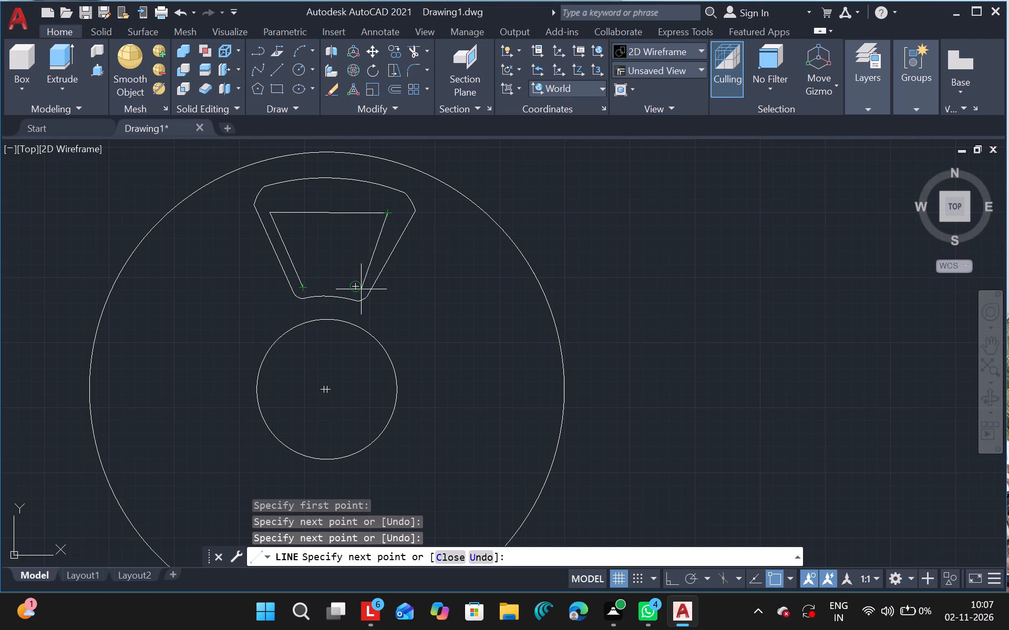
left_click_drag(357, 286, 328, 288)
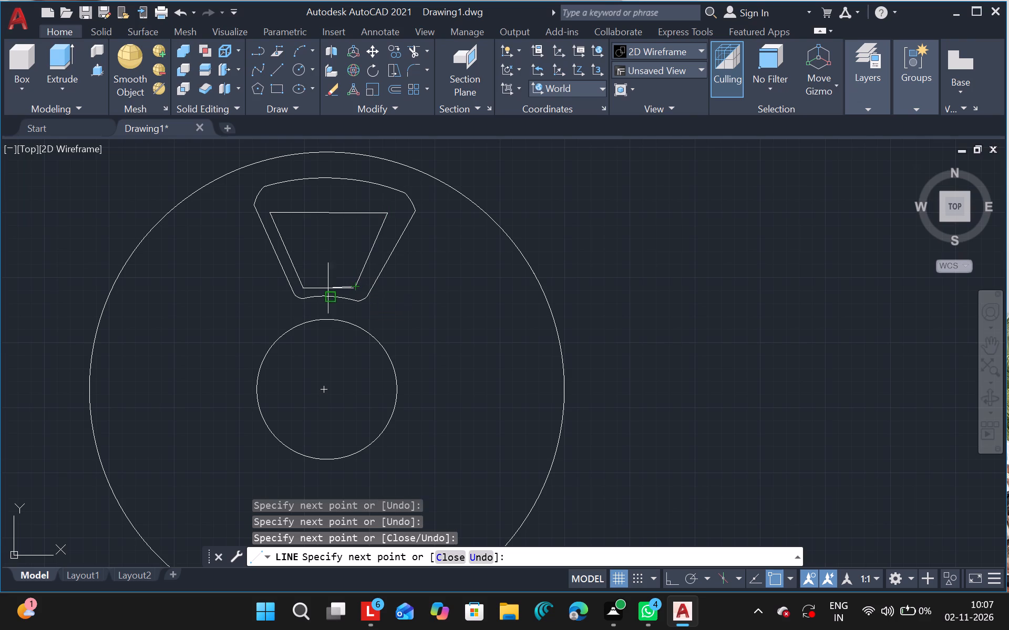
left_click_drag(328, 288, 299, 285)
left_click_drag(299, 285, 263, 289)
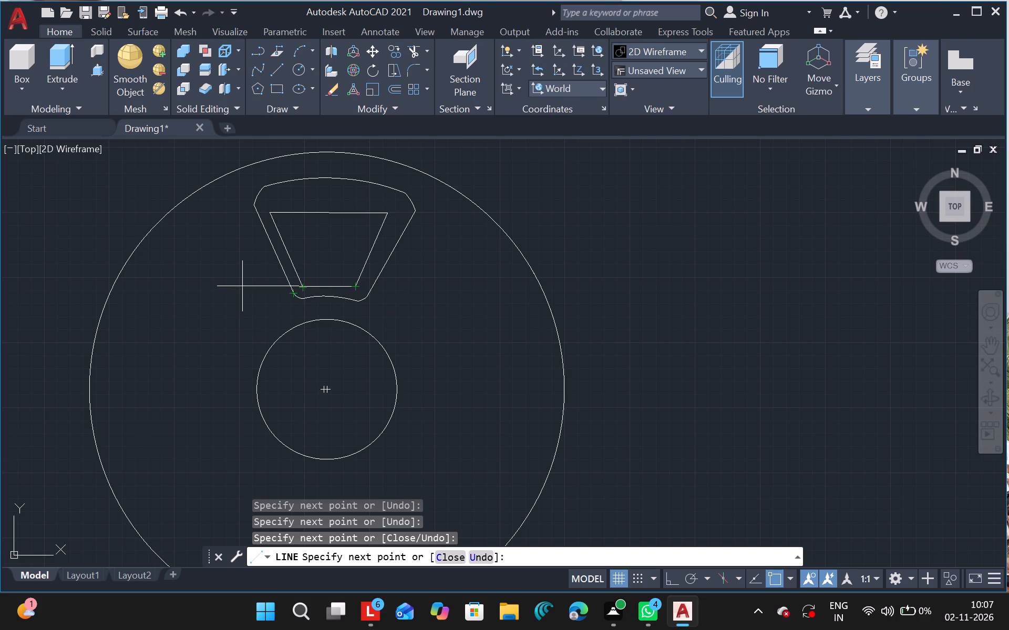
left_click(242, 286)
key("Escape")
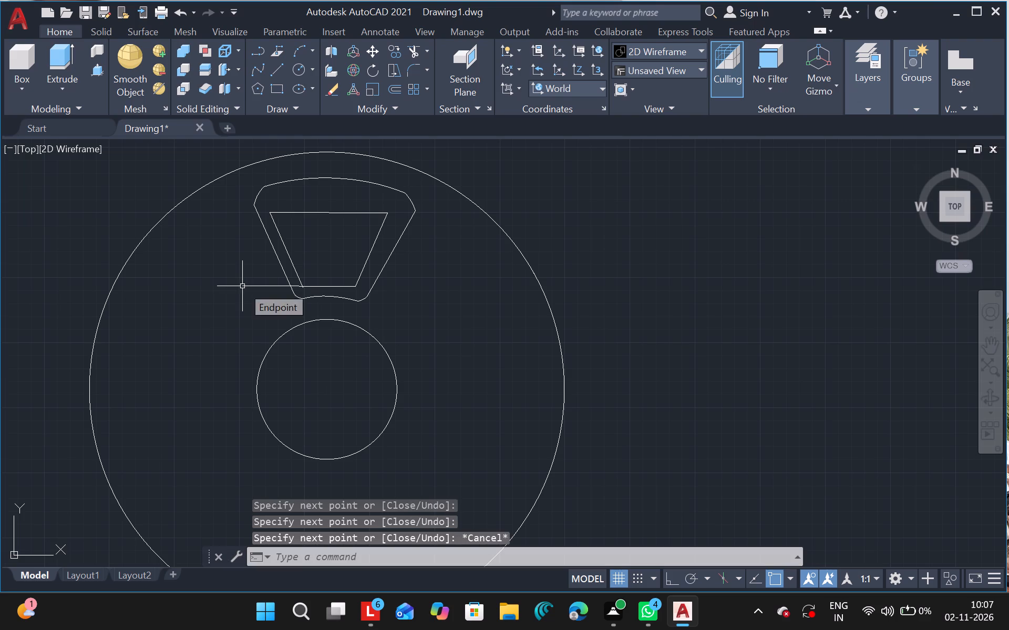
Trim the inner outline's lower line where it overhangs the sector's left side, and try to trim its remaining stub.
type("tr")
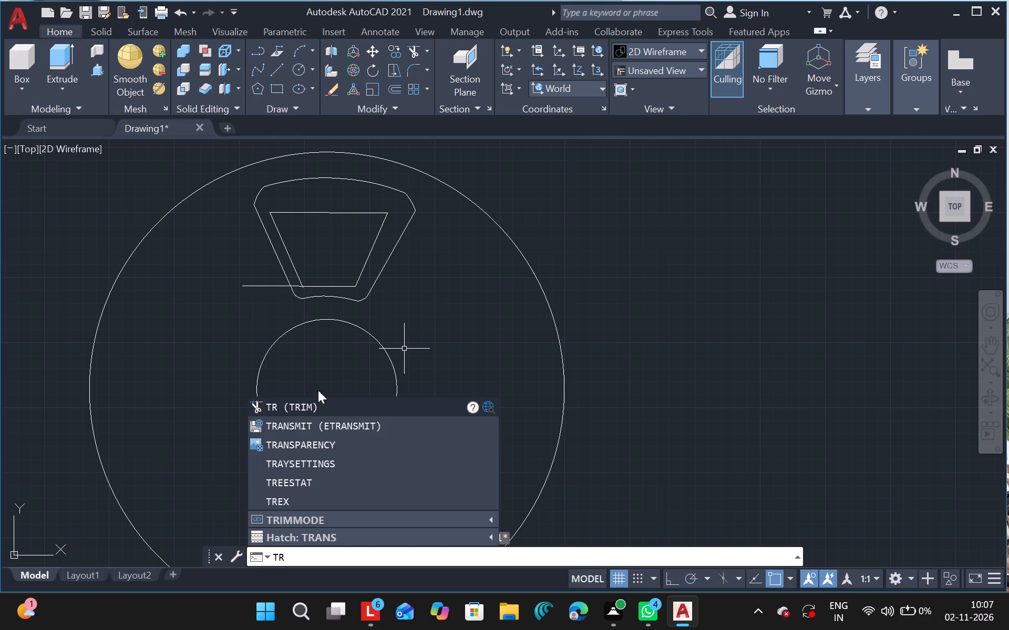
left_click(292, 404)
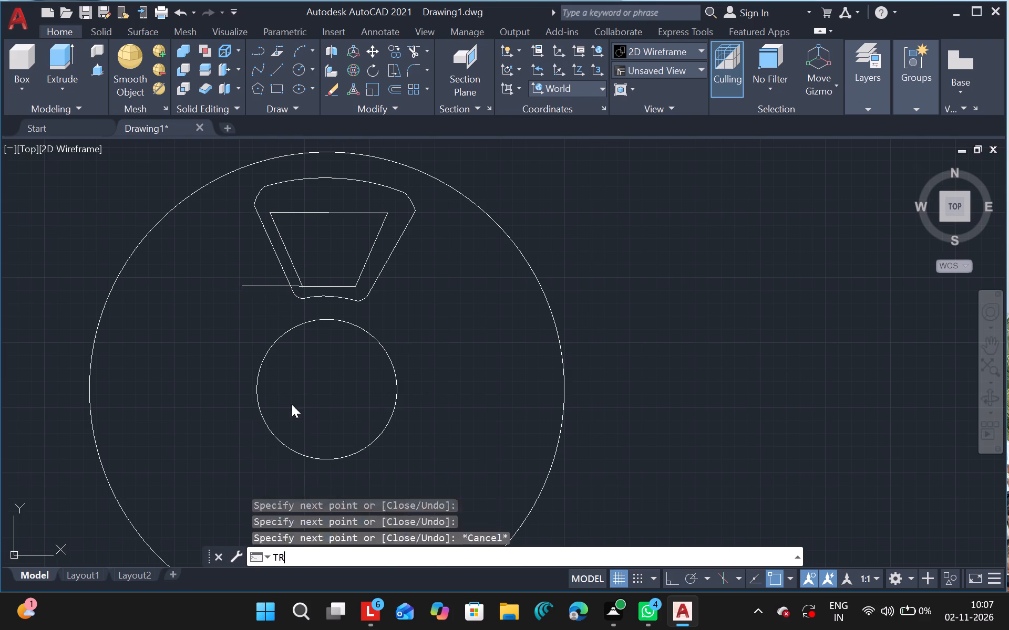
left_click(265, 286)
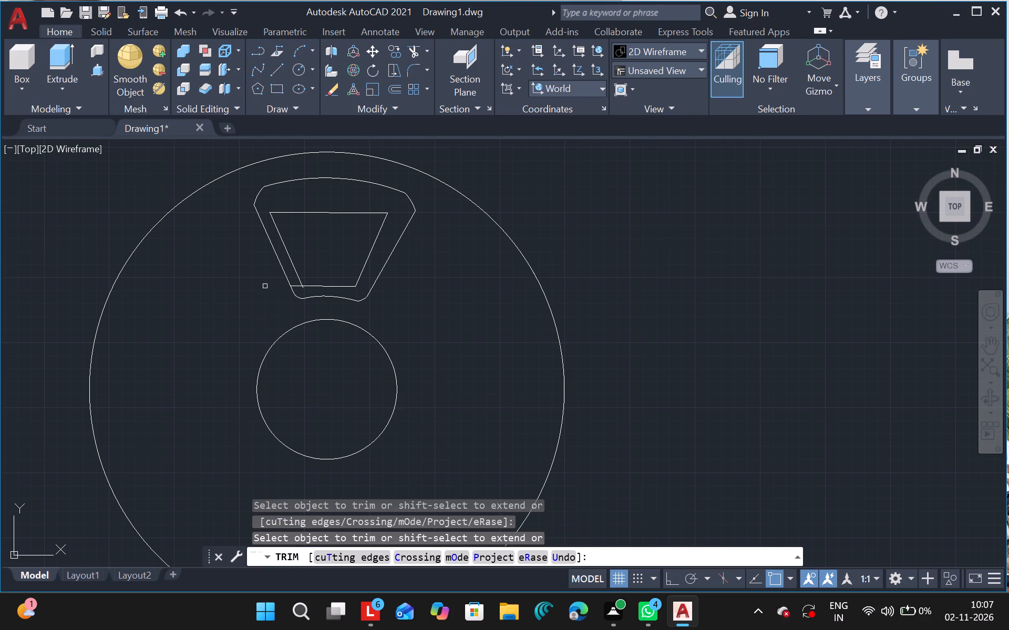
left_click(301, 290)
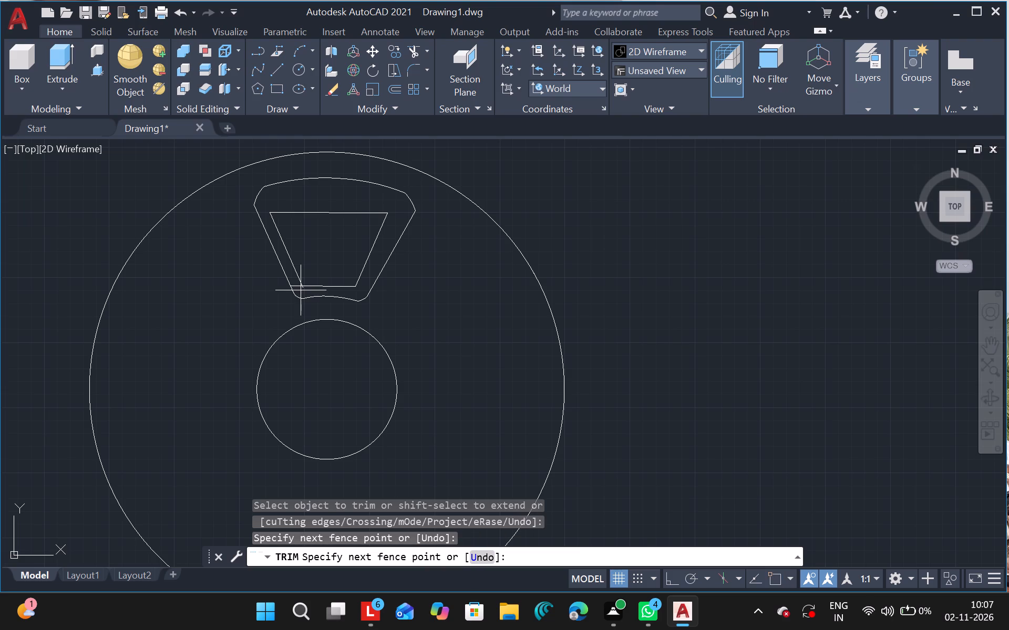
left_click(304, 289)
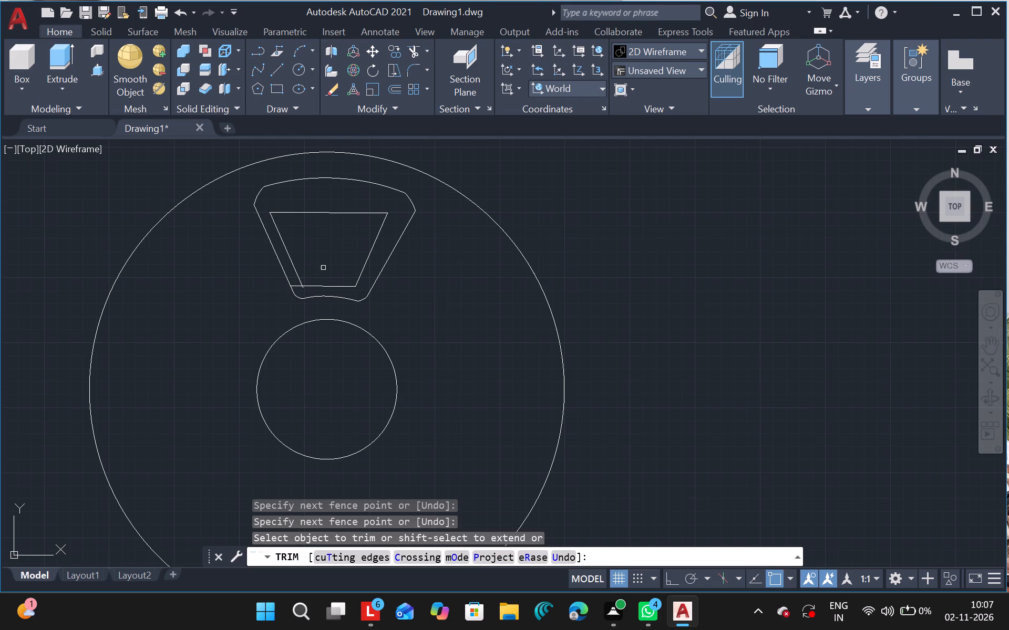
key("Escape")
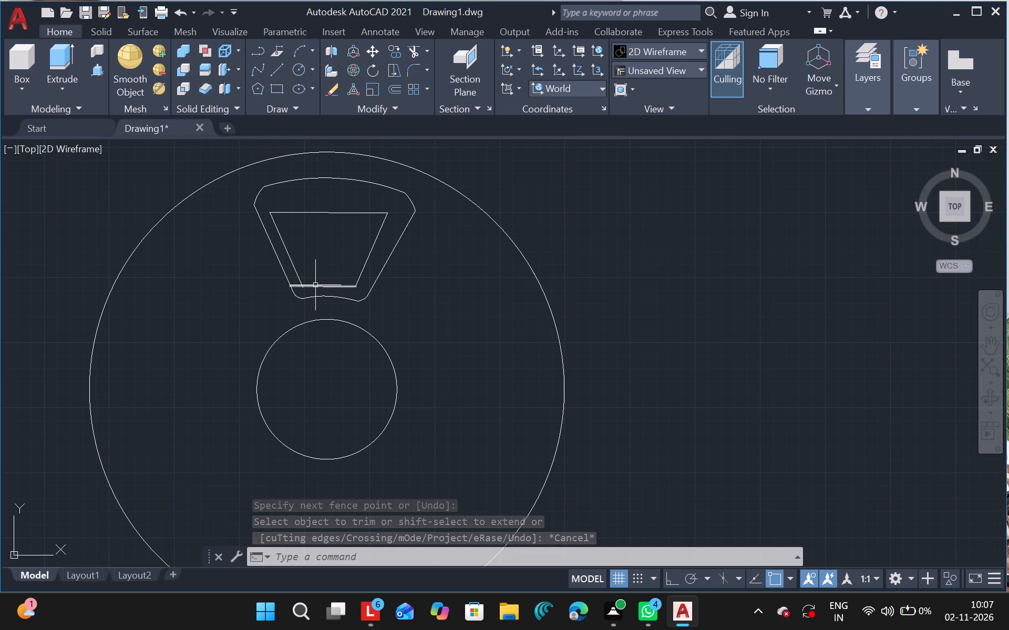
Replace the inner outline's lower line with a horizontal line from the inner right side's lower end past the sector's left side.
left_click_drag(315, 285, 572, 247)
key("Delete")
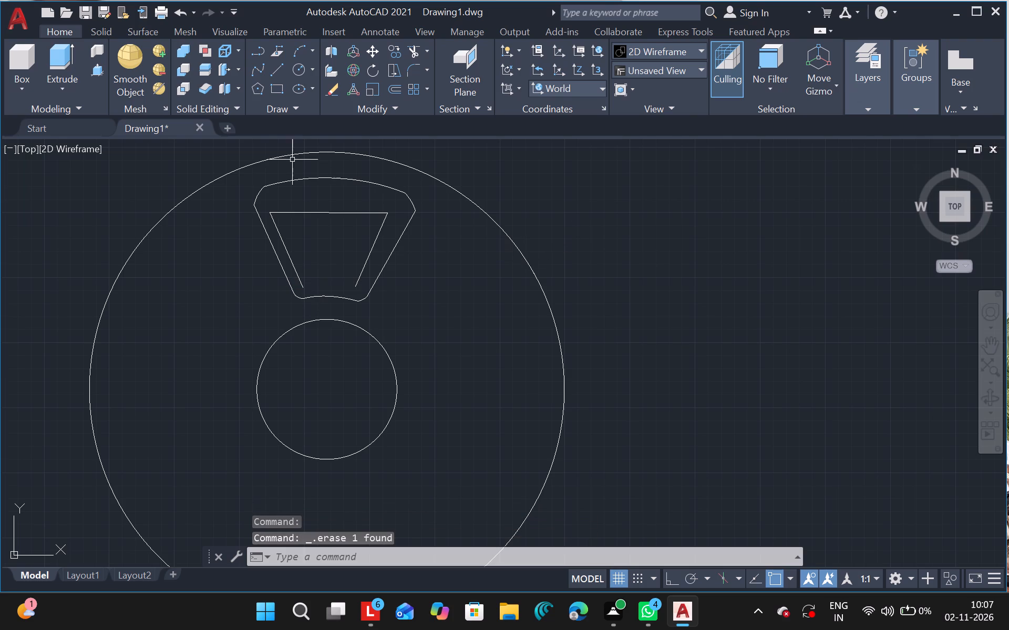
left_click(276, 67)
left_click_drag(357, 286, 262, 290)
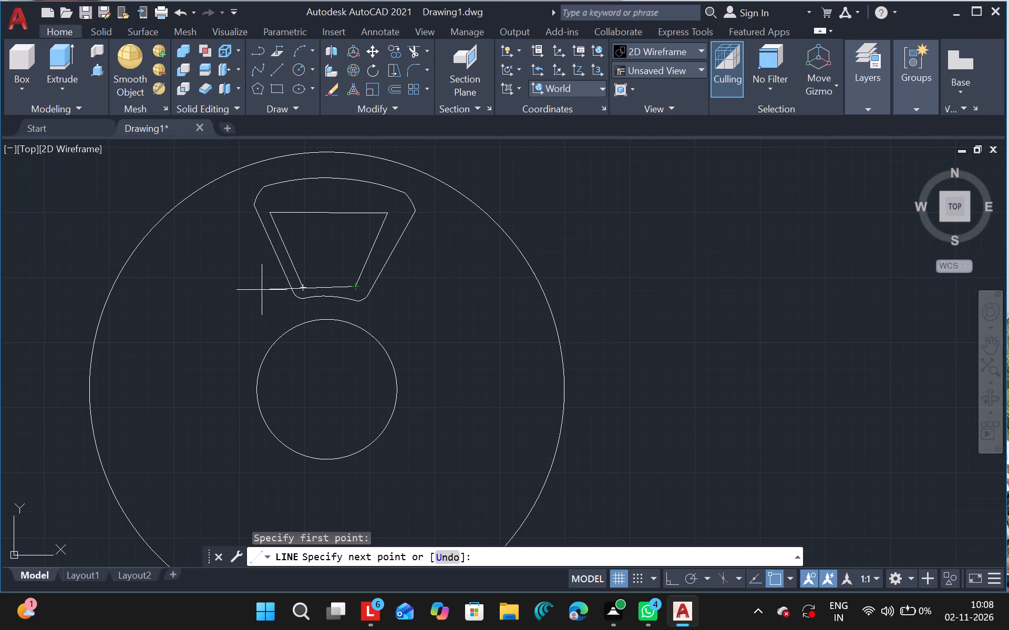
left_click_drag(262, 290, 259, 287)
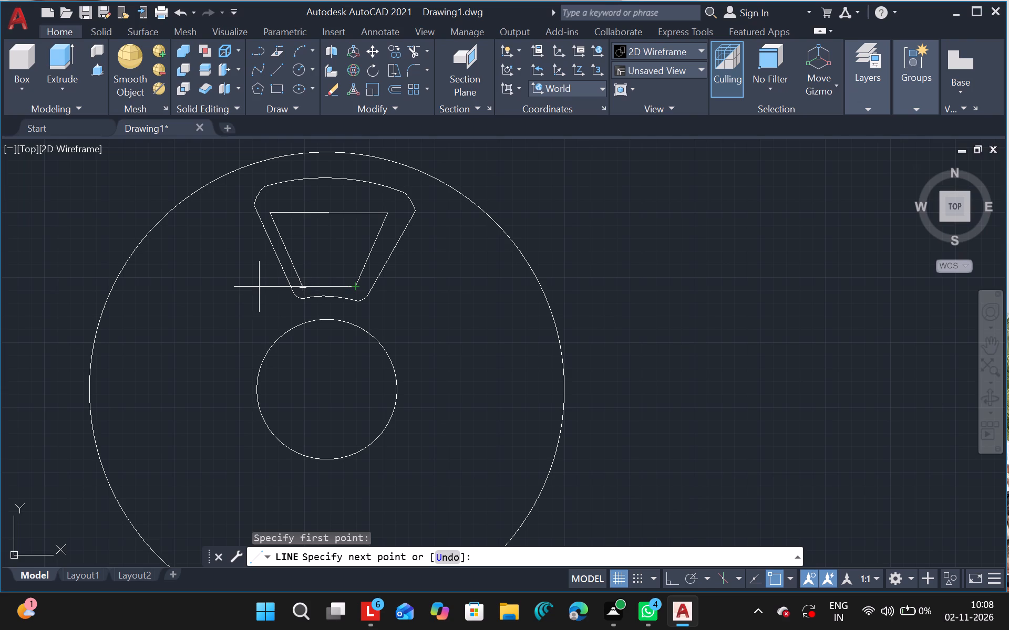
left_click(259, 287)
key("Escape")
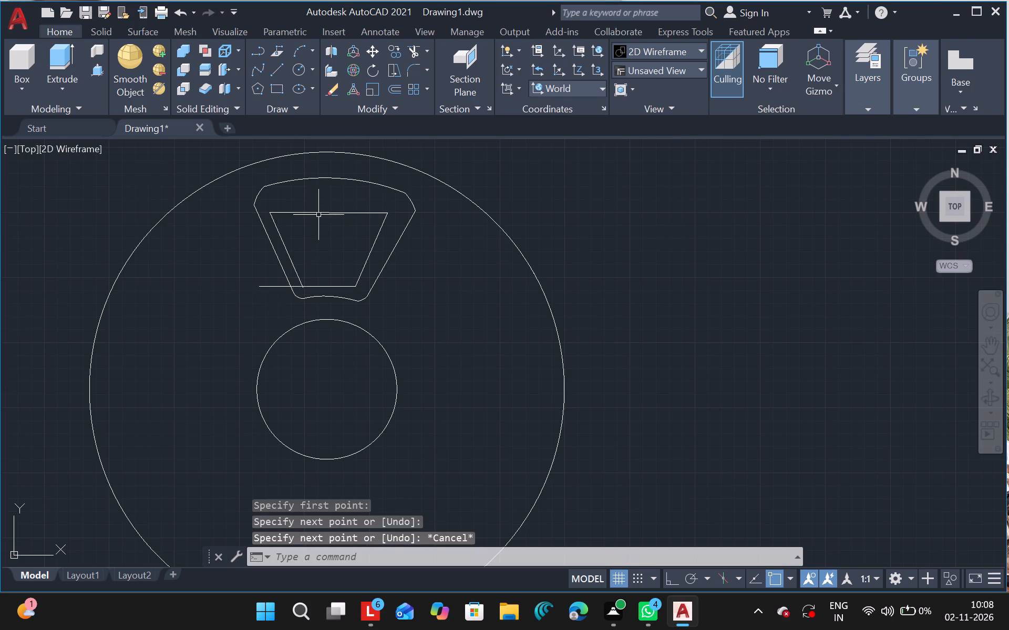
Replace the inner outline's upper line with a horizontal line from the inner left side's top end past the sector's right side.
left_click_drag(320, 214, 532, 341)
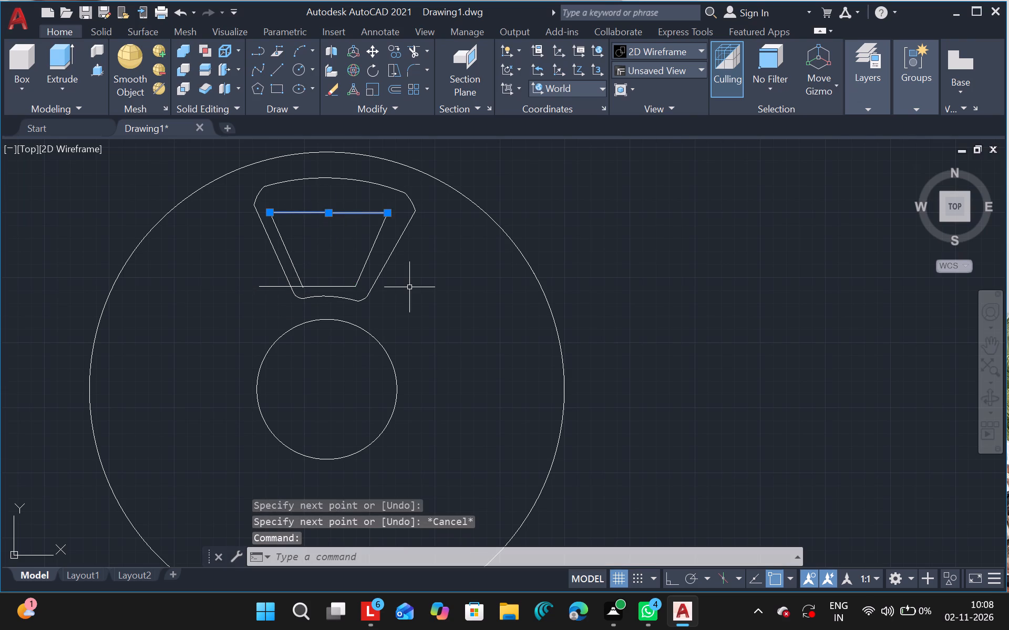
key("Delete")
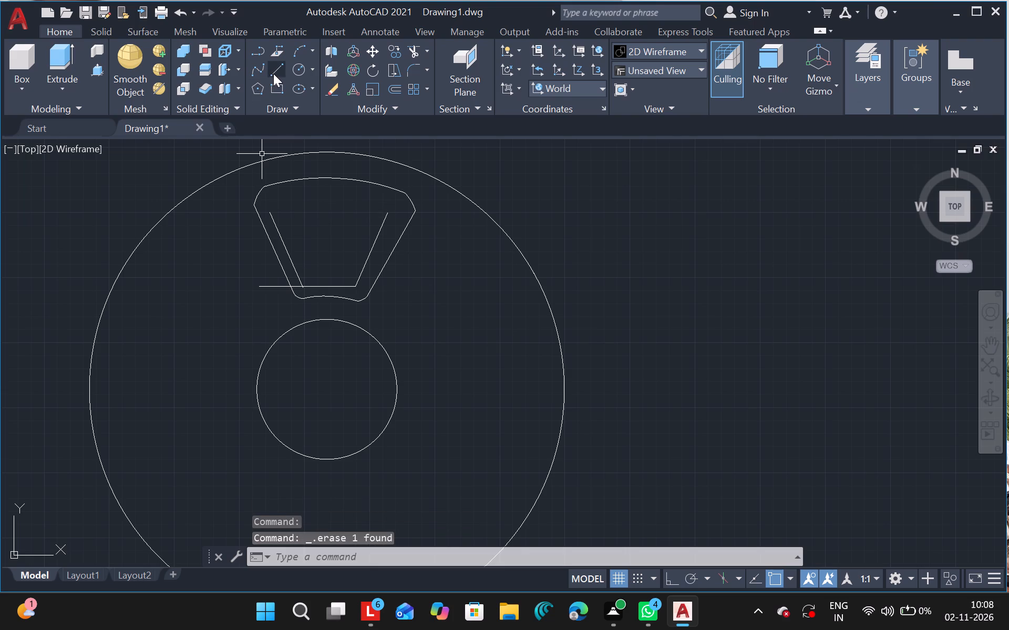
left_click(273, 73)
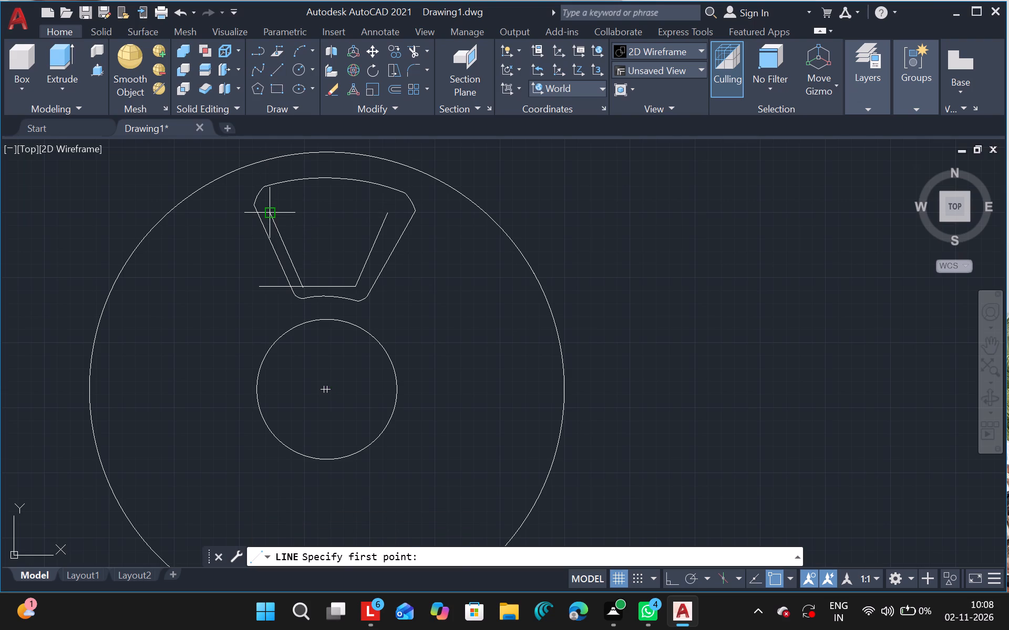
left_click_drag(270, 215, 363, 225)
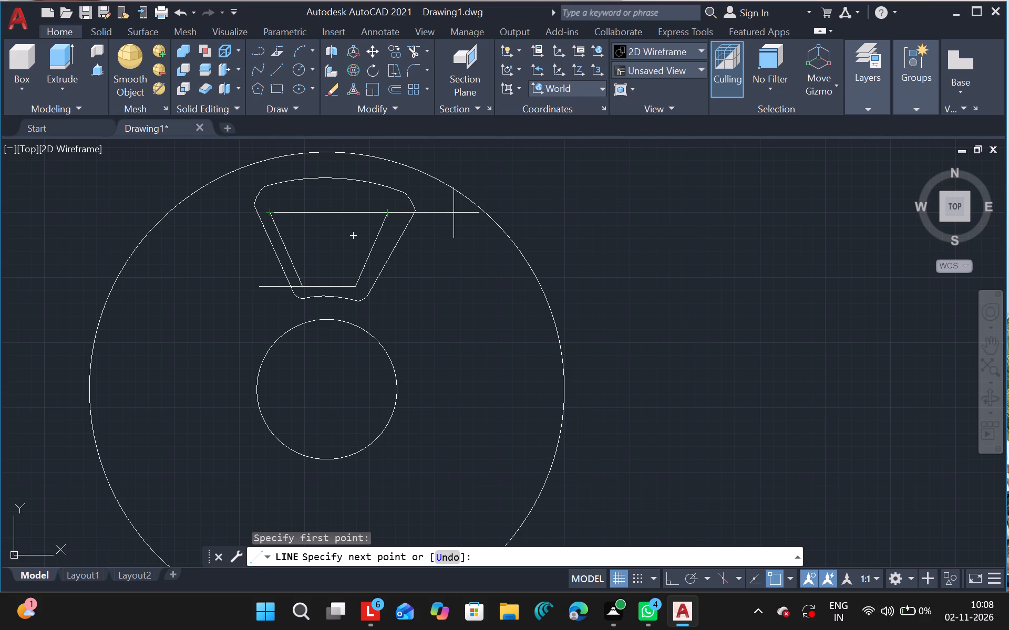
left_click(454, 213)
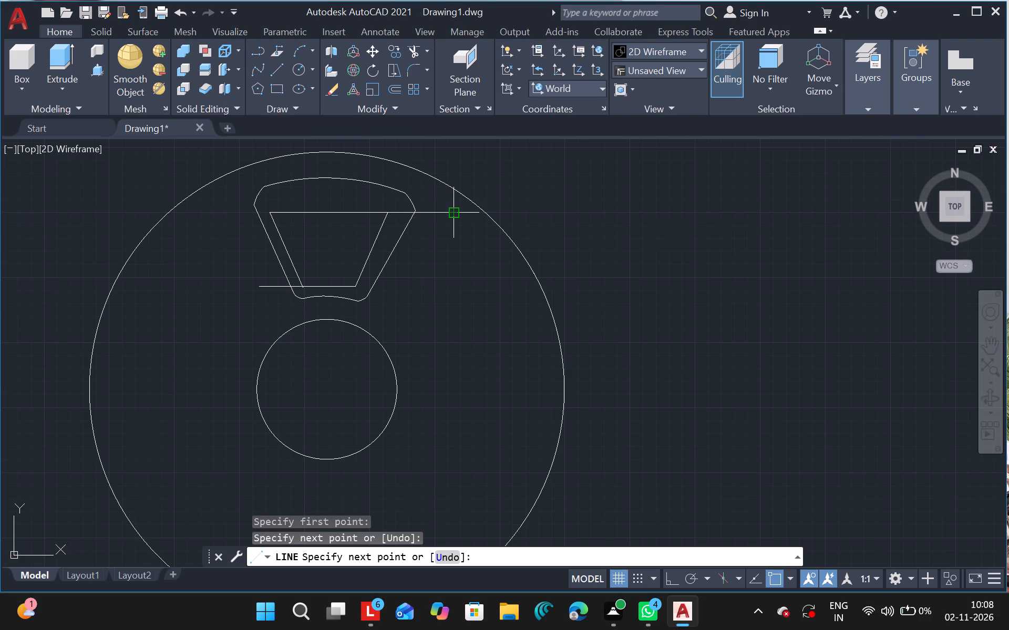
key("Escape")
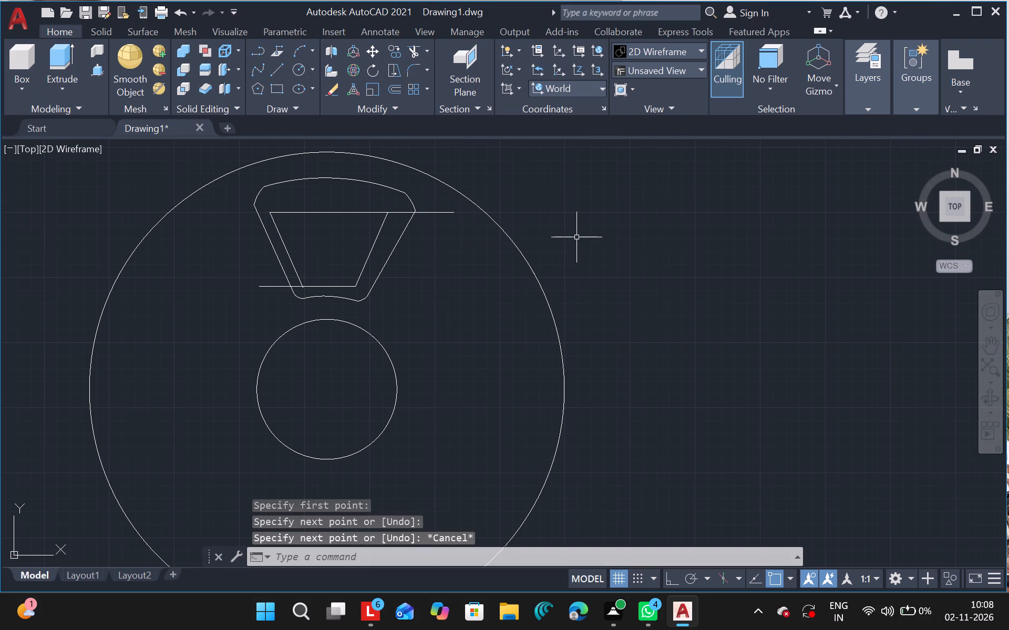
Trim the parts of the inner outline's upper and lower lines that extend outside the sector.
type("tr")
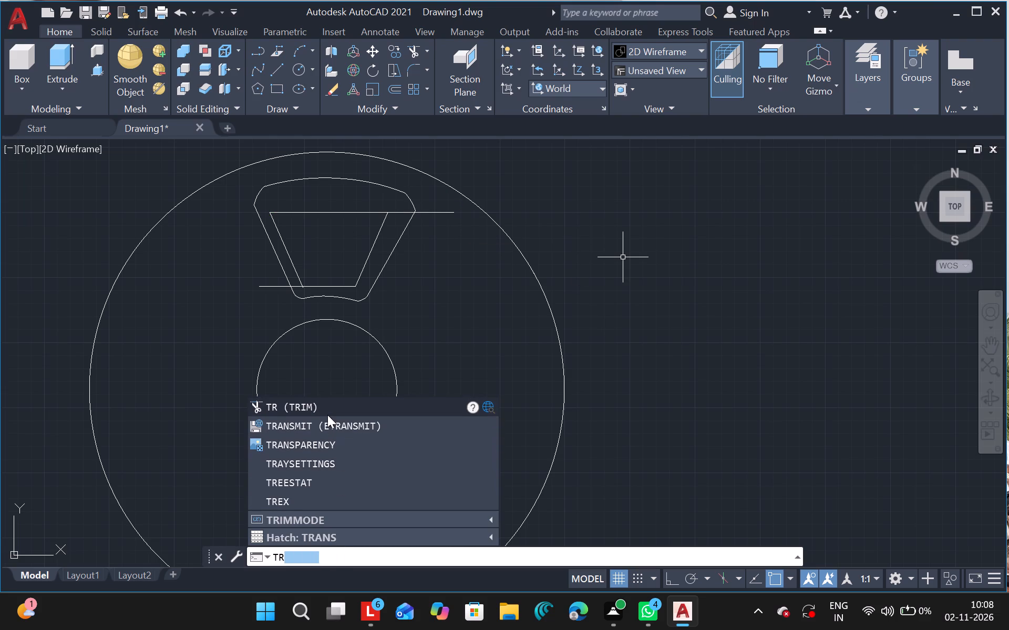
left_click(324, 413)
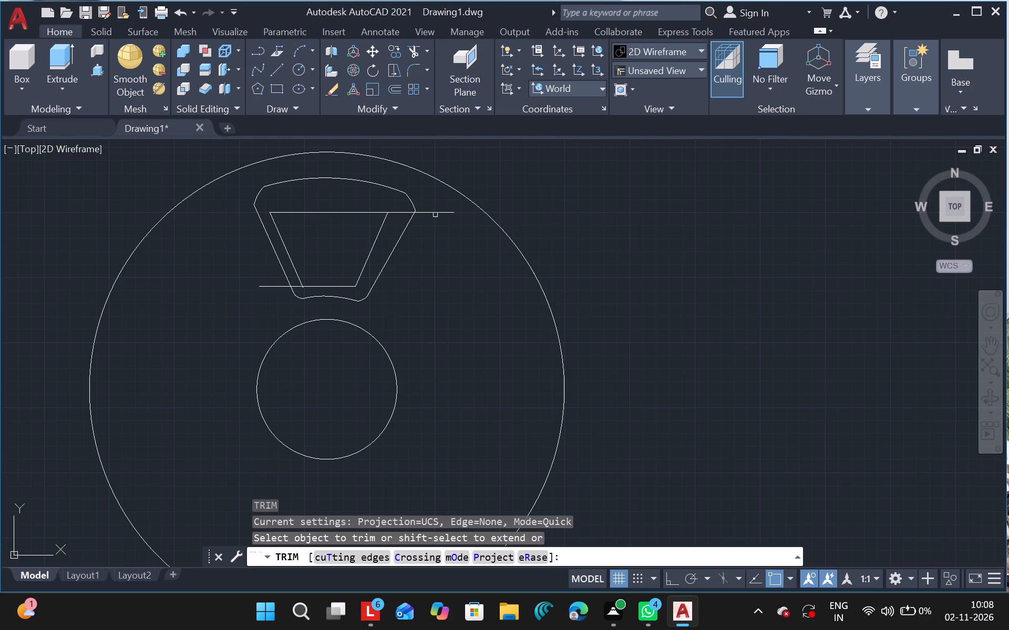
left_click(434, 213)
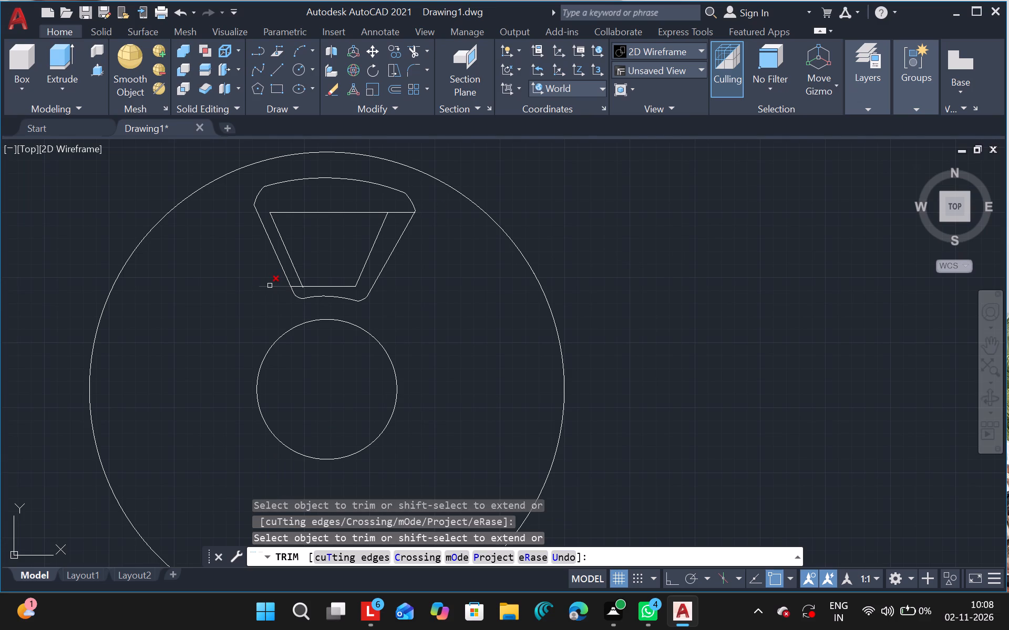
left_click(270, 286)
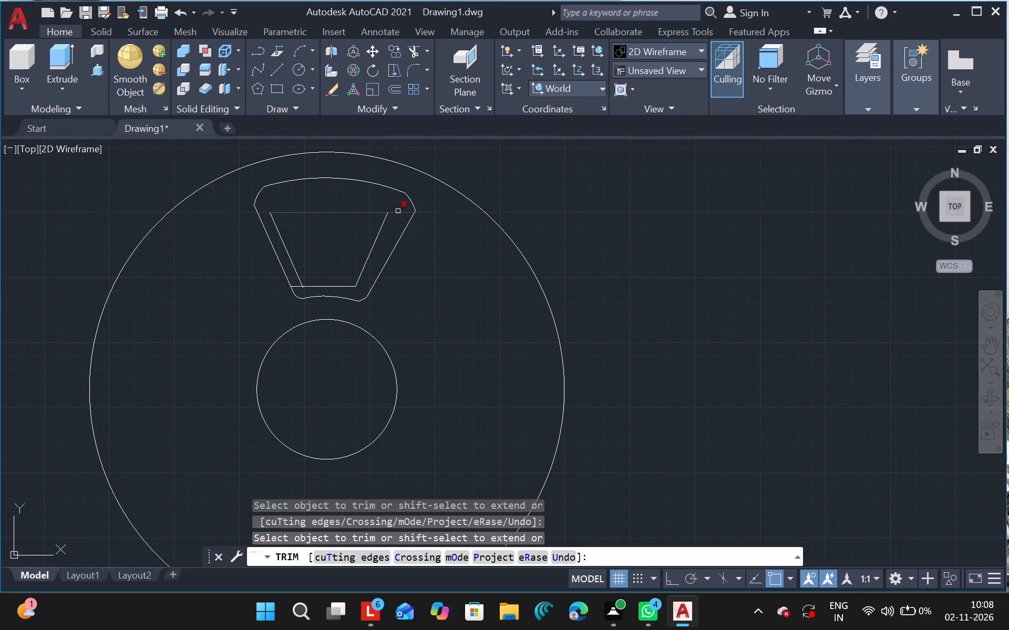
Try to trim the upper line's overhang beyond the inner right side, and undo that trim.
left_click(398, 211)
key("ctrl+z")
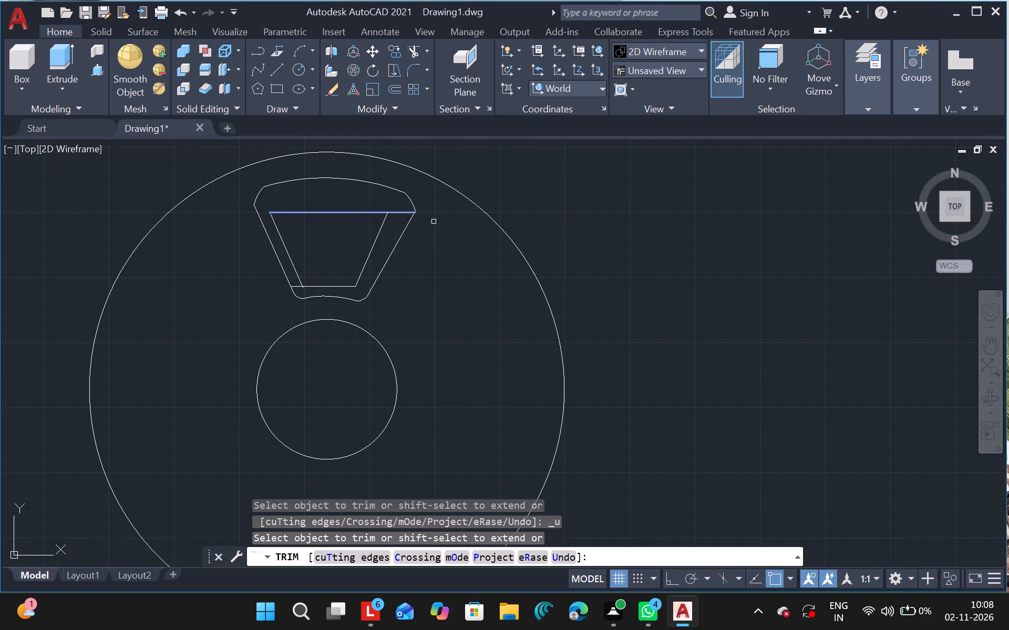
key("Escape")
Extend the inner outline's right side up to the horizontal upper line.
type("ex")
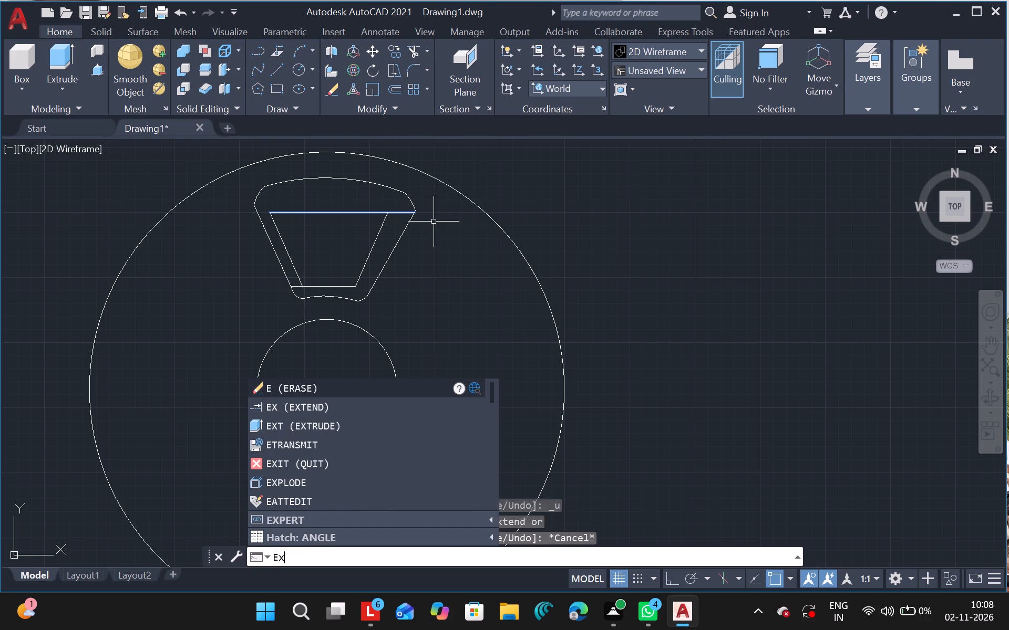
left_click(307, 391)
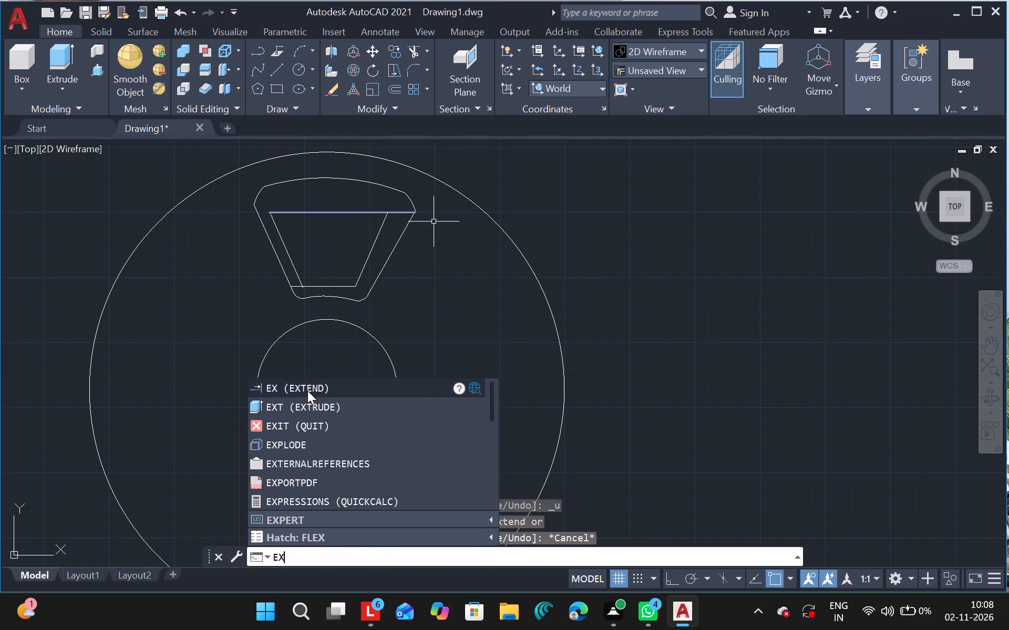
left_click(384, 228)
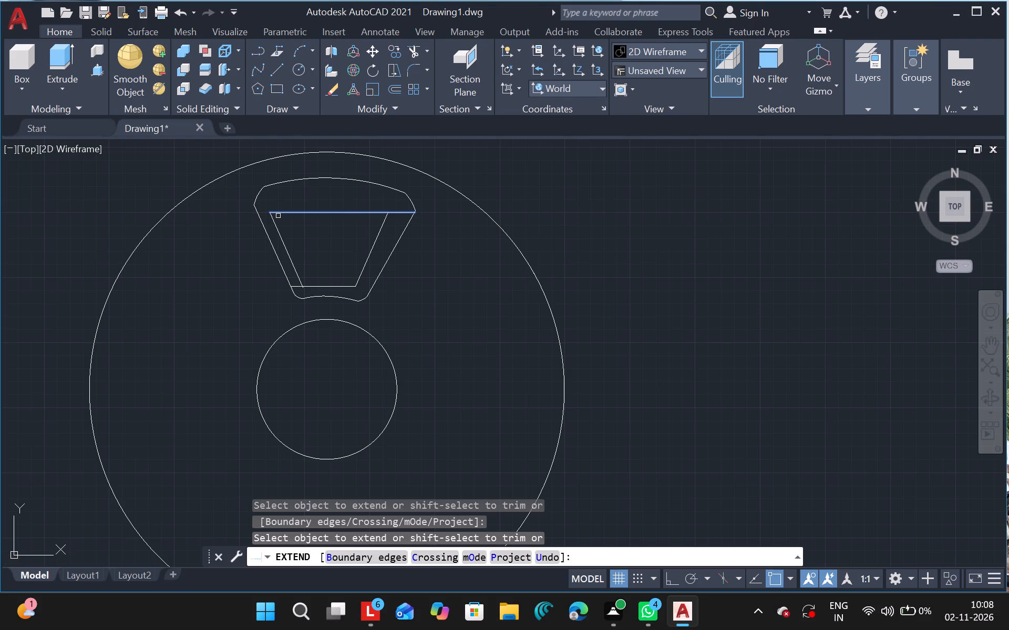
key("Escape")
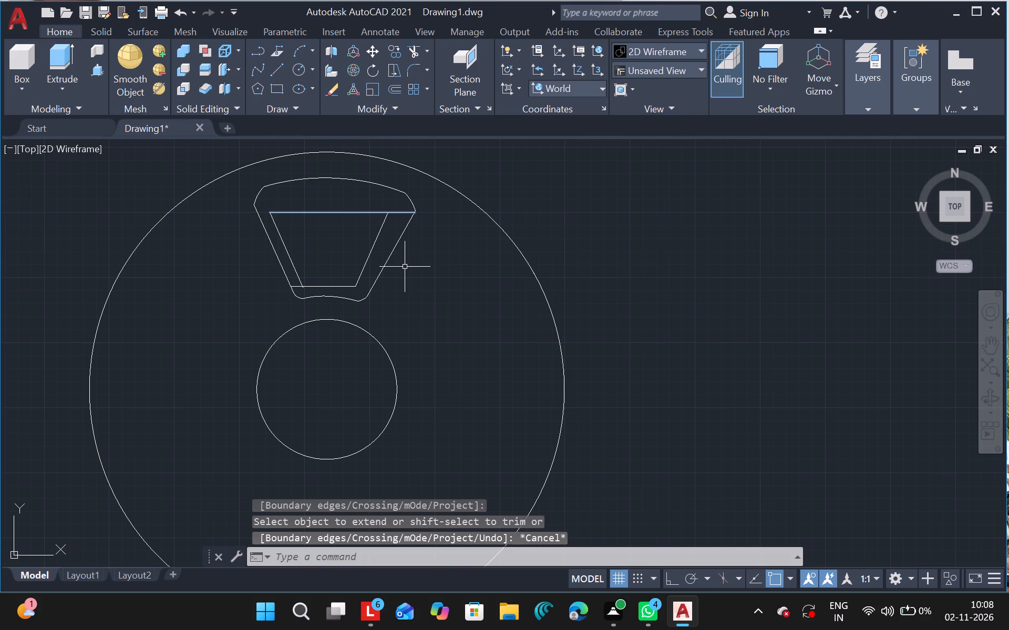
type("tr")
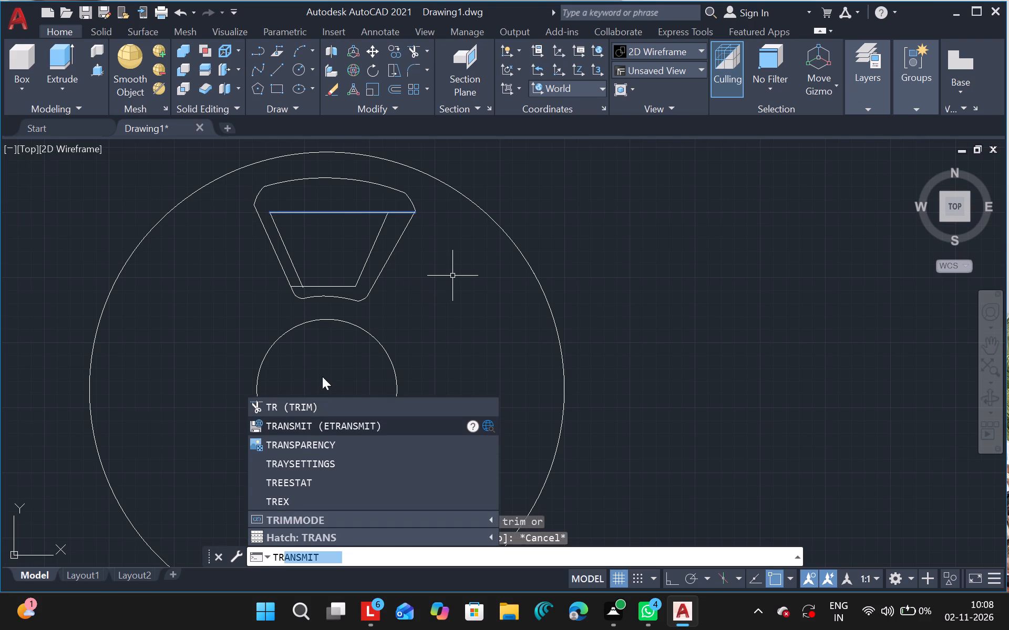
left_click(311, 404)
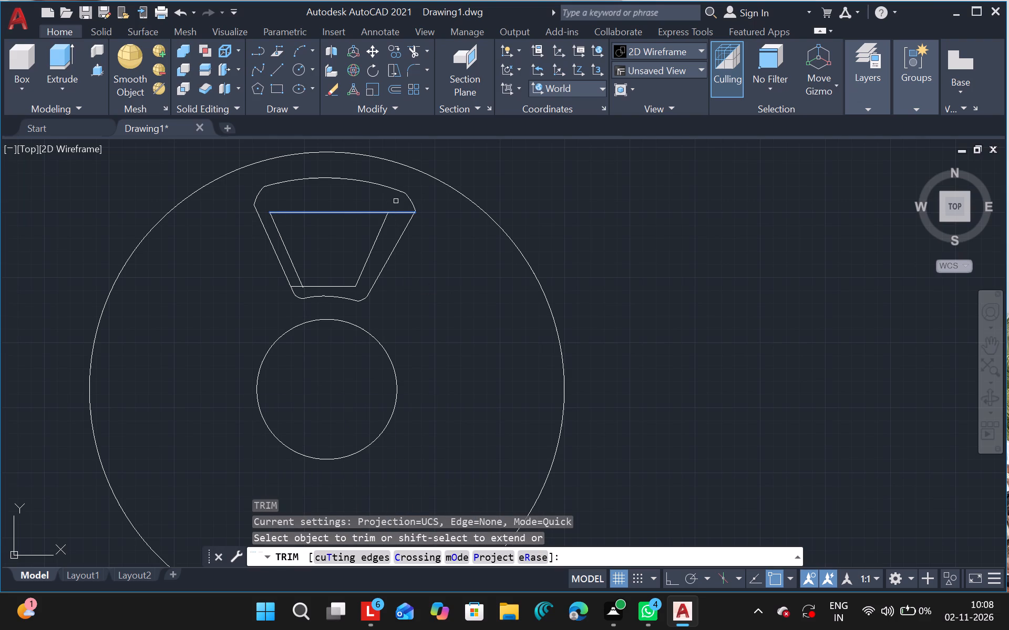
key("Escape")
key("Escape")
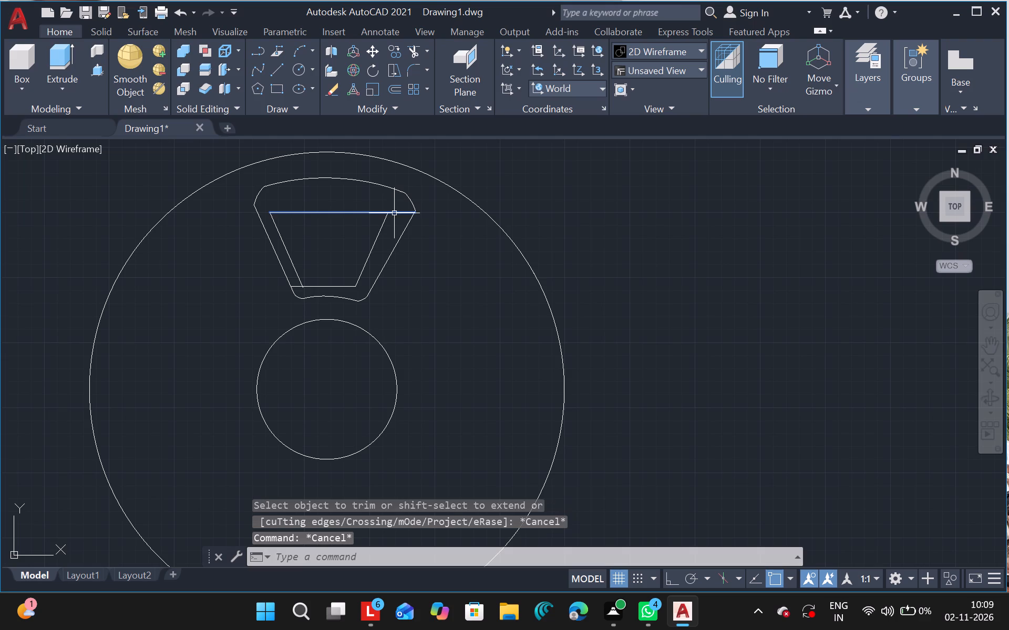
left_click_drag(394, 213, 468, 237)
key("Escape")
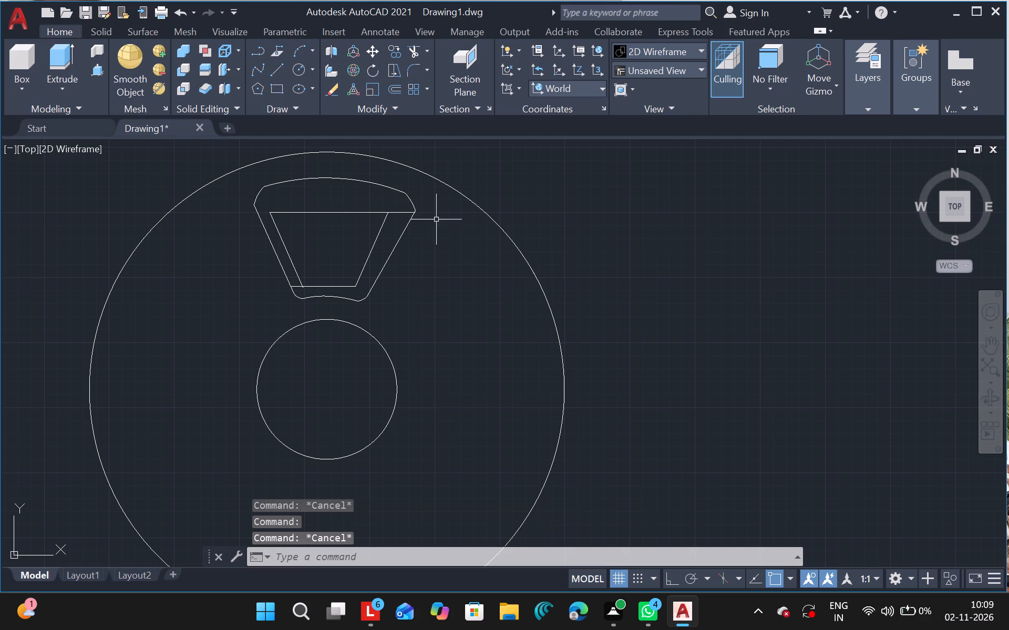
Trim the upper line's overhang beyond the inner right side and the lower line's overhang beyond the inner left side.
type("tr")
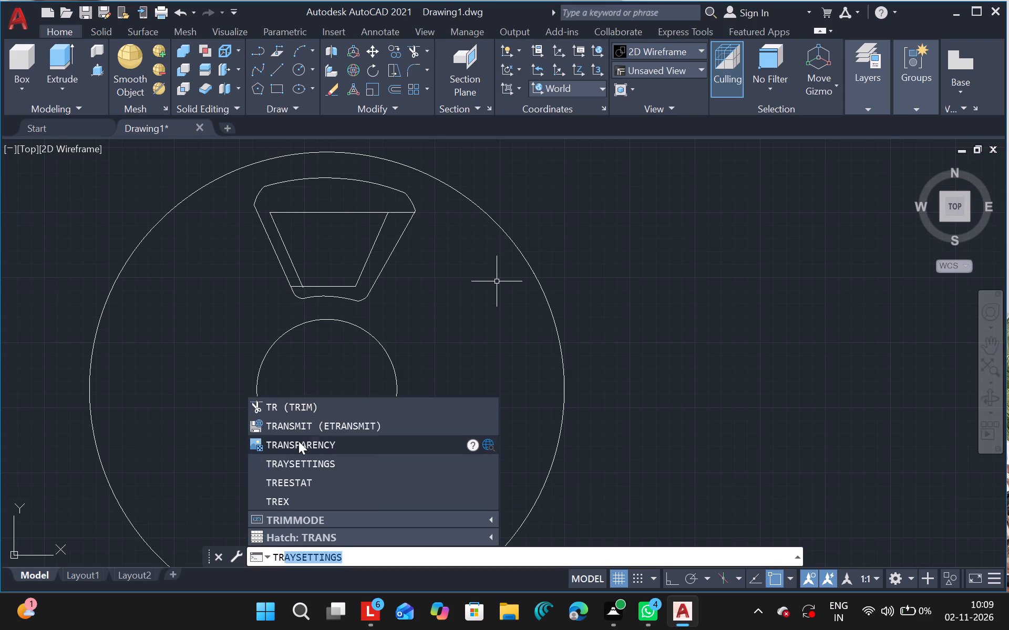
left_click(303, 411)
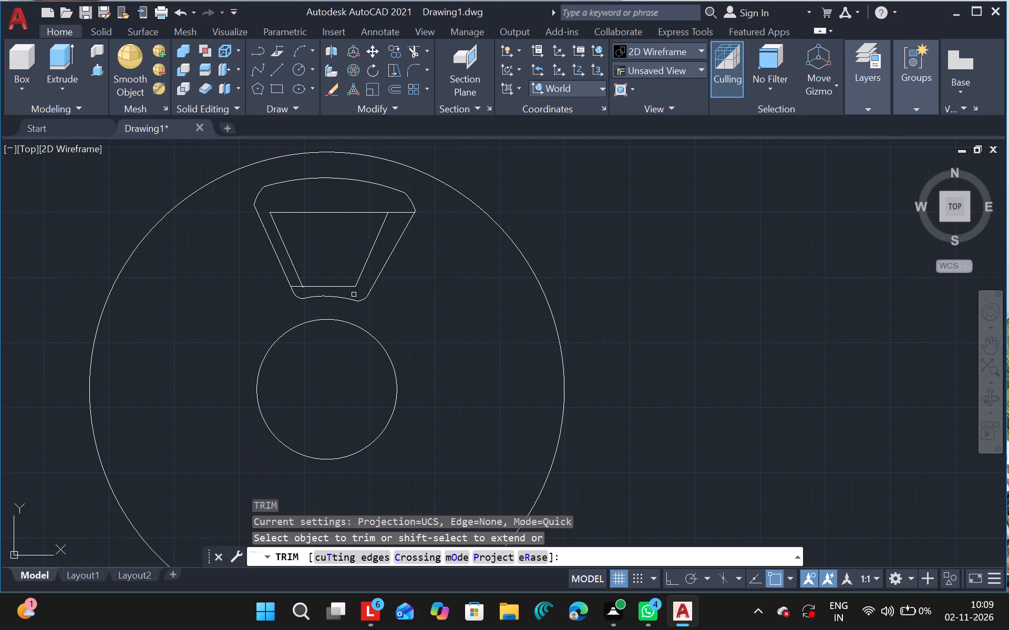
left_click(399, 209)
left_click_drag(399, 209, 395, 219)
left_click(395, 219)
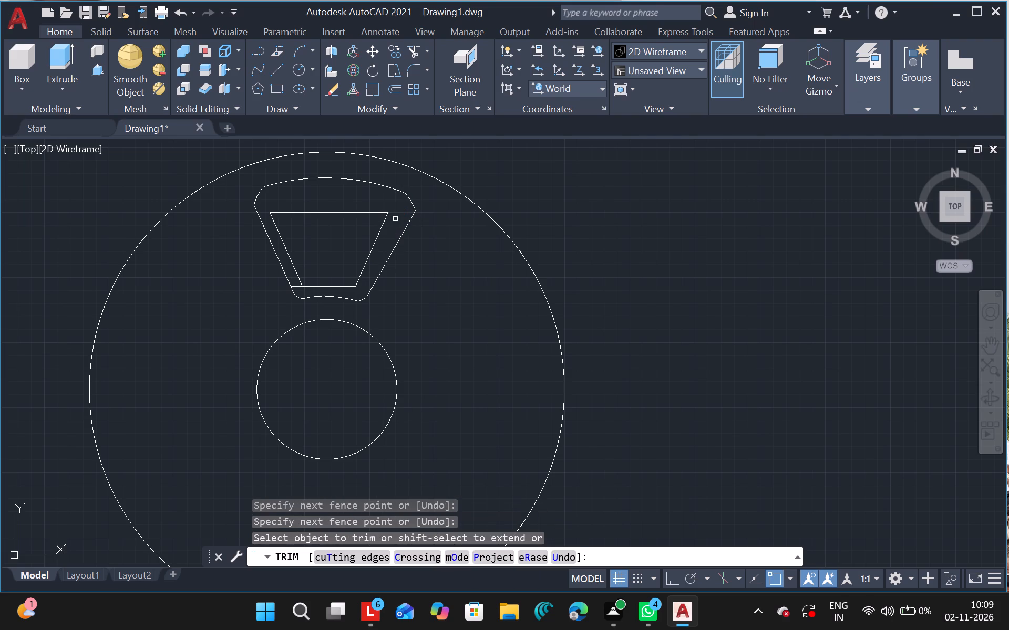
left_click(295, 287)
key("Escape")
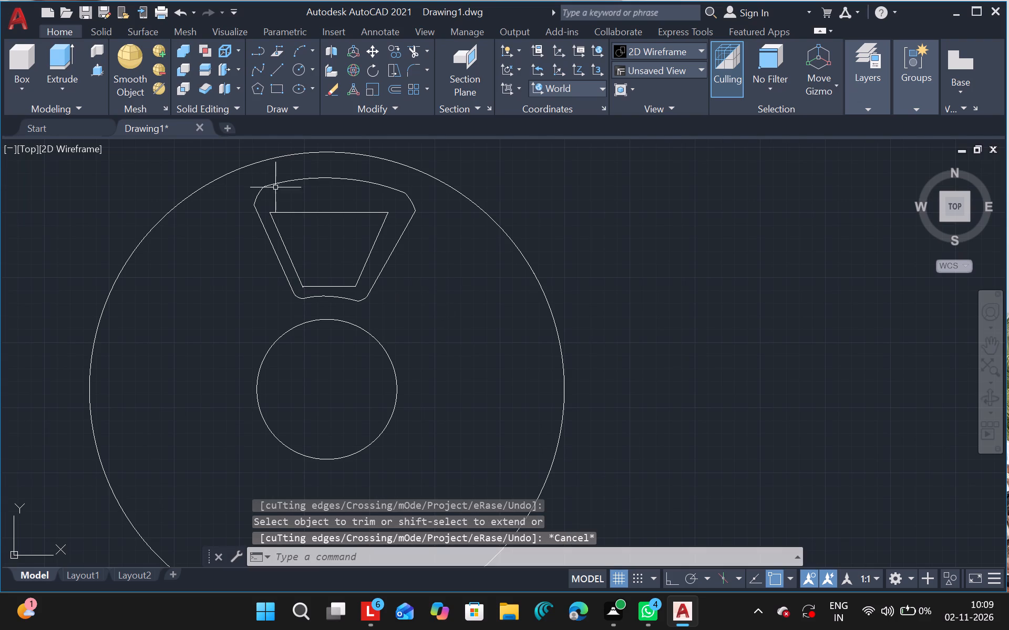
Move all four lines of the inner outline slightly up and to the right inside the sector.
left_click_drag(264, 211, 294, 205)
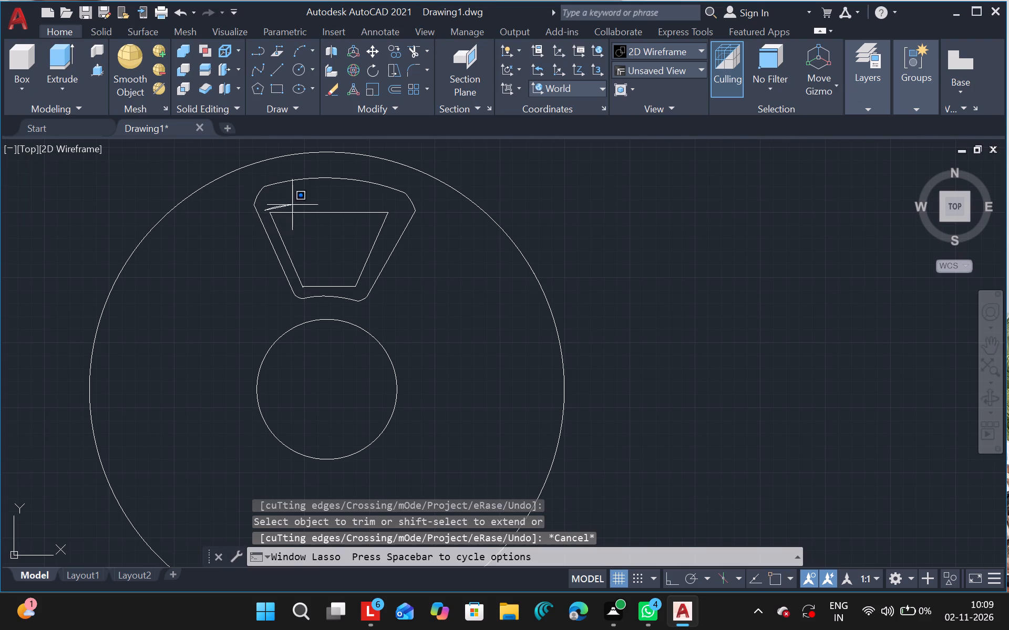
left_click_drag(294, 205, 326, 285)
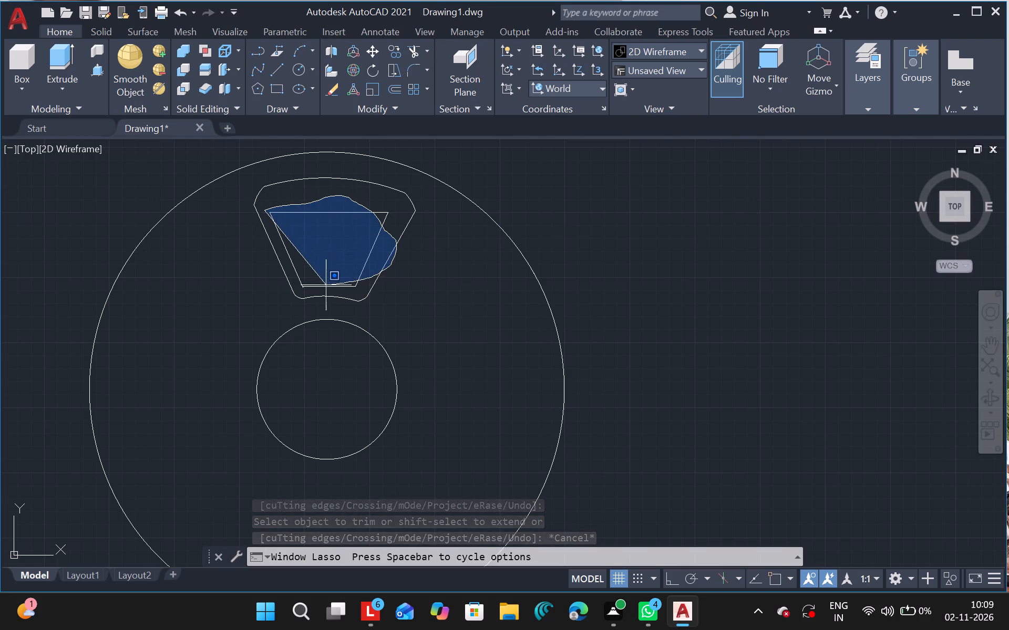
left_click_drag(326, 285, 318, 285)
left_click(362, 252)
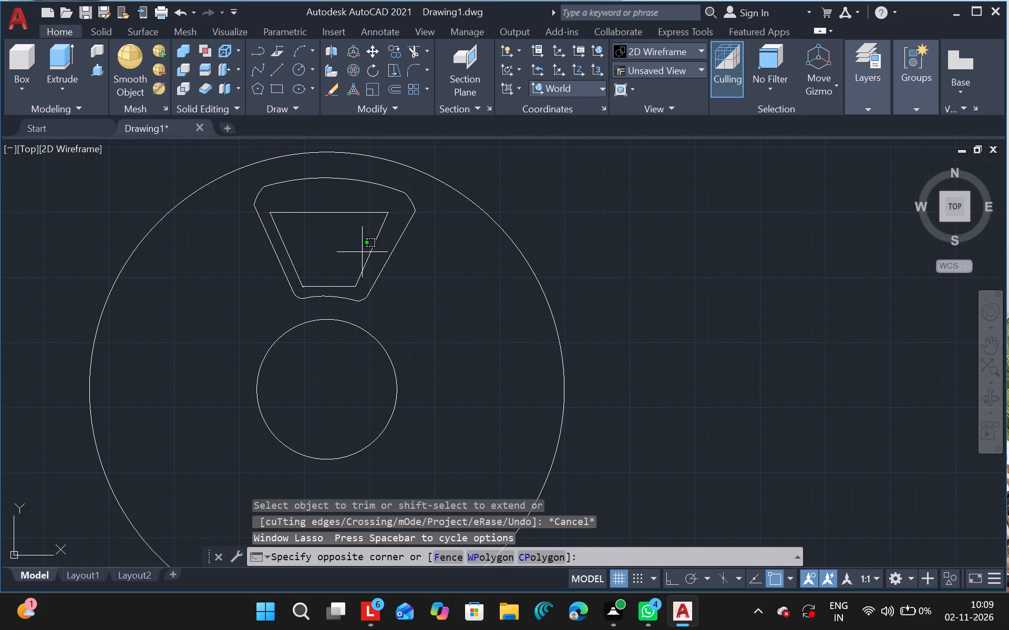
left_click(376, 248)
double_click(376, 248)
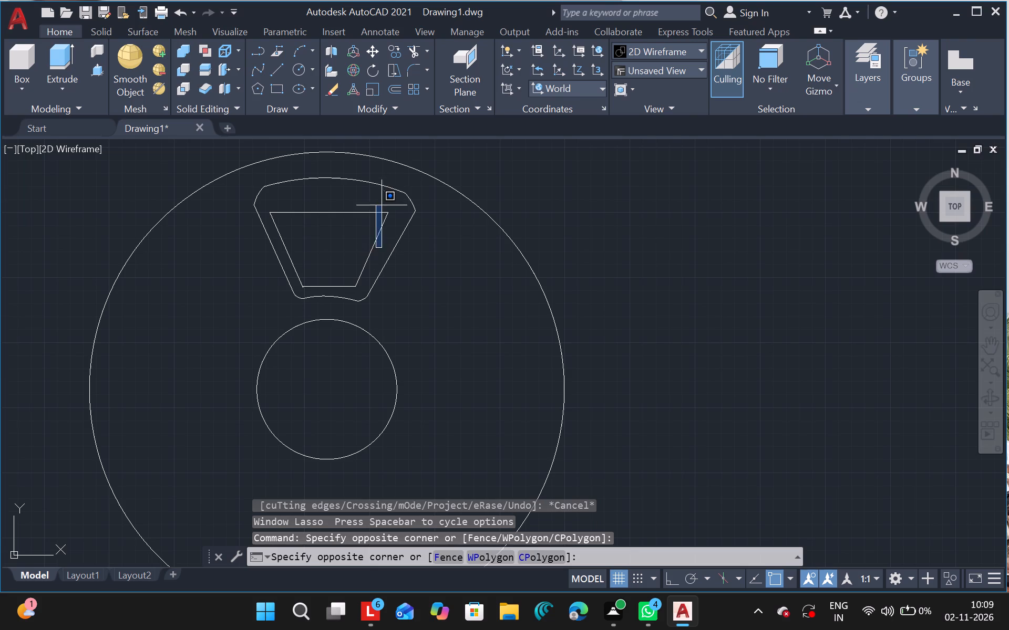
left_click(374, 211)
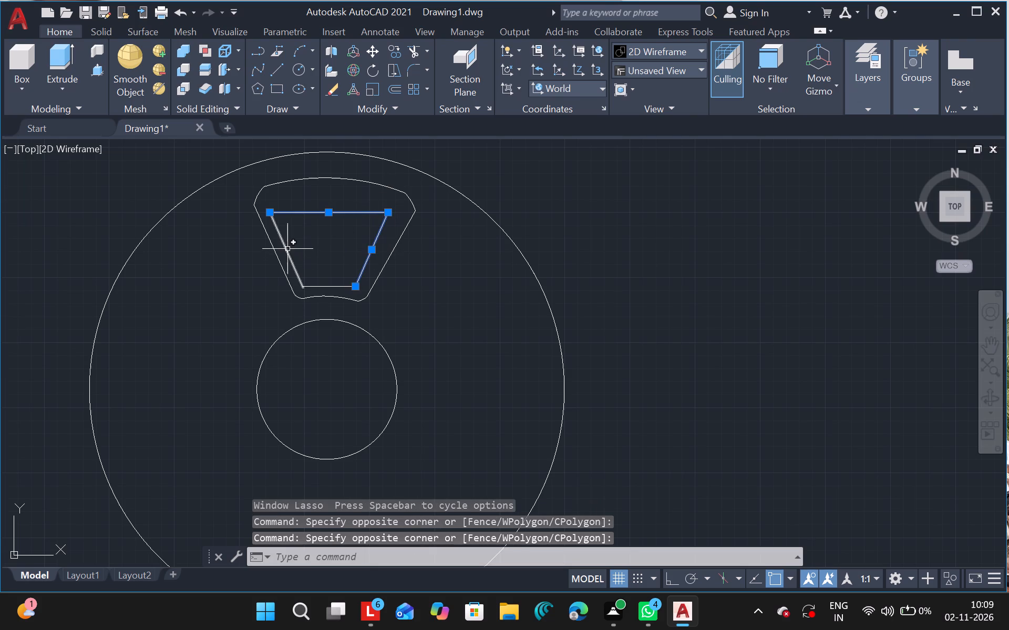
left_click(287, 248)
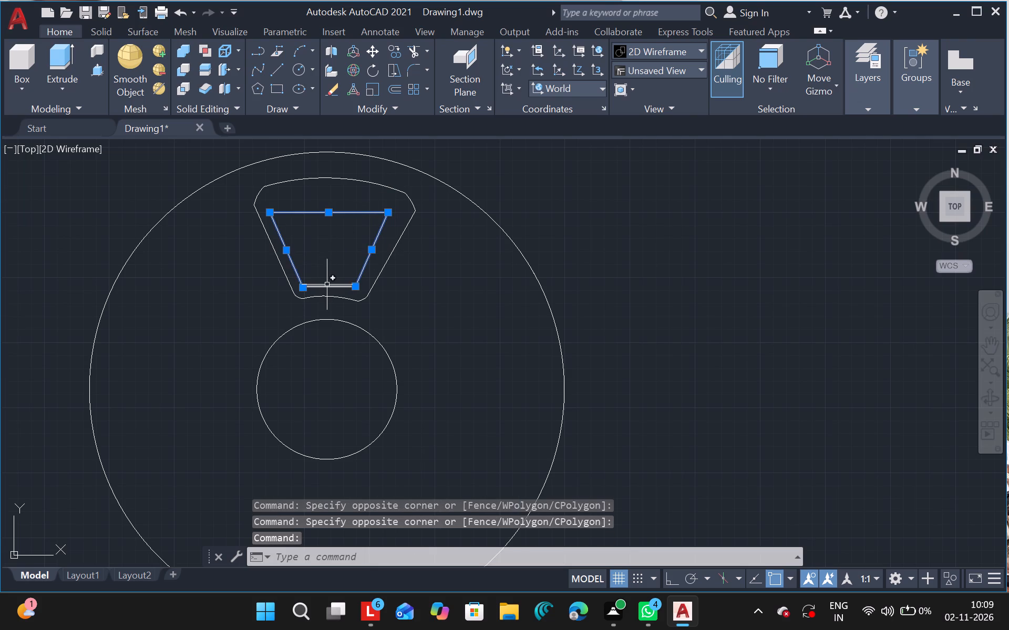
left_click_drag(326, 285, 404, 316)
type("mo")
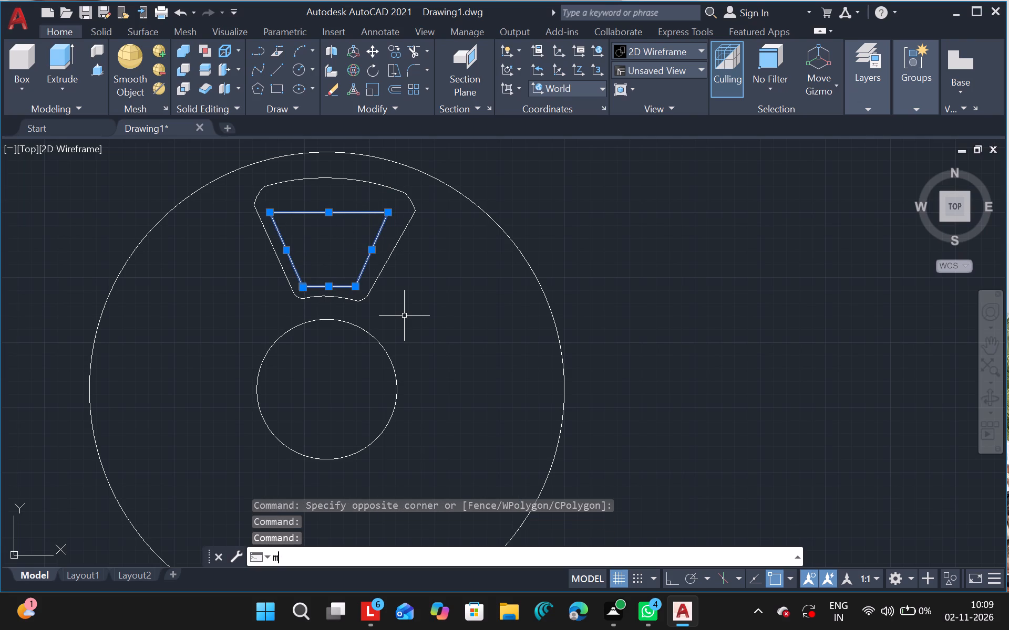
left_click(319, 433)
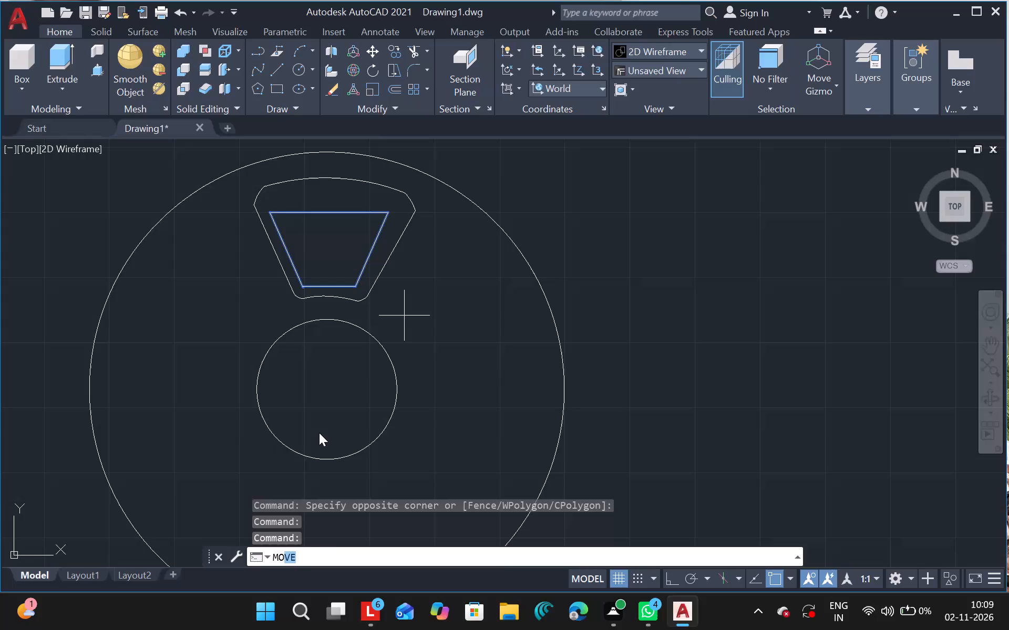
left_click(460, 375)
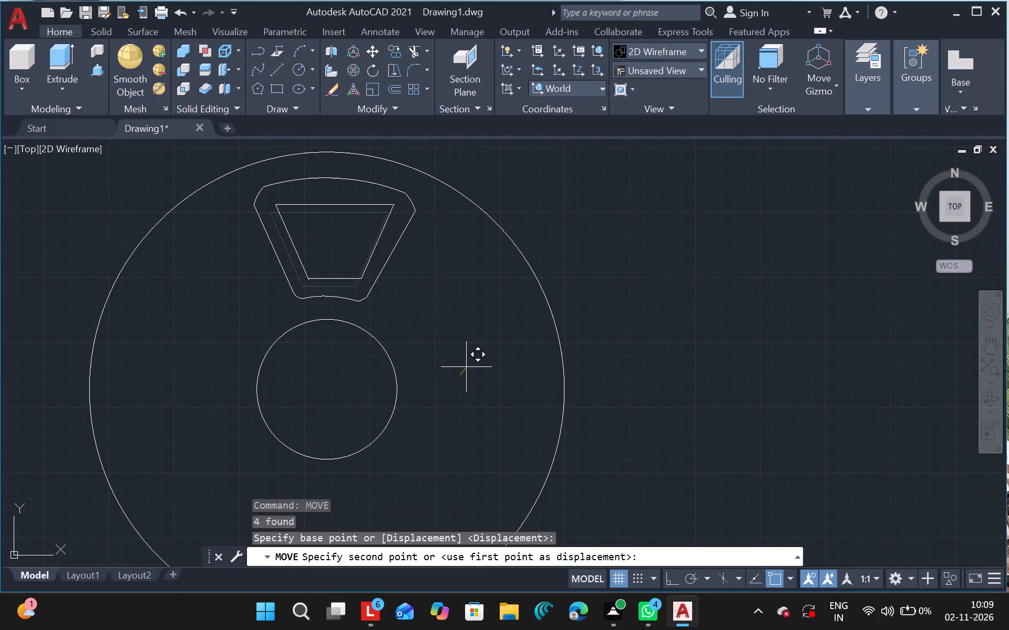
left_click(466, 367)
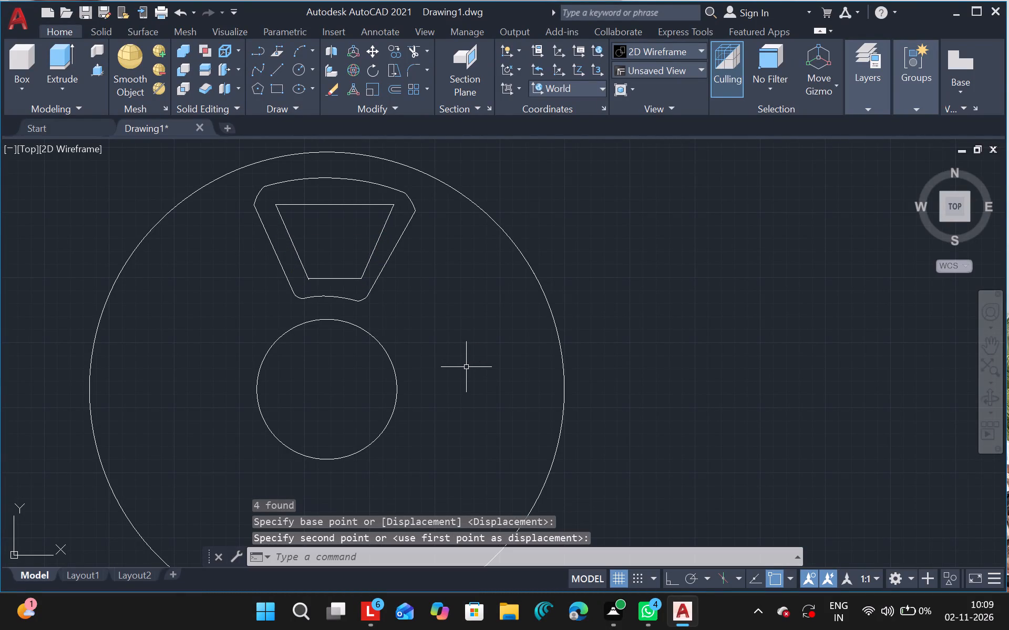
key("Escape")
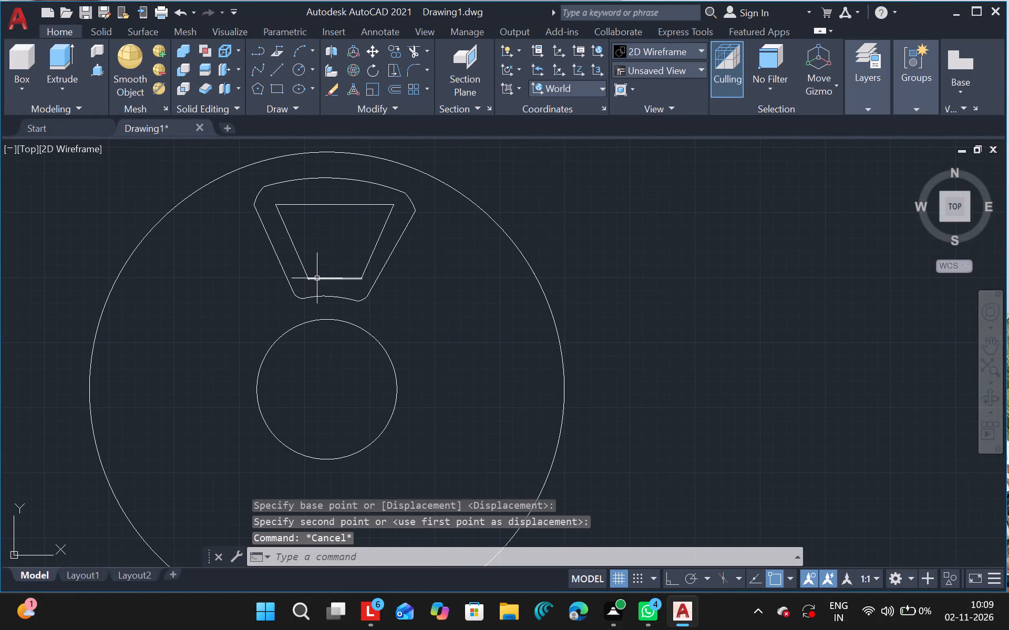
Draw a three-point arc from the inner outline's upper-left corner through its upper-right corner, ending outside the sector's right side.
left_click(297, 55)
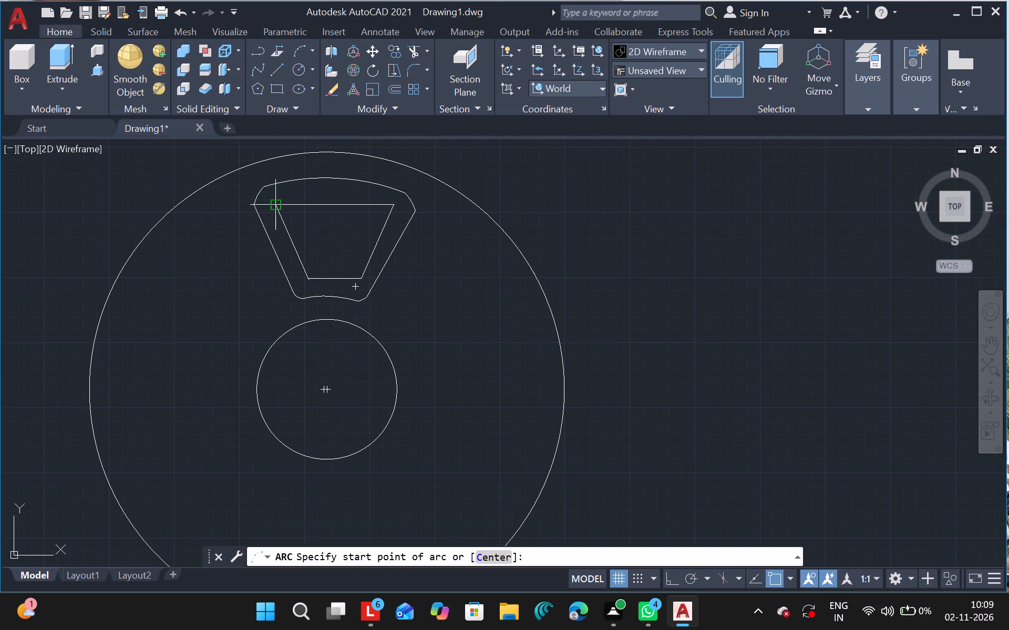
left_click_drag(278, 206, 380, 212)
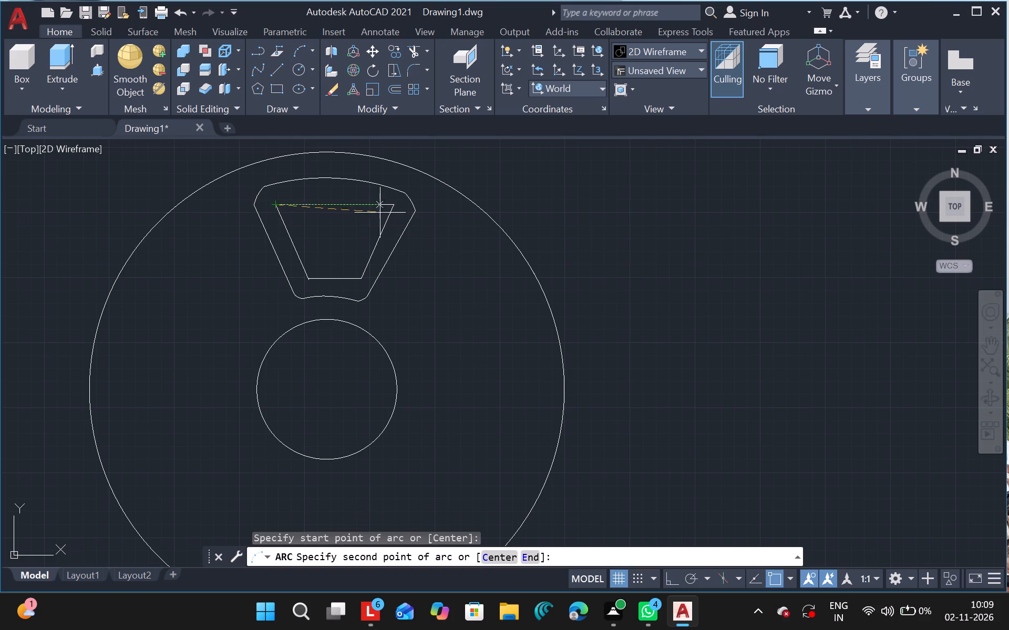
left_click_drag(380, 212, 398, 204)
left_click_drag(398, 204, 411, 239)
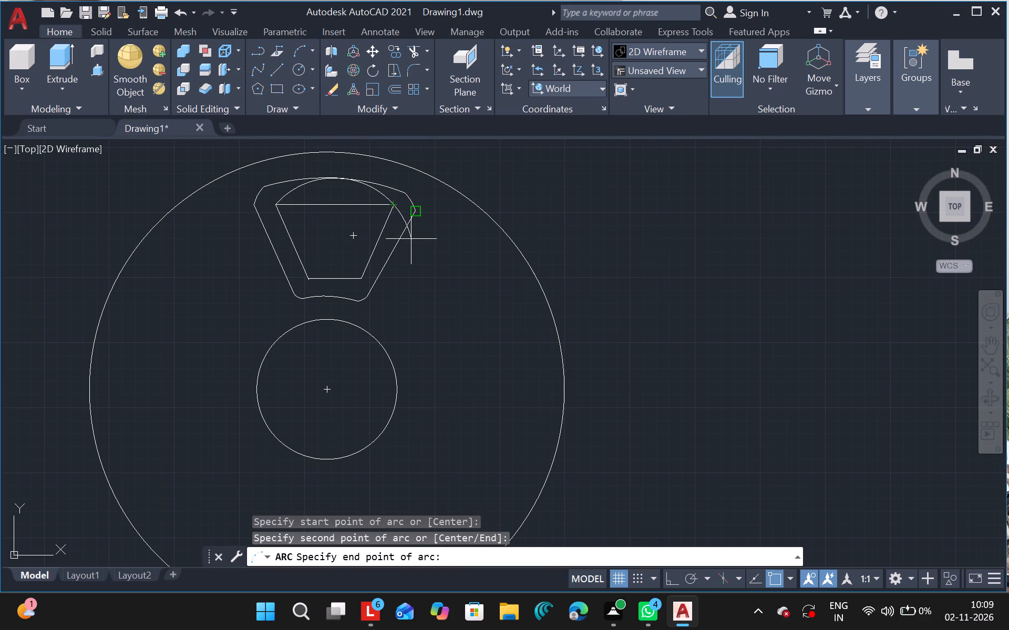
left_click_drag(411, 239, 406, 209)
left_click_drag(406, 209, 397, 229)
left_click_drag(397, 229, 401, 226)
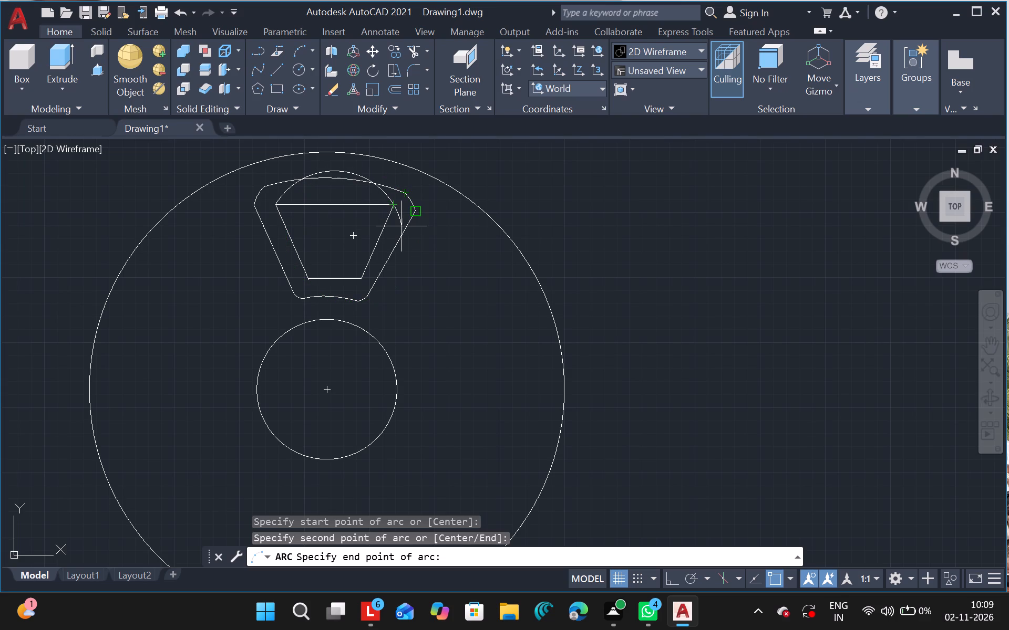
left_click_drag(401, 226, 403, 213)
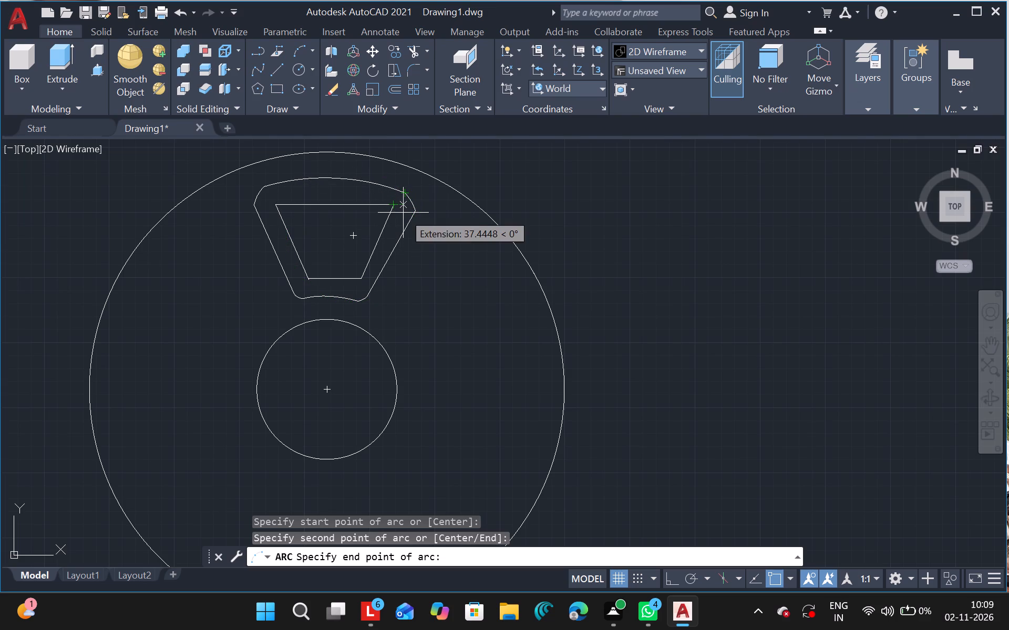
left_click_drag(403, 213, 405, 216)
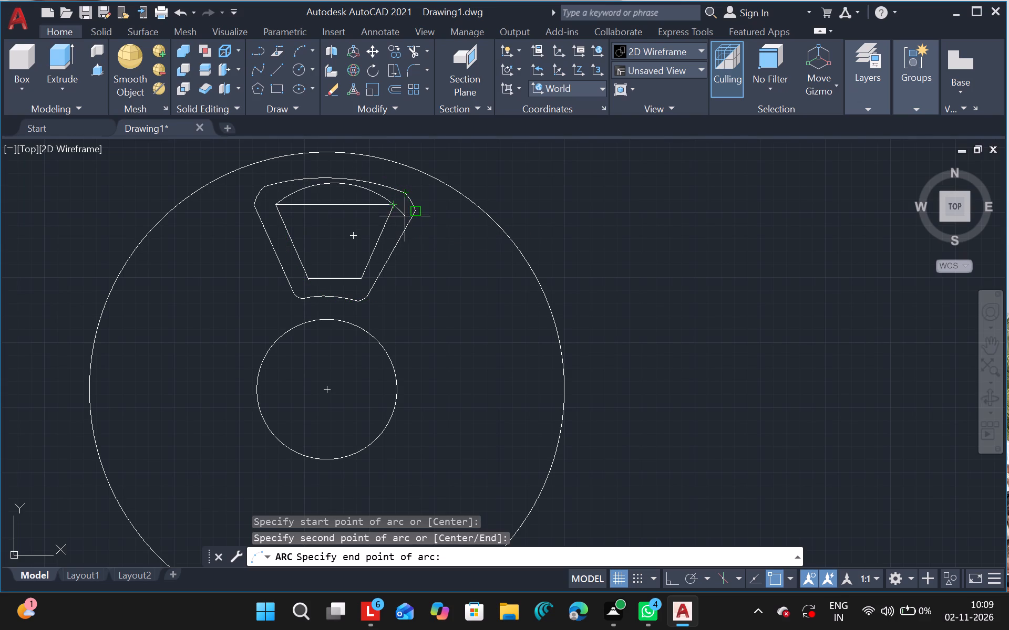
left_click_drag(405, 216, 378, 216)
left_click_drag(378, 216, 406, 309)
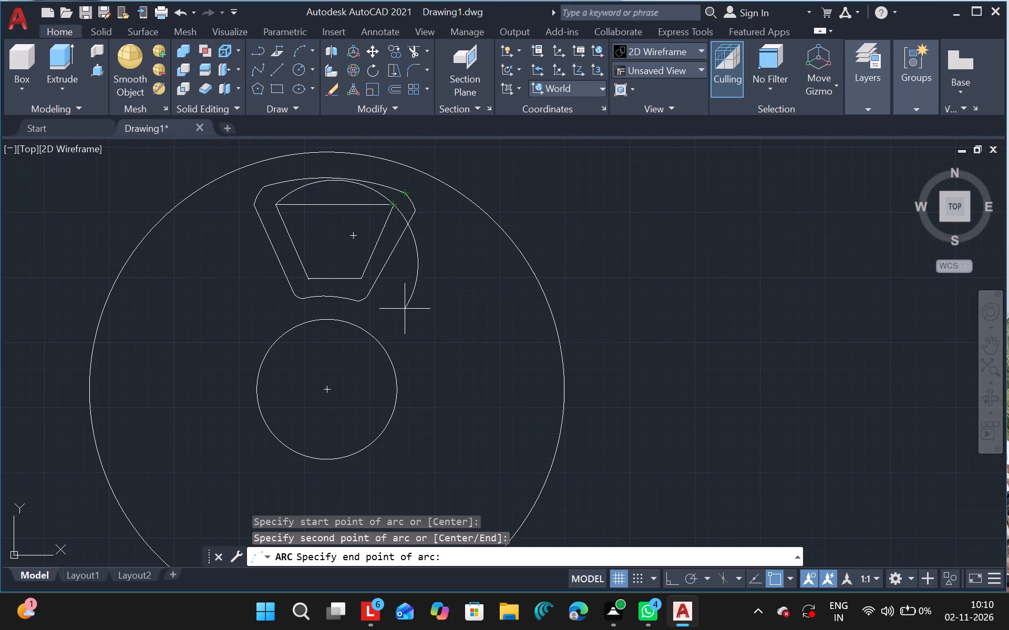
left_click_drag(406, 309, 431, 322)
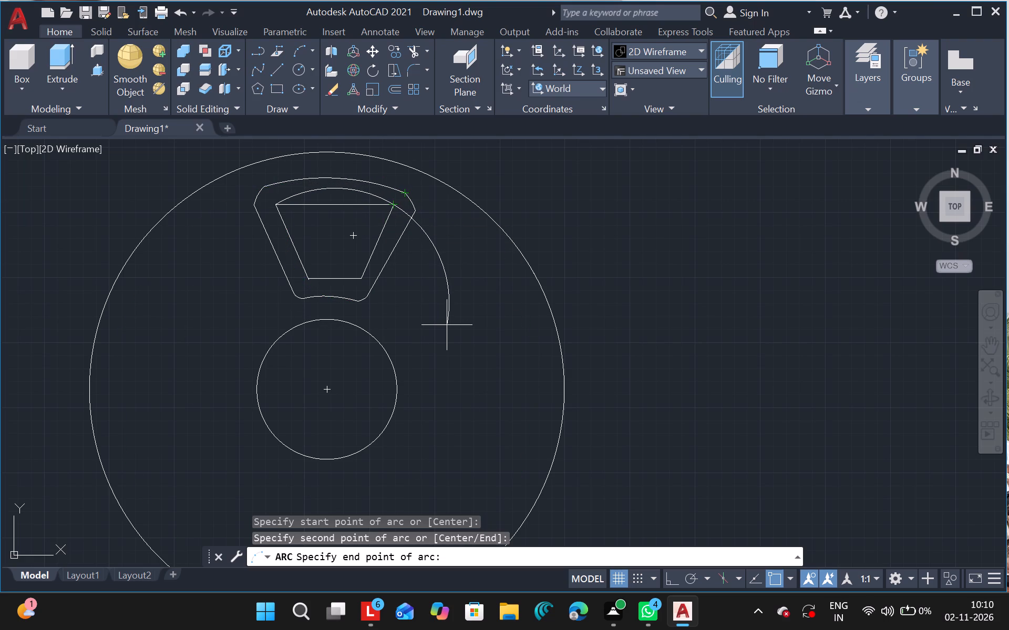
left_click(447, 325)
key("Escape")
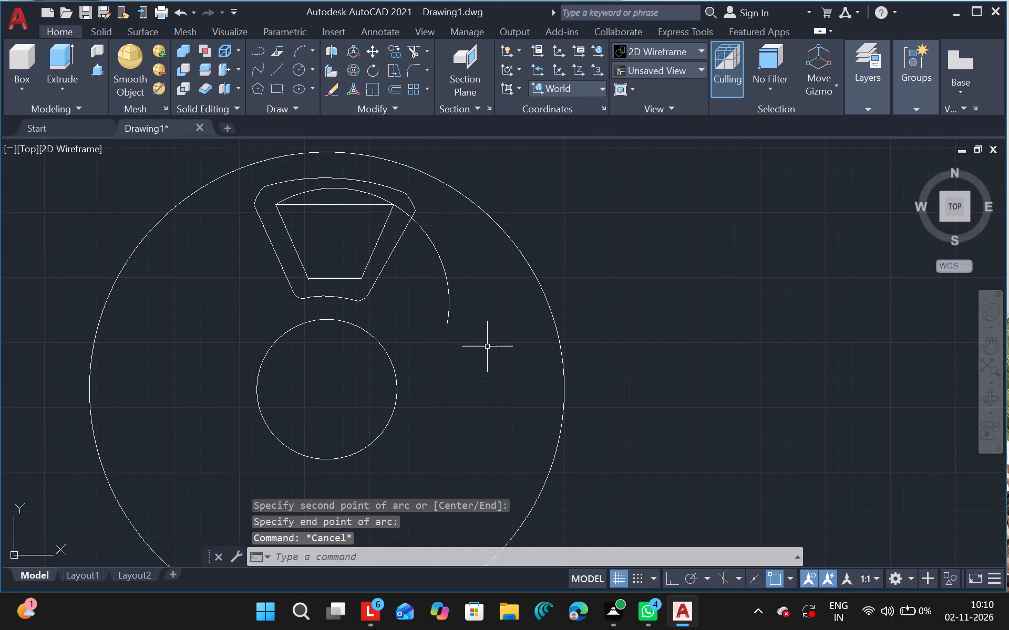
Trim the arc's excess beyond the inner outline's upper-right corner and remove the straight upper line beneath the arc.
type("tr")
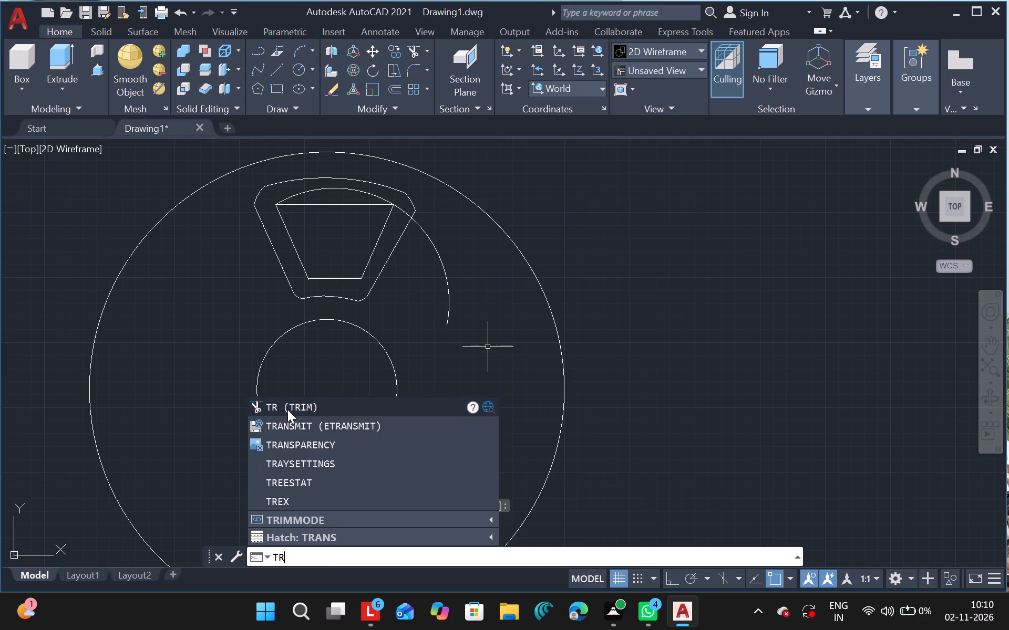
left_click(295, 408)
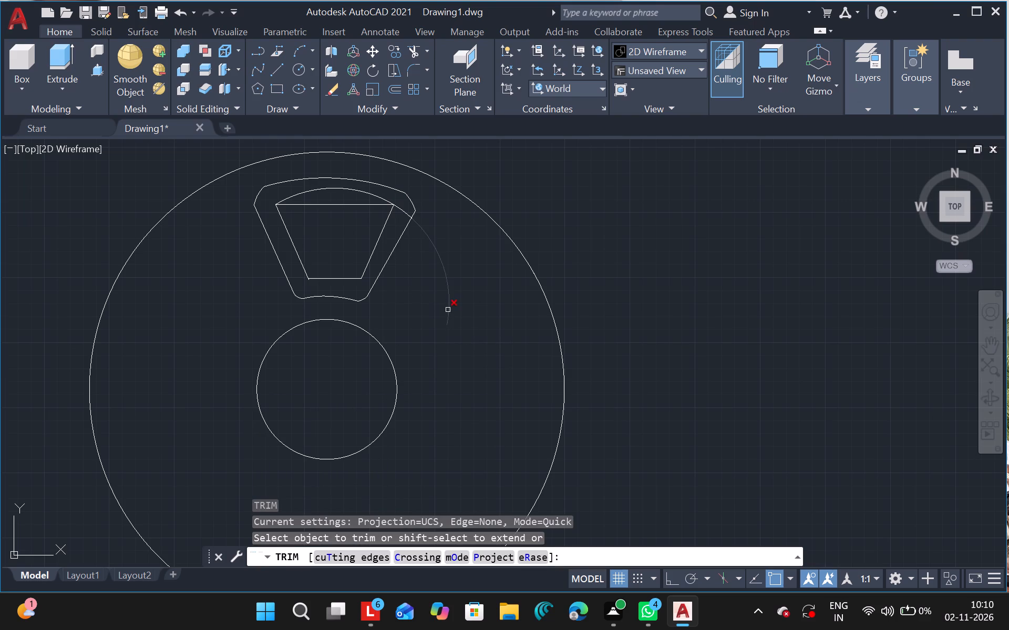
left_click(448, 310)
left_click(403, 208)
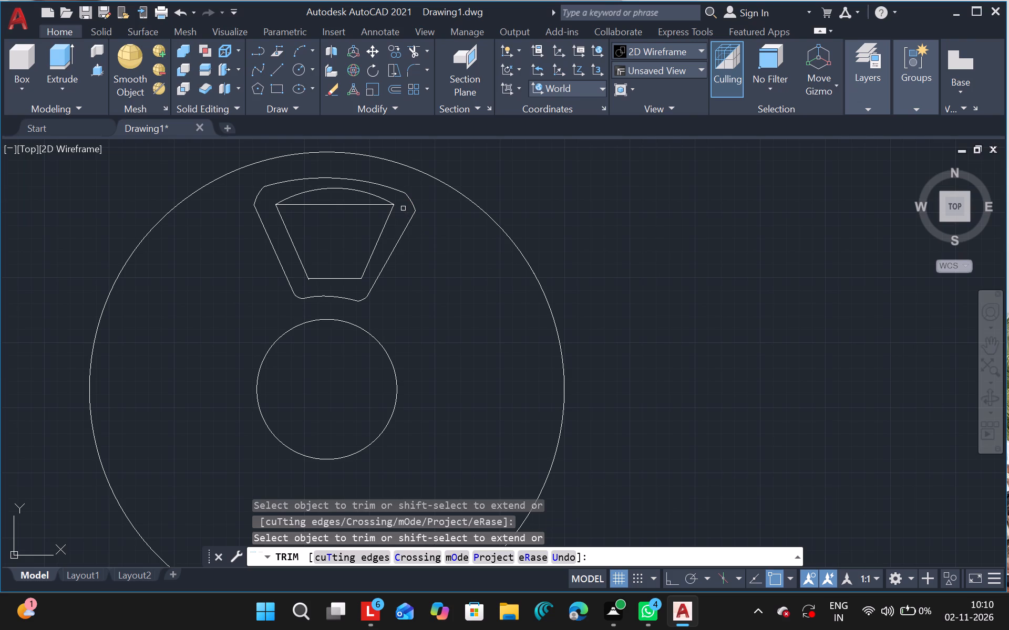
left_click(349, 203)
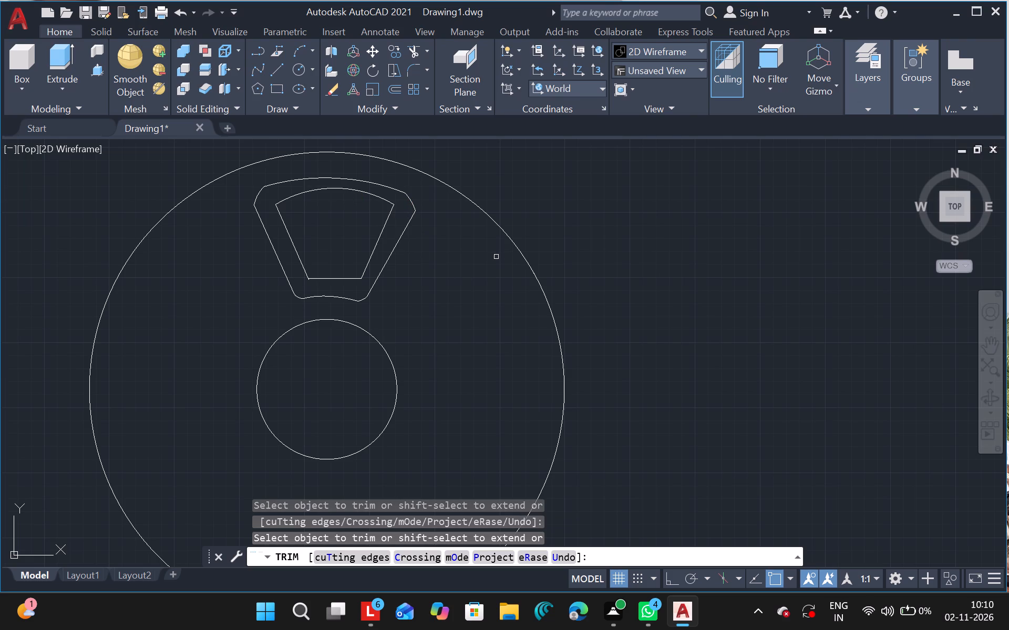
key("Escape")
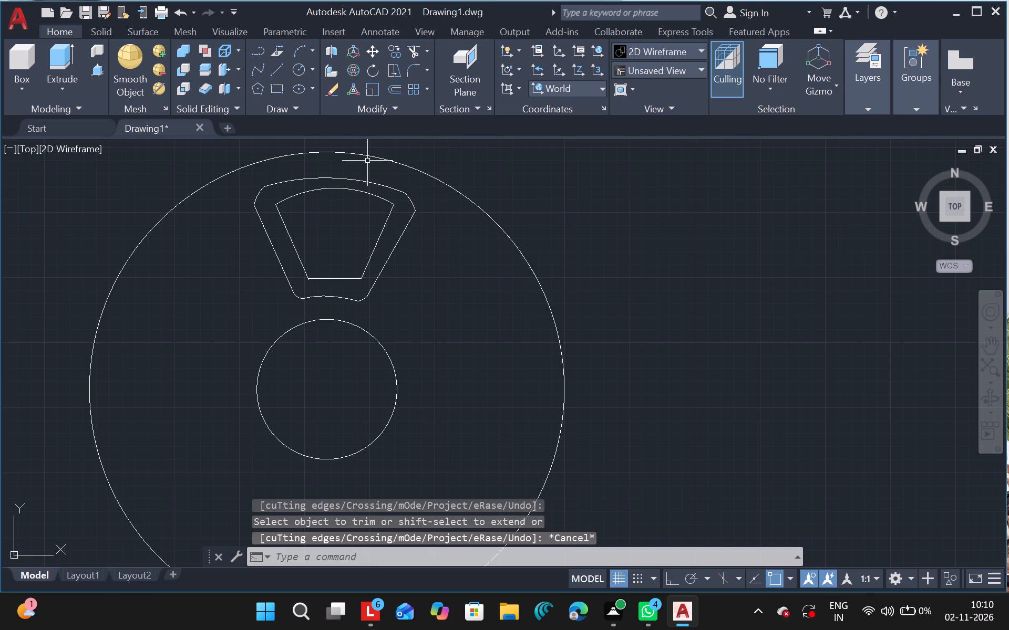
Draw two connected lines around the inner outline's upper-left corner, crossing the arc and the left side and ending outside the sector.
left_click(276, 71)
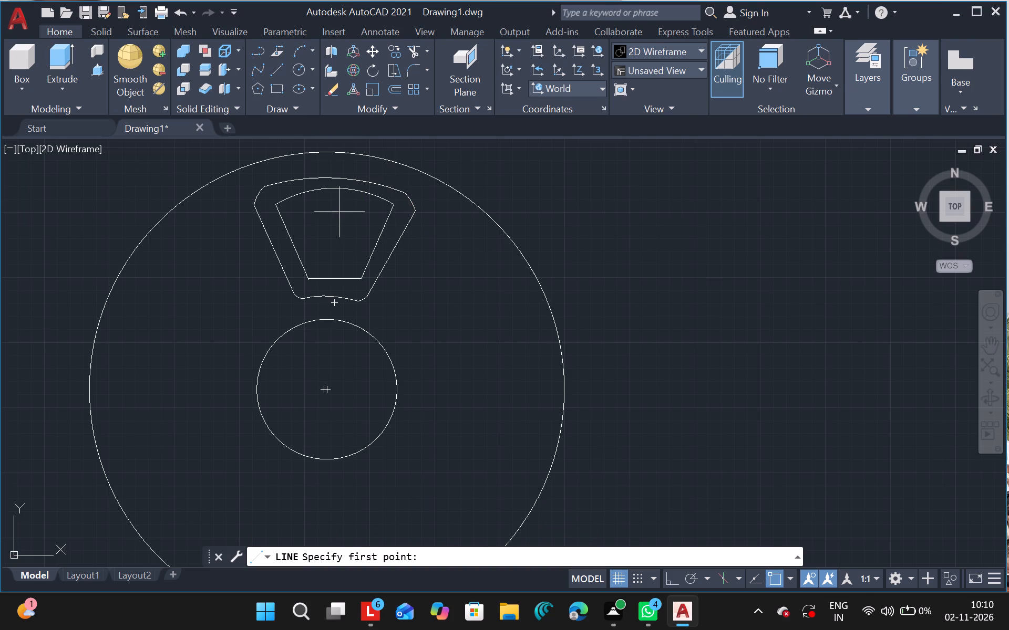
scroll(339, 212, "up", 3, "ctrl")
scroll(313, 224, "down", 2, "ctrl")
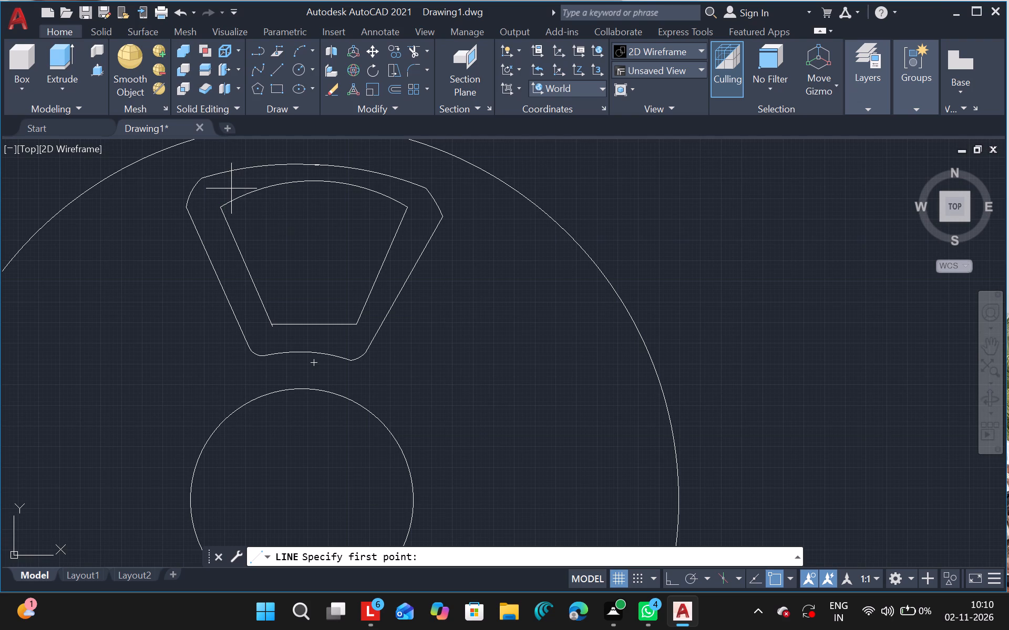
left_click_drag(231, 188, 254, 214)
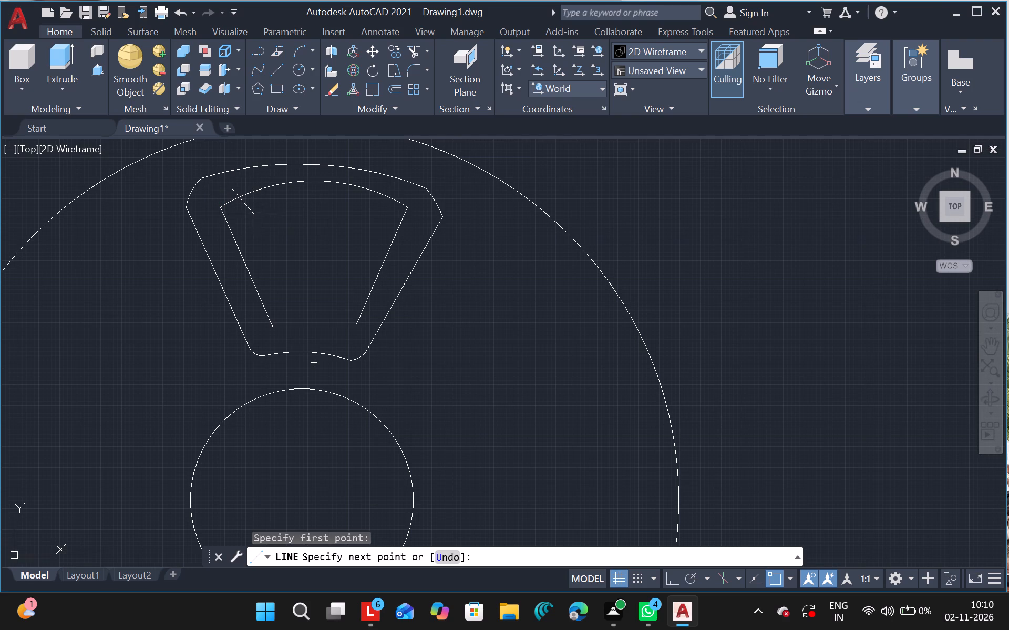
left_click_drag(254, 214, 247, 214)
left_click_drag(247, 214, 217, 222)
left_click(217, 222)
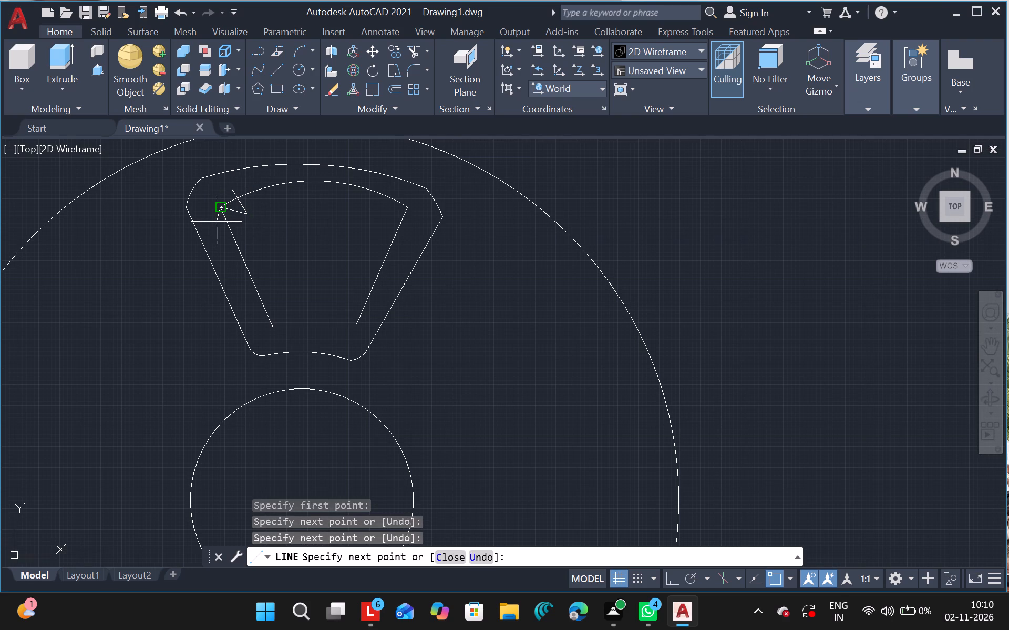
key("ctrl+z")
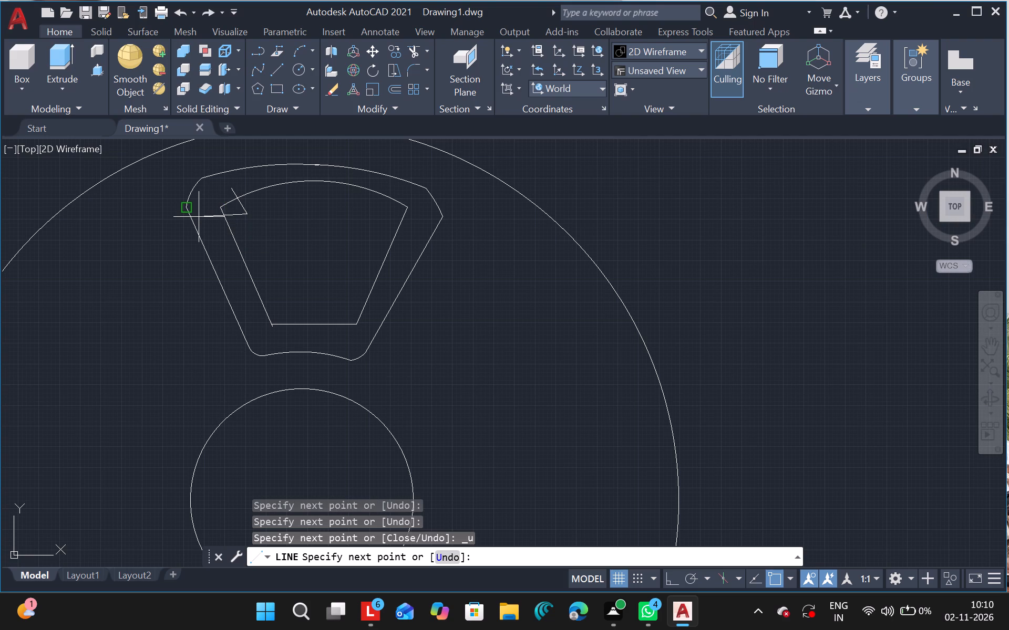
left_click(198, 226)
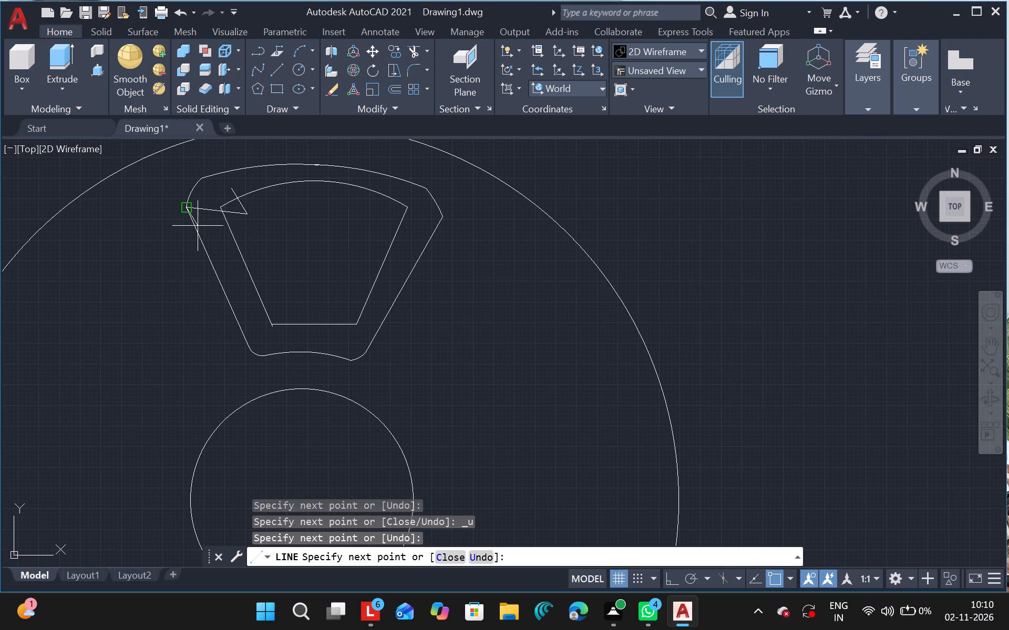
key("ctrl+z")
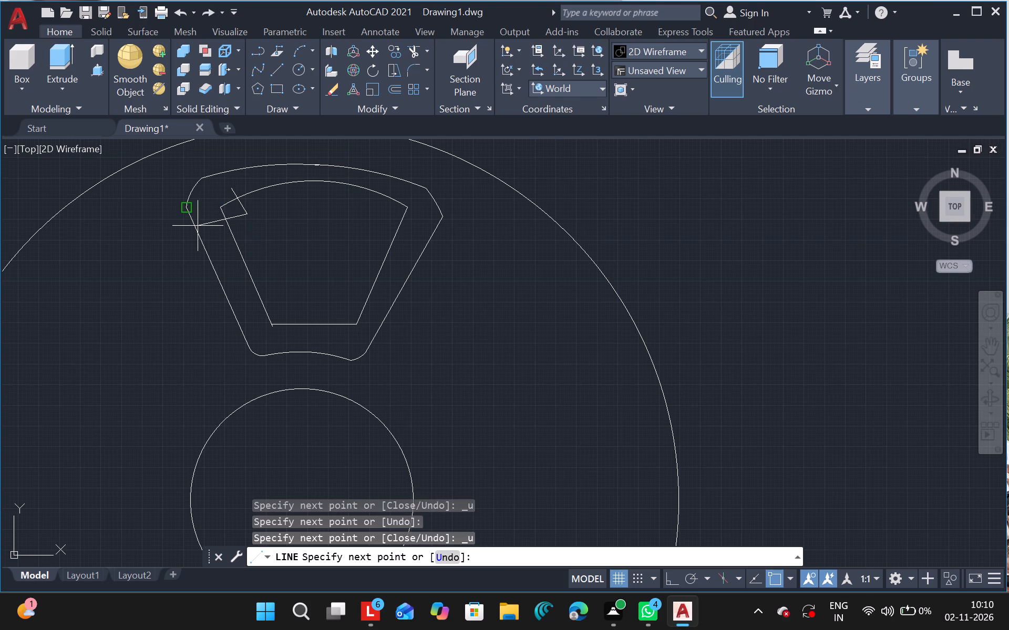
left_click(156, 245)
left_click_drag(156, 245, 150, 243)
key("Escape")
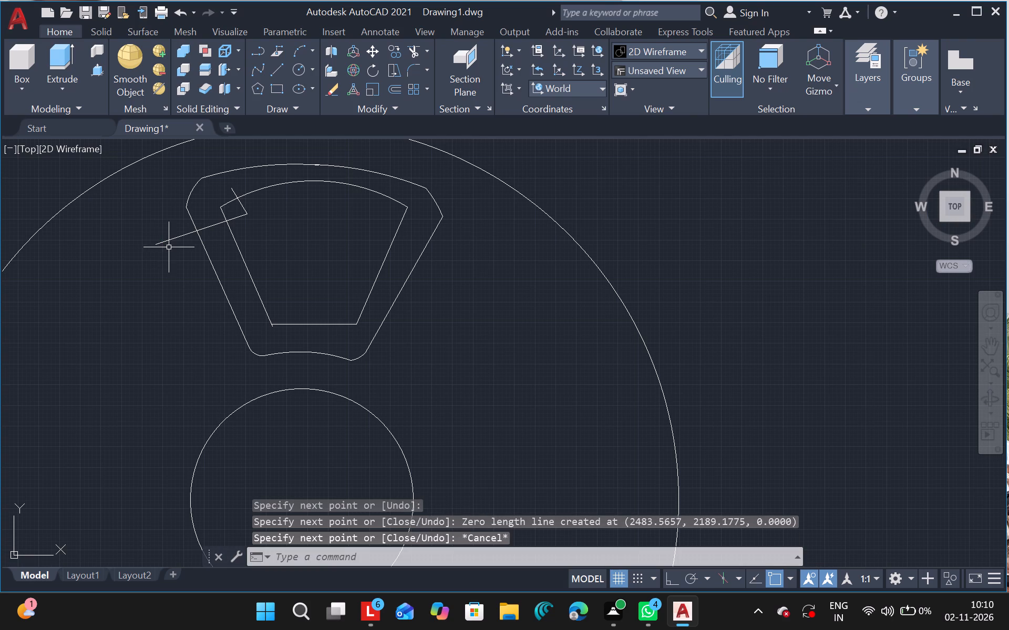
Draw two connected lines around the inner outline's upper-right corner, from above the outer arc to the sector's right corner.
left_click(282, 62)
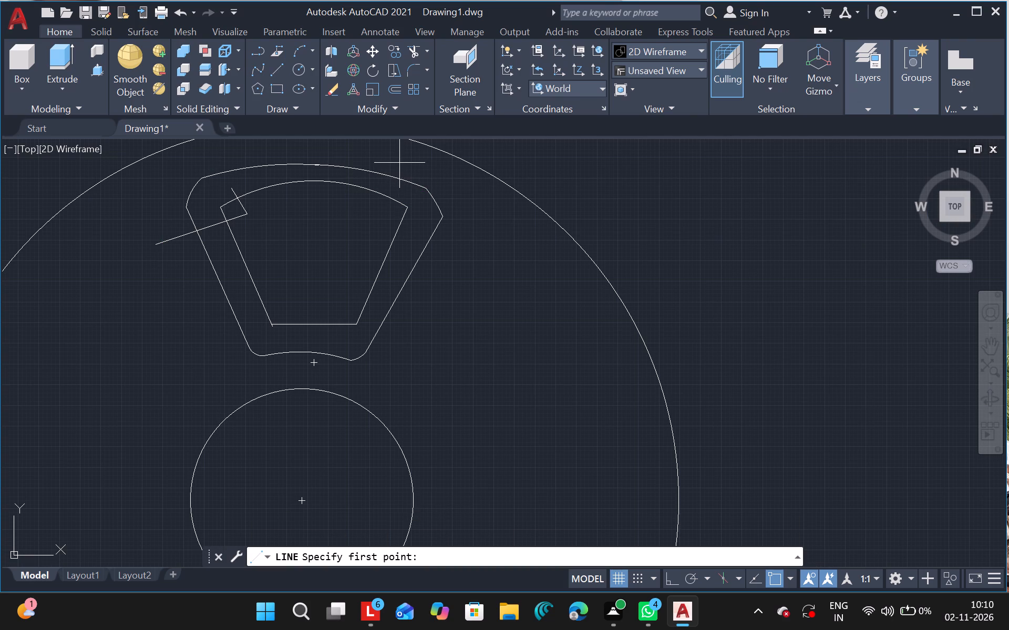
left_click_drag(395, 165, 378, 220)
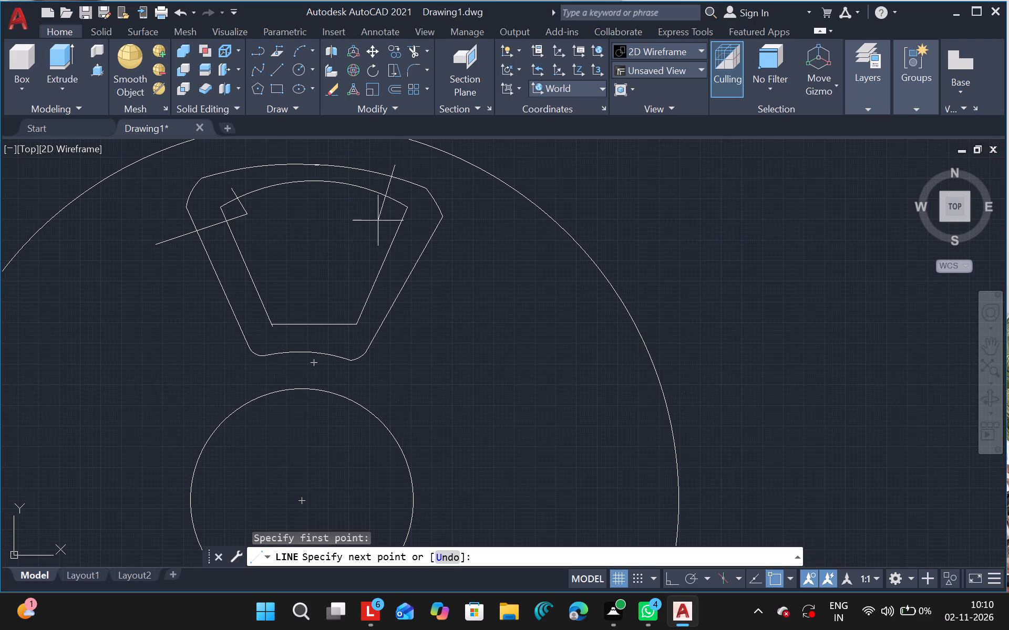
left_click_drag(378, 220, 386, 227)
left_click_drag(387, 220, 438, 227)
left_click(438, 227)
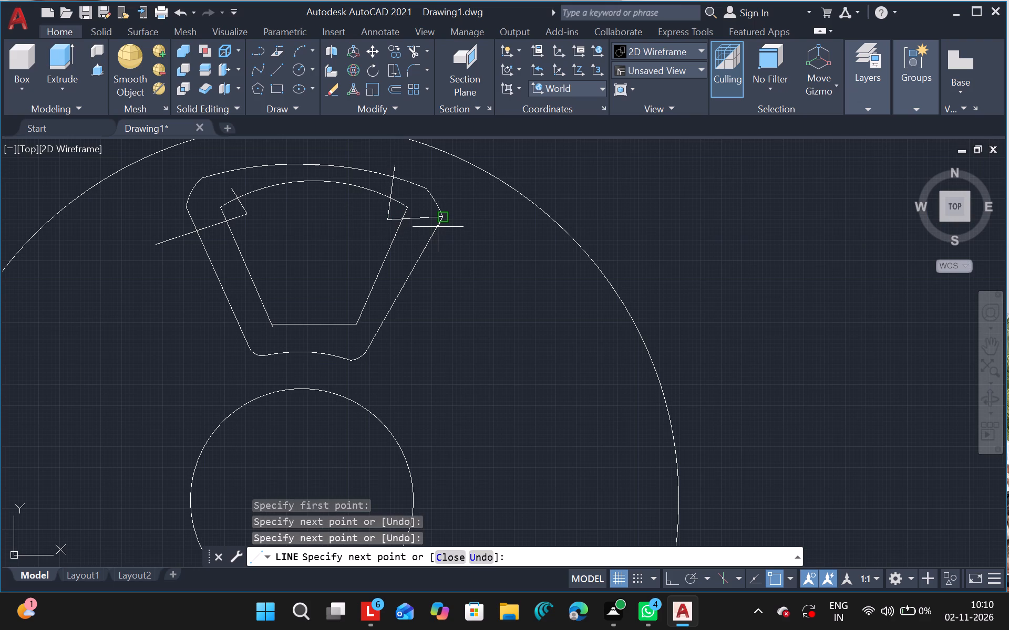
key("Escape")
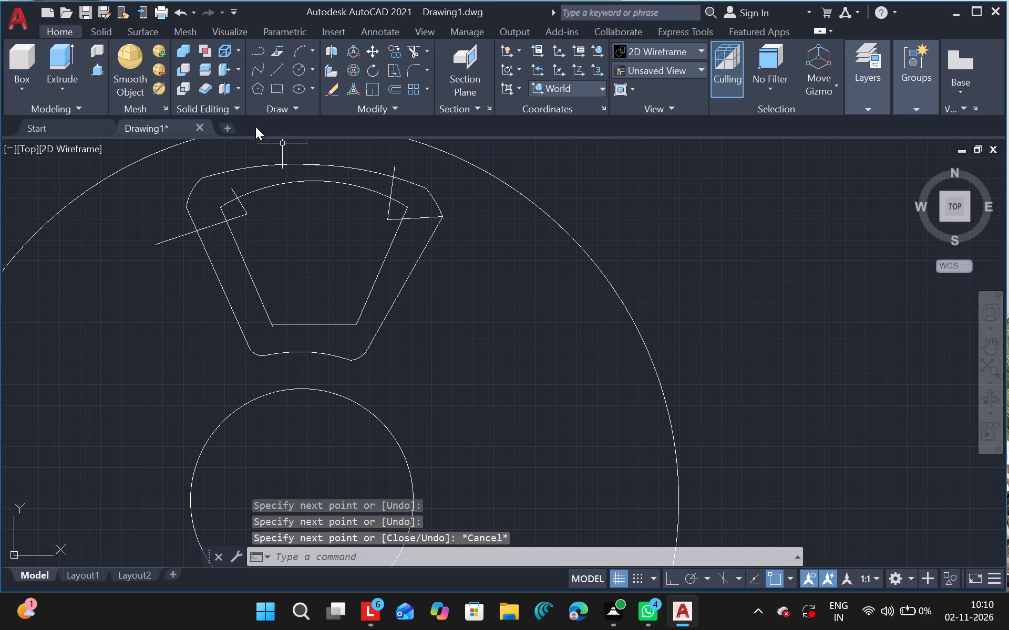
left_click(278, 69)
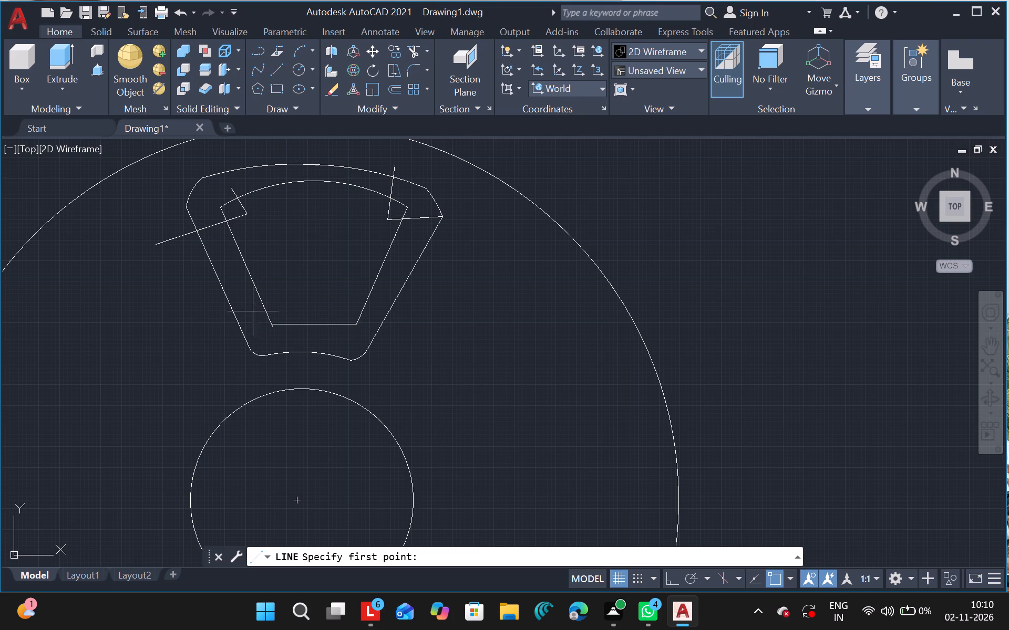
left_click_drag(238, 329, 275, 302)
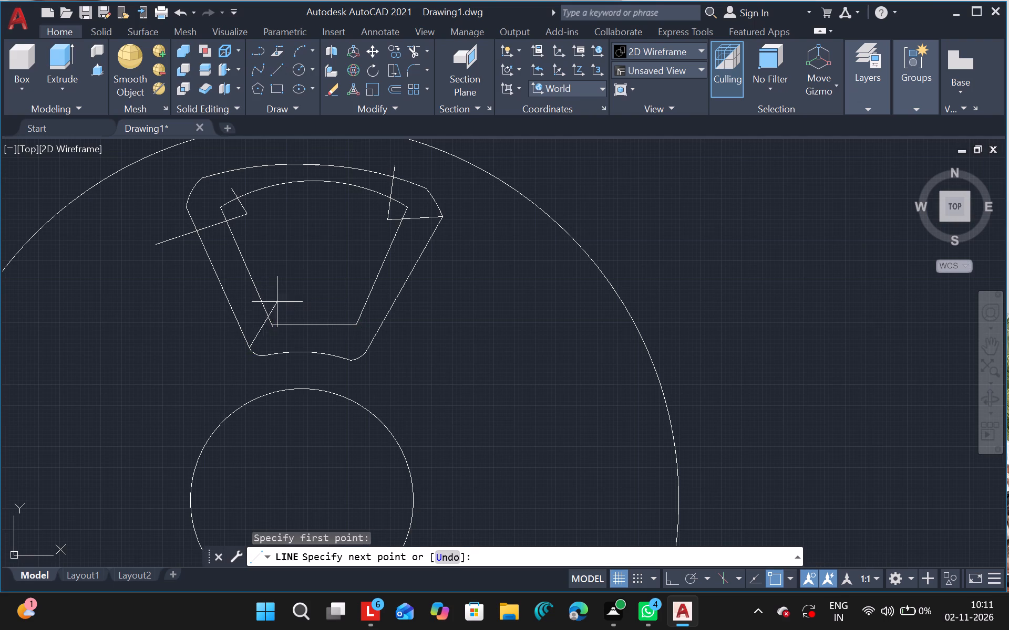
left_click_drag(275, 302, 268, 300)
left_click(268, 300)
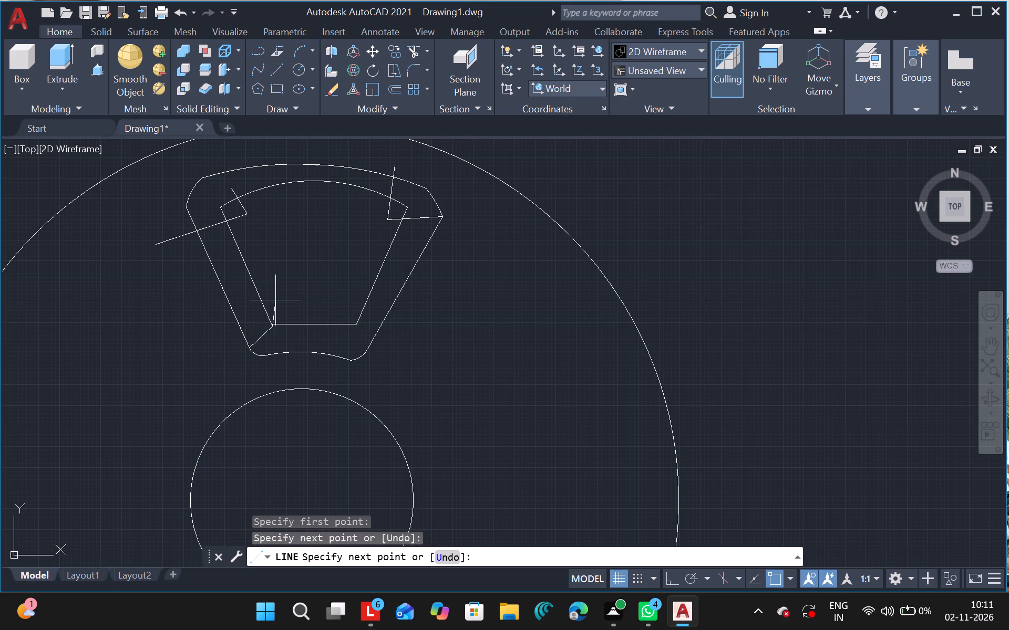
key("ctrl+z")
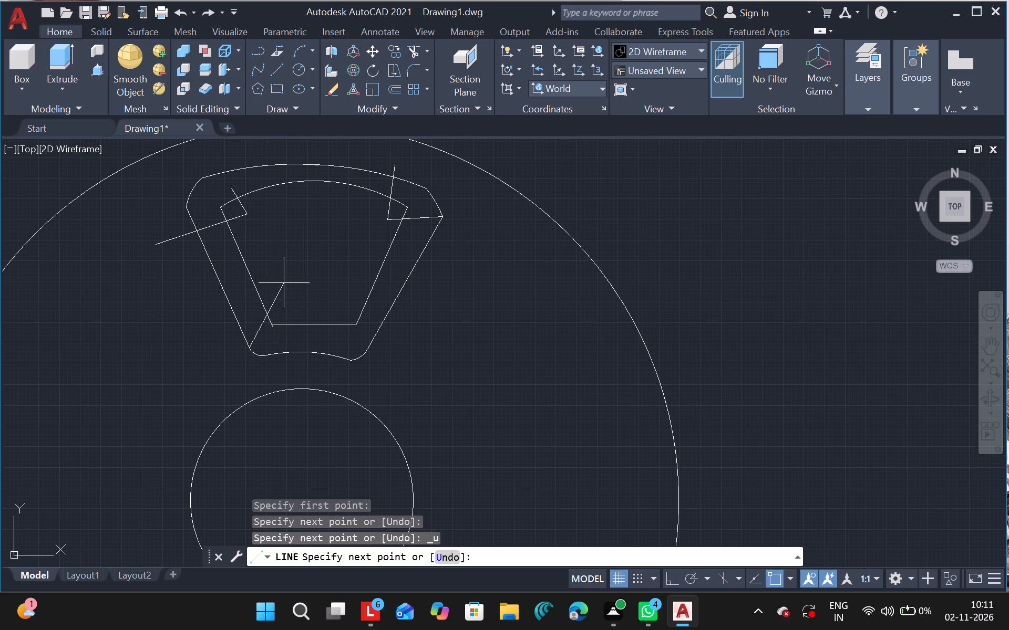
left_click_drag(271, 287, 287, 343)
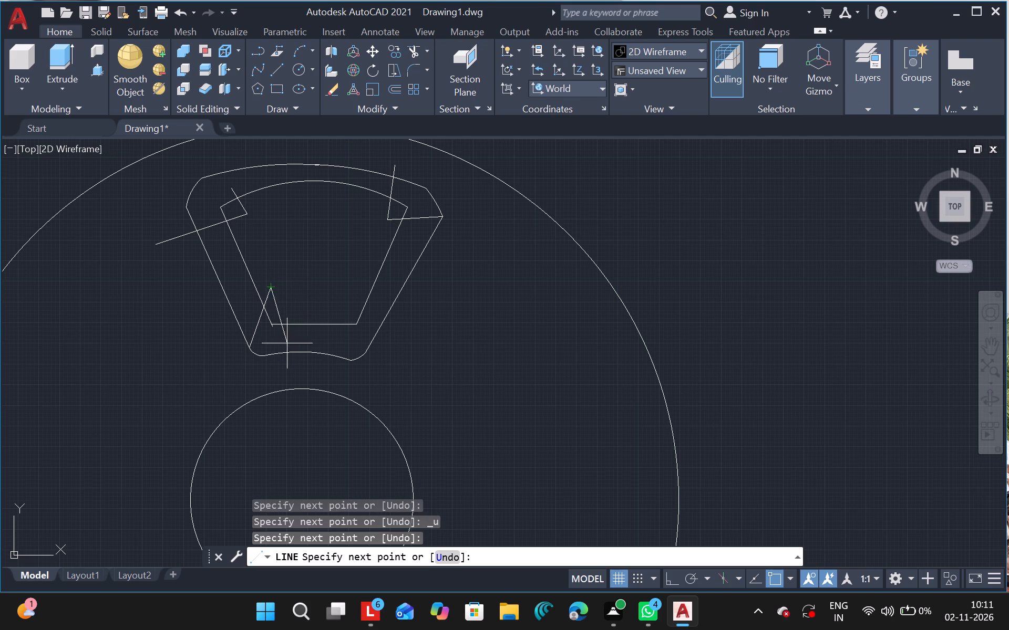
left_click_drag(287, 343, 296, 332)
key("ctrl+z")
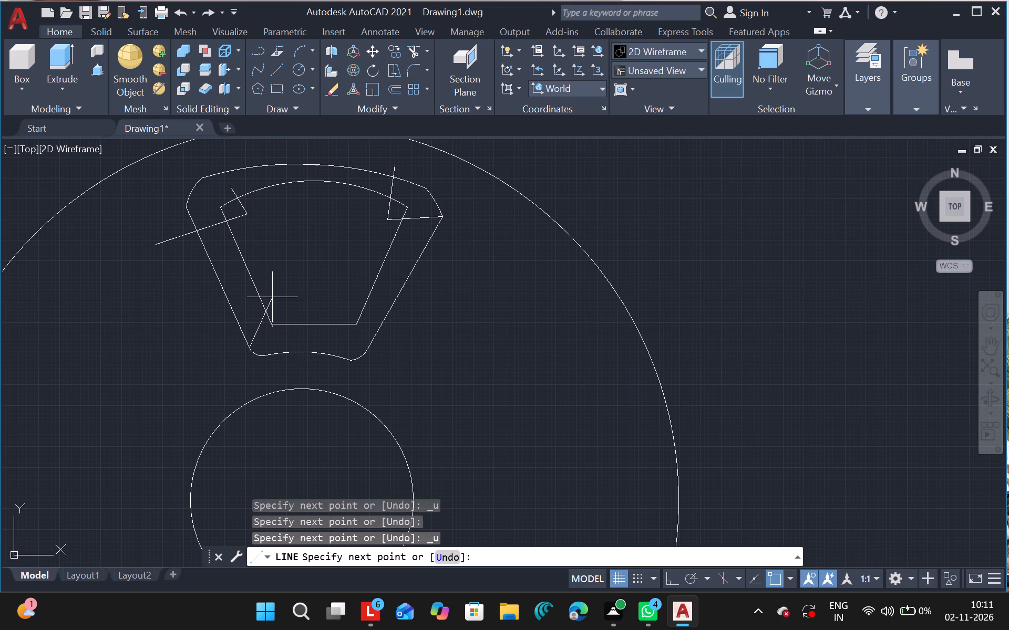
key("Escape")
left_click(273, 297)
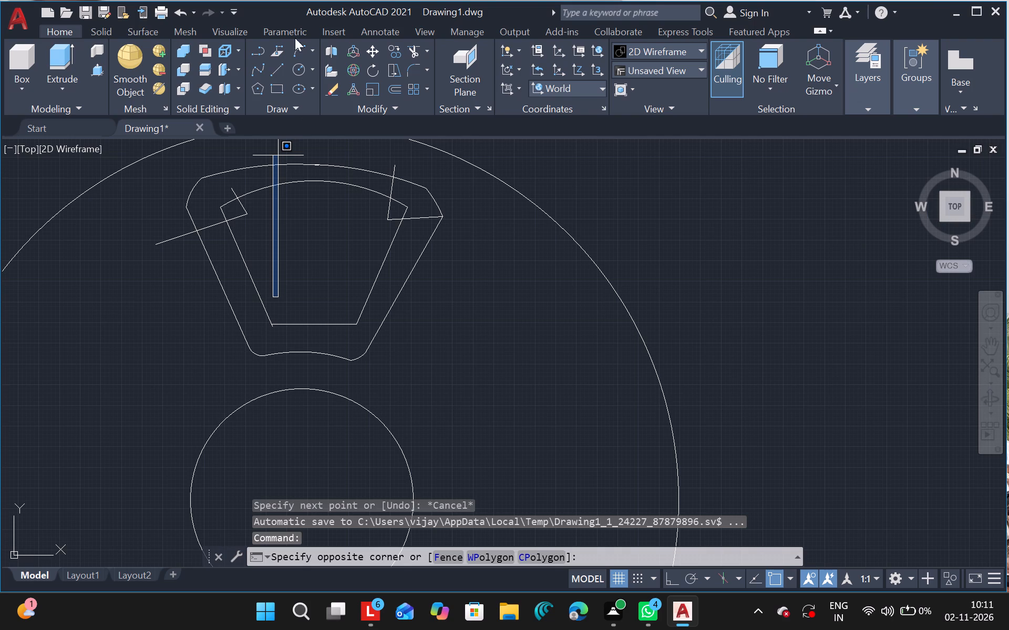
Draw two connected lines around the inner outline's lower-left corner, crossing its left side and its bottom line within the sector.
left_click(277, 70)
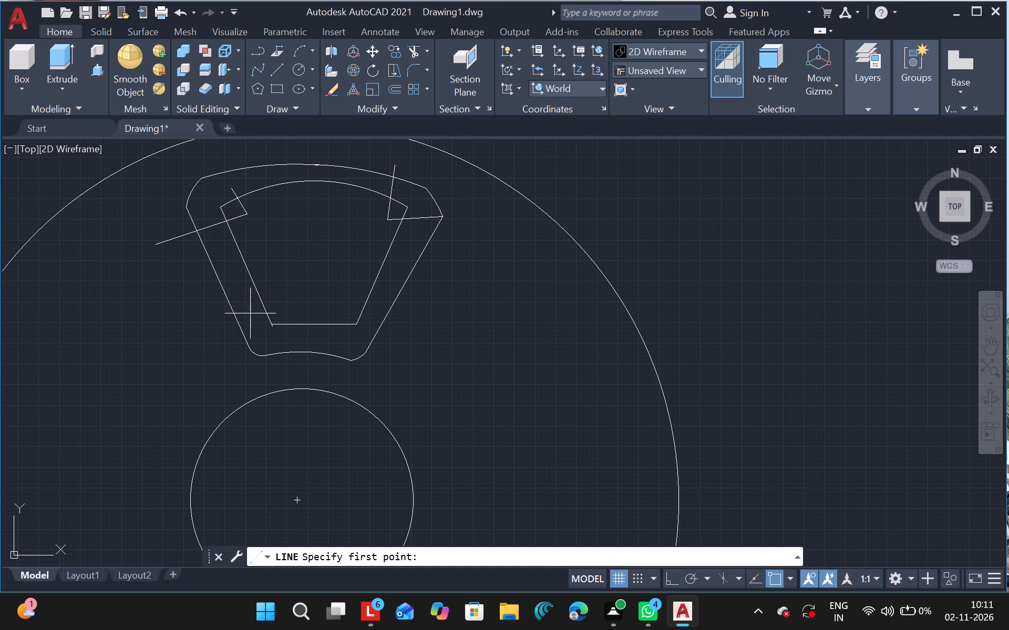
left_click_drag(254, 312, 287, 303)
left_click_drag(287, 303, 284, 335)
left_click(284, 335)
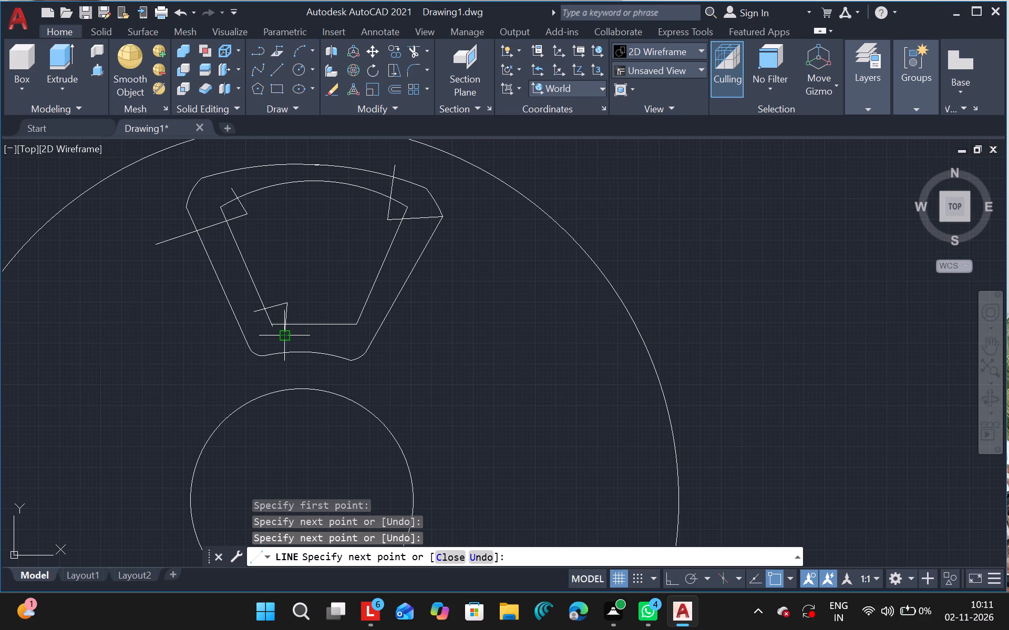
key("Escape")
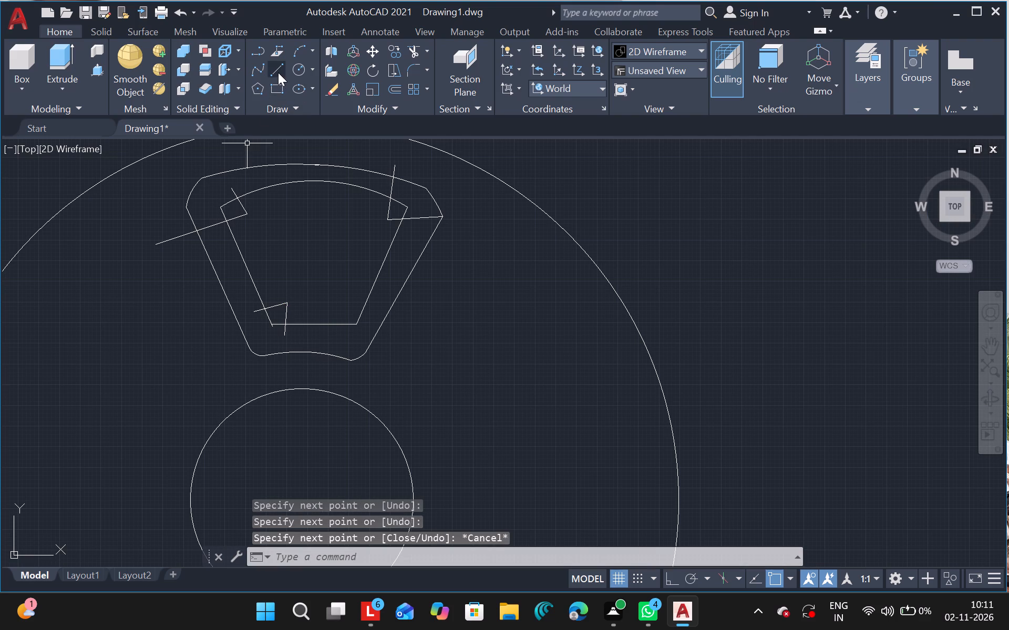
Draw two connected lines around the inner outline's lower-right corner, from below its bottom line to outside the sector's right side.
left_click(278, 72)
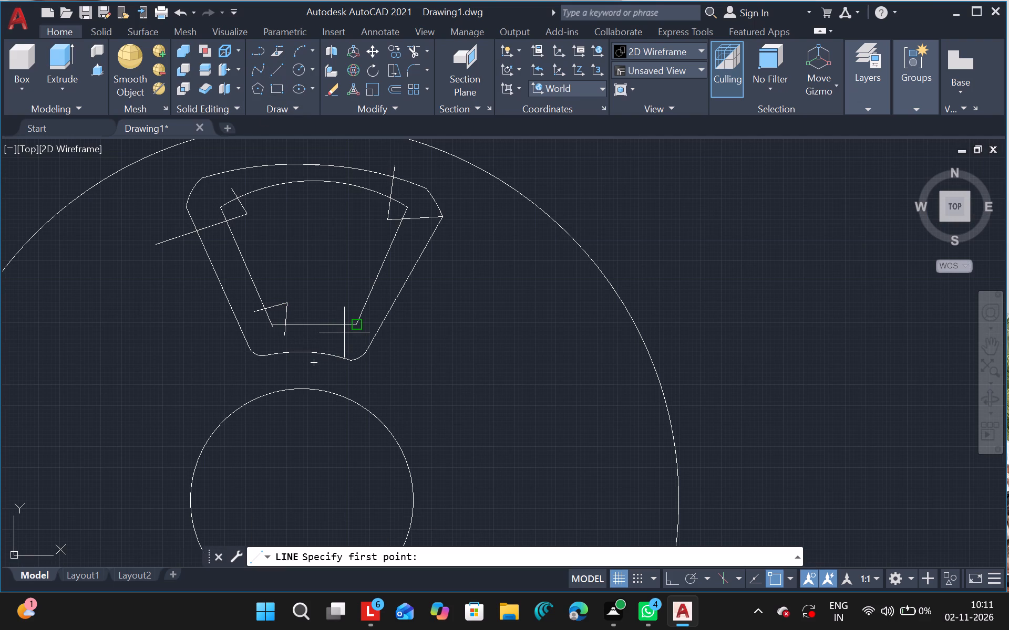
left_click_drag(341, 333, 345, 296)
left_click_drag(345, 296, 376, 318)
left_click(376, 318)
key("ctrl+z")
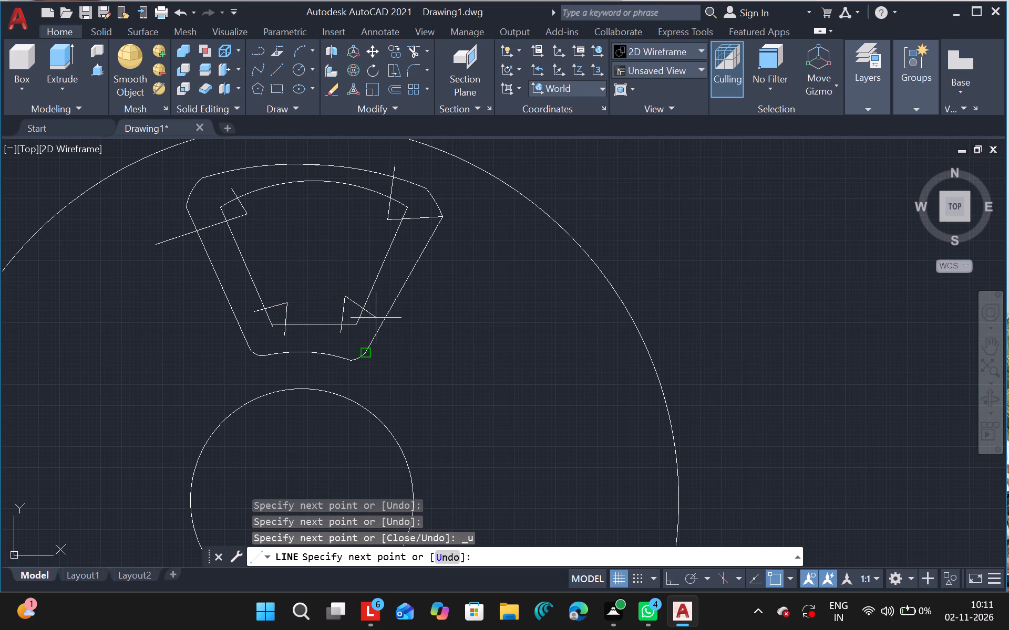
left_click(393, 337)
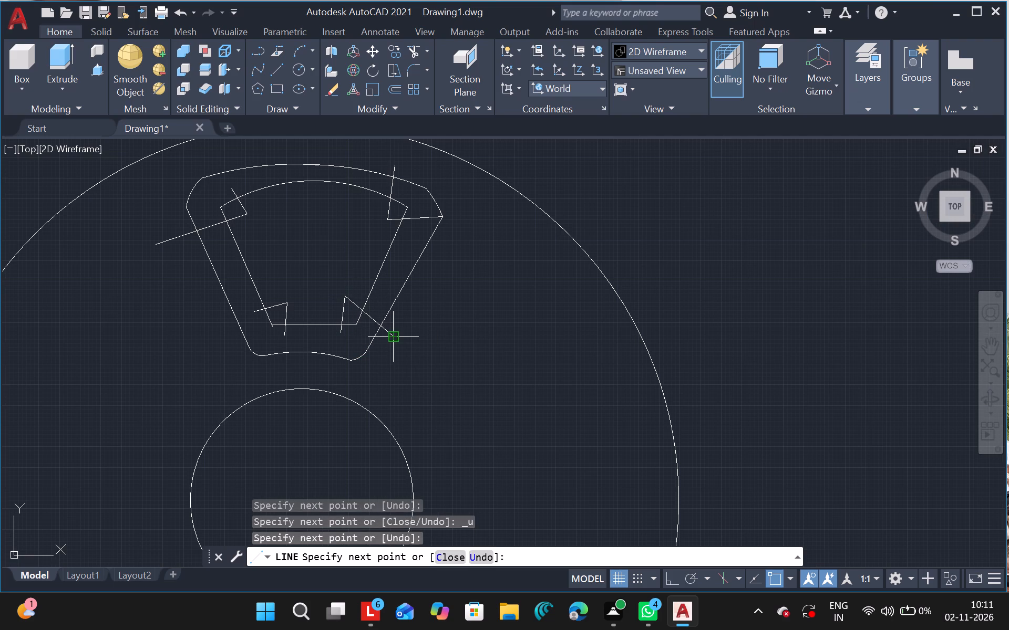
key("Escape")
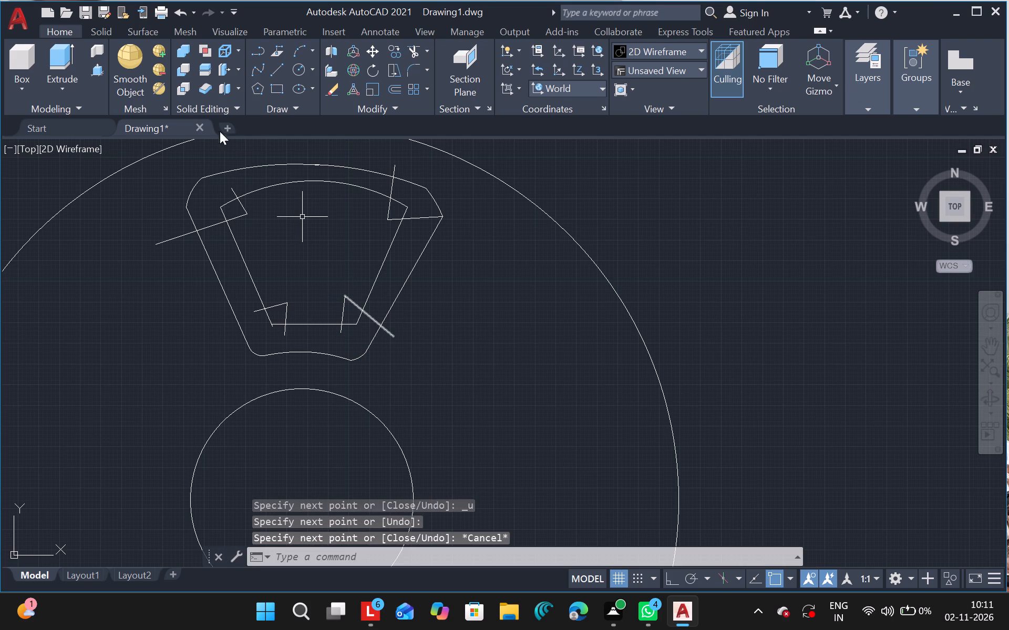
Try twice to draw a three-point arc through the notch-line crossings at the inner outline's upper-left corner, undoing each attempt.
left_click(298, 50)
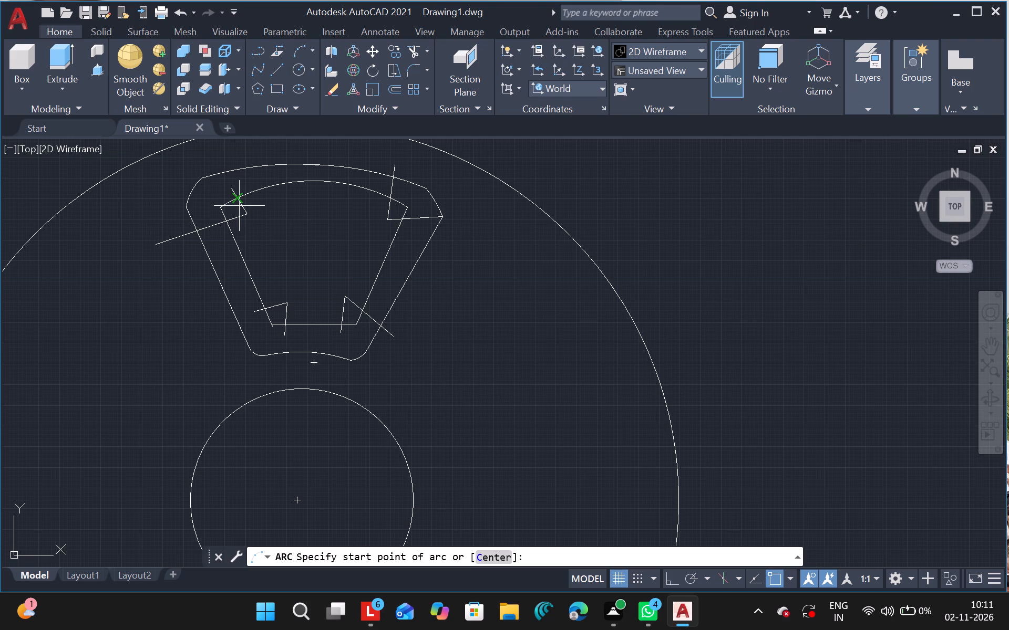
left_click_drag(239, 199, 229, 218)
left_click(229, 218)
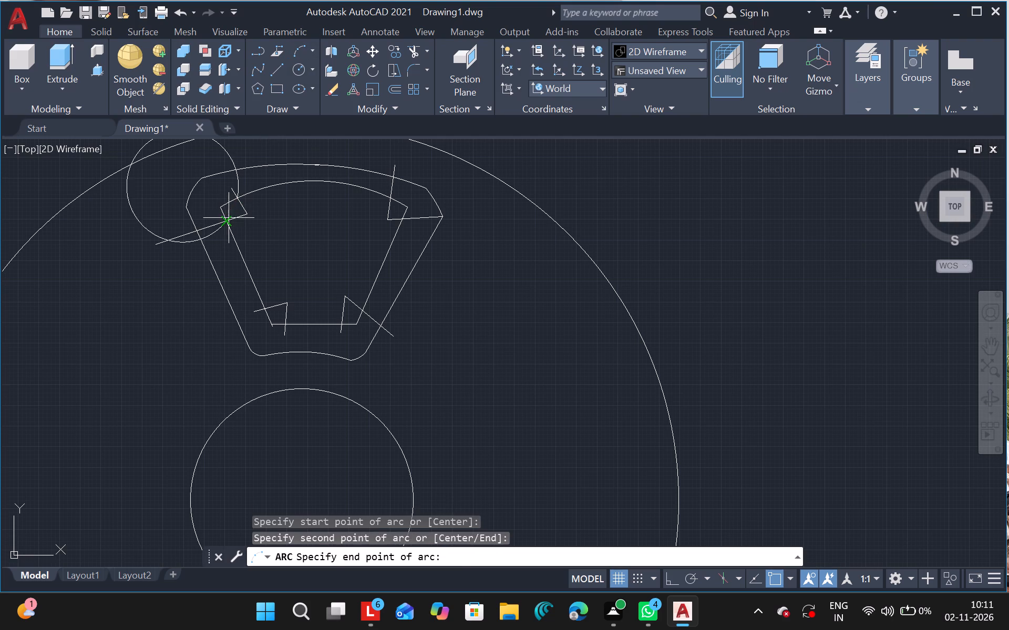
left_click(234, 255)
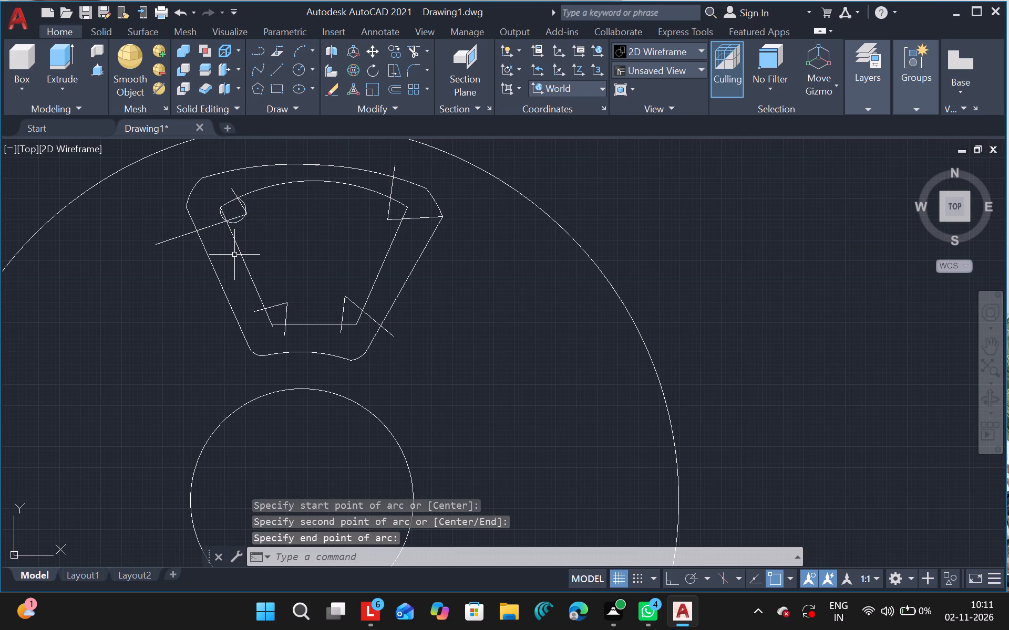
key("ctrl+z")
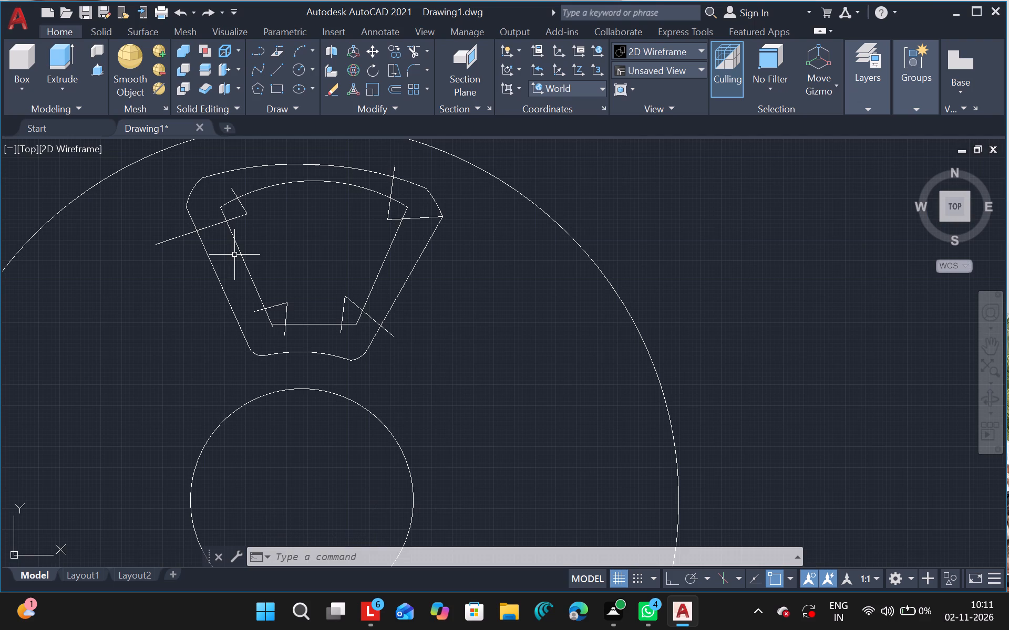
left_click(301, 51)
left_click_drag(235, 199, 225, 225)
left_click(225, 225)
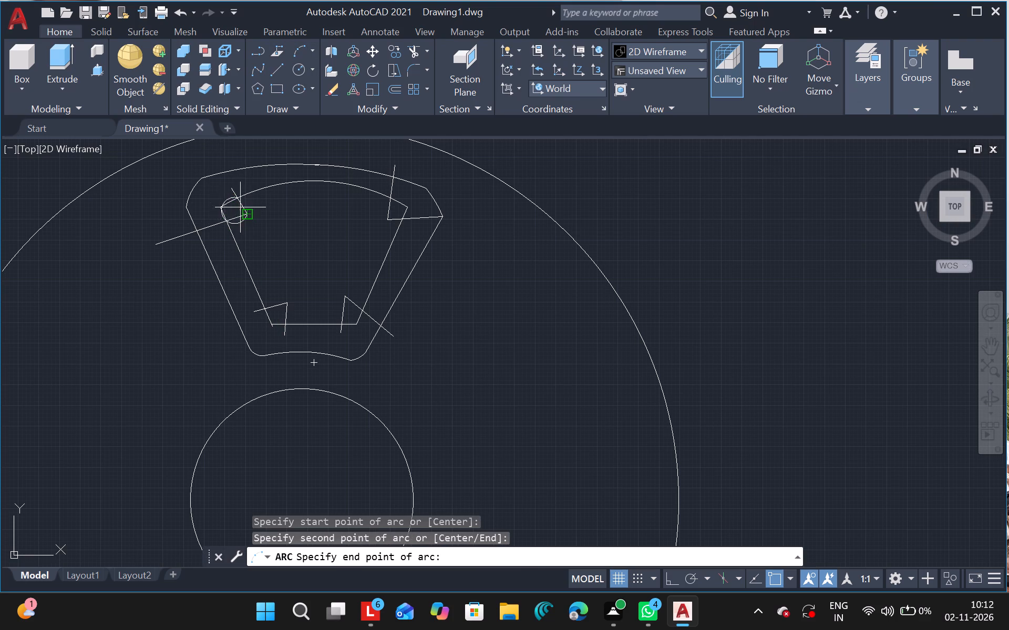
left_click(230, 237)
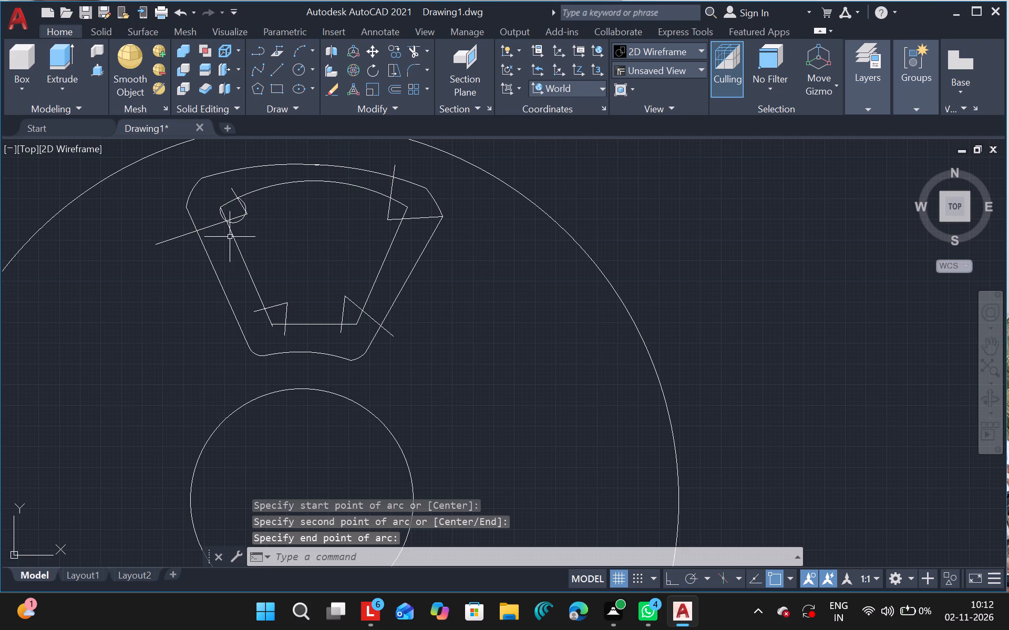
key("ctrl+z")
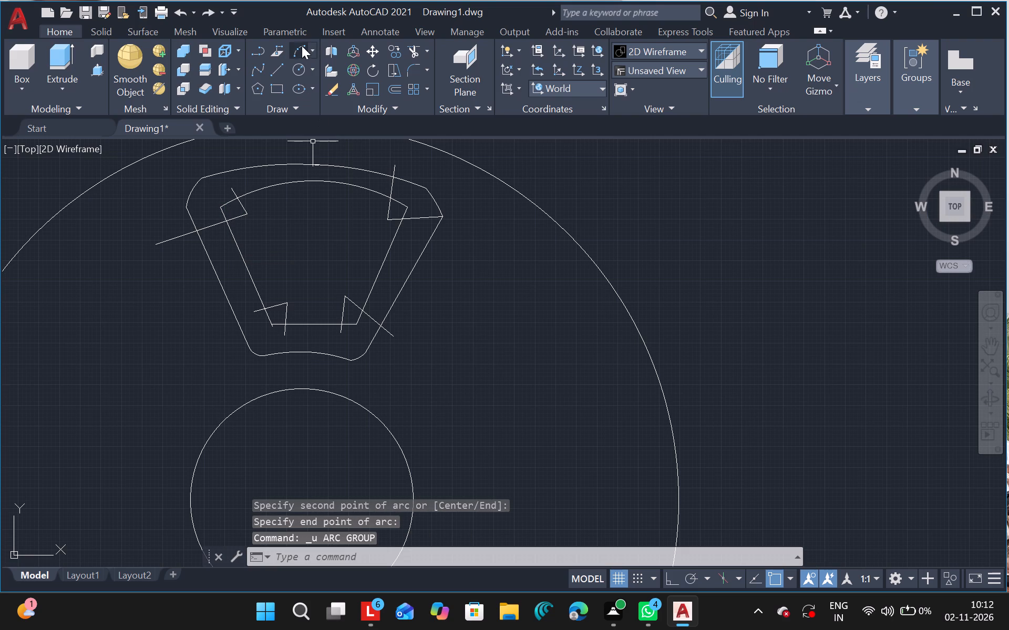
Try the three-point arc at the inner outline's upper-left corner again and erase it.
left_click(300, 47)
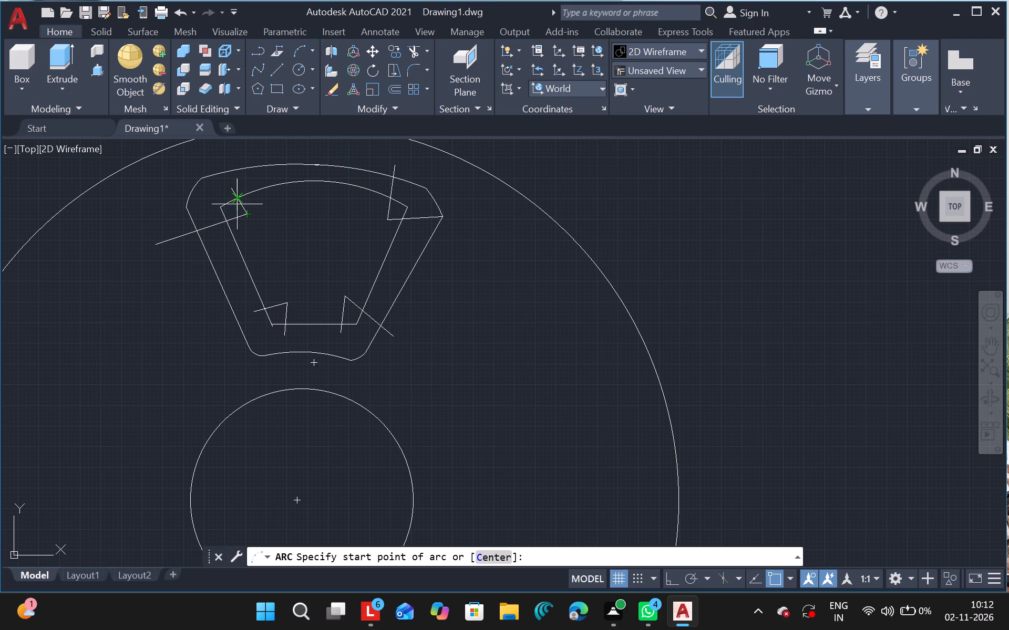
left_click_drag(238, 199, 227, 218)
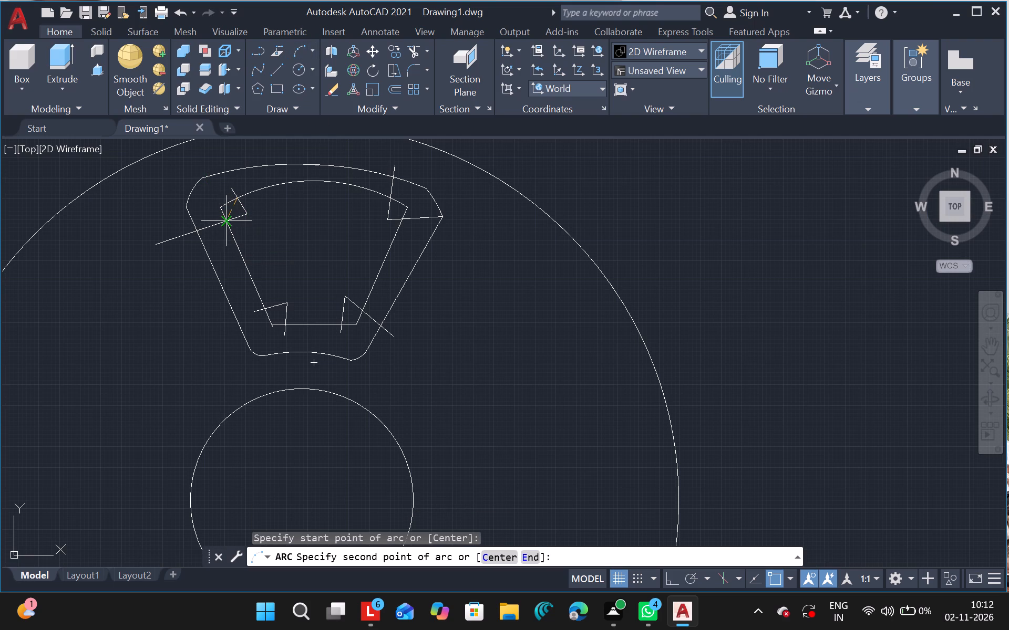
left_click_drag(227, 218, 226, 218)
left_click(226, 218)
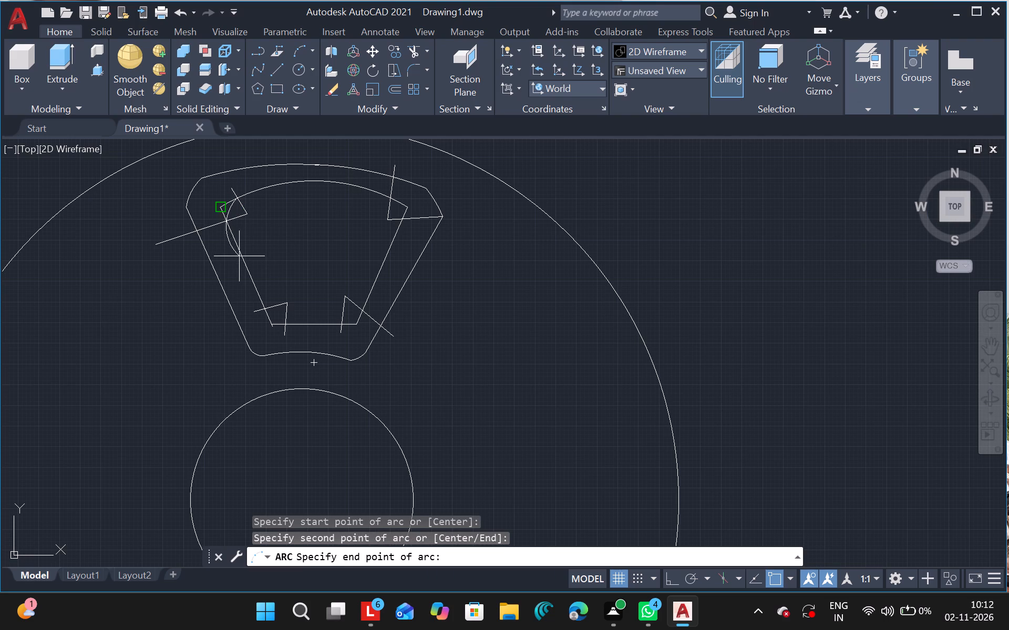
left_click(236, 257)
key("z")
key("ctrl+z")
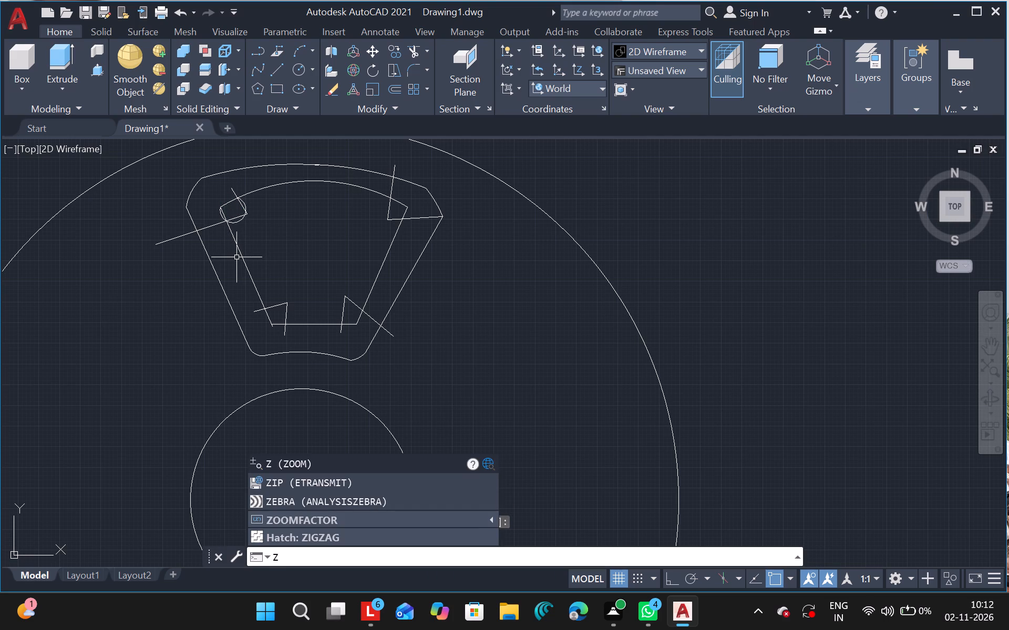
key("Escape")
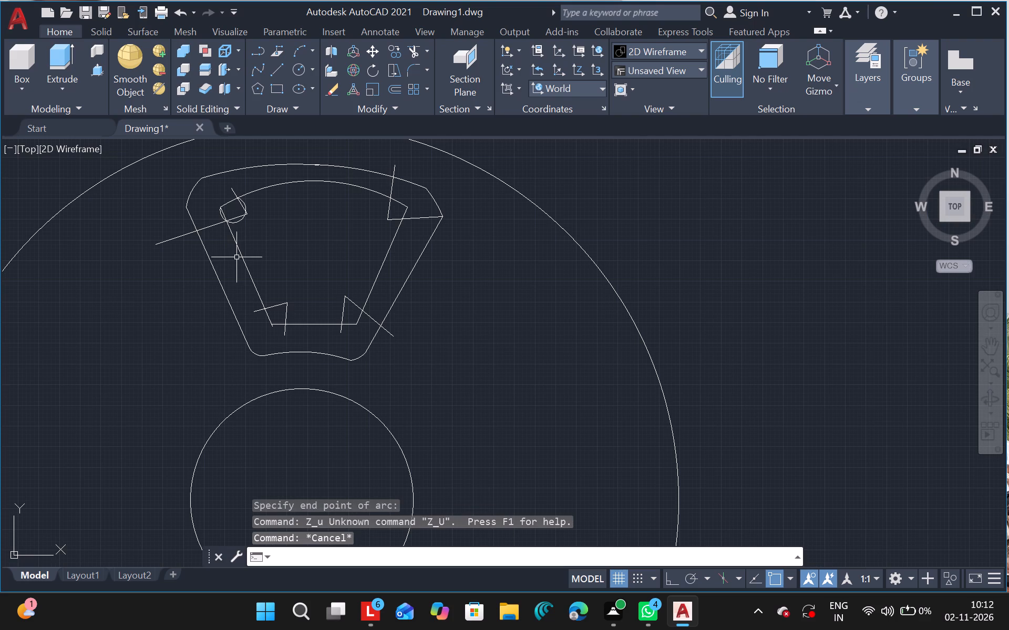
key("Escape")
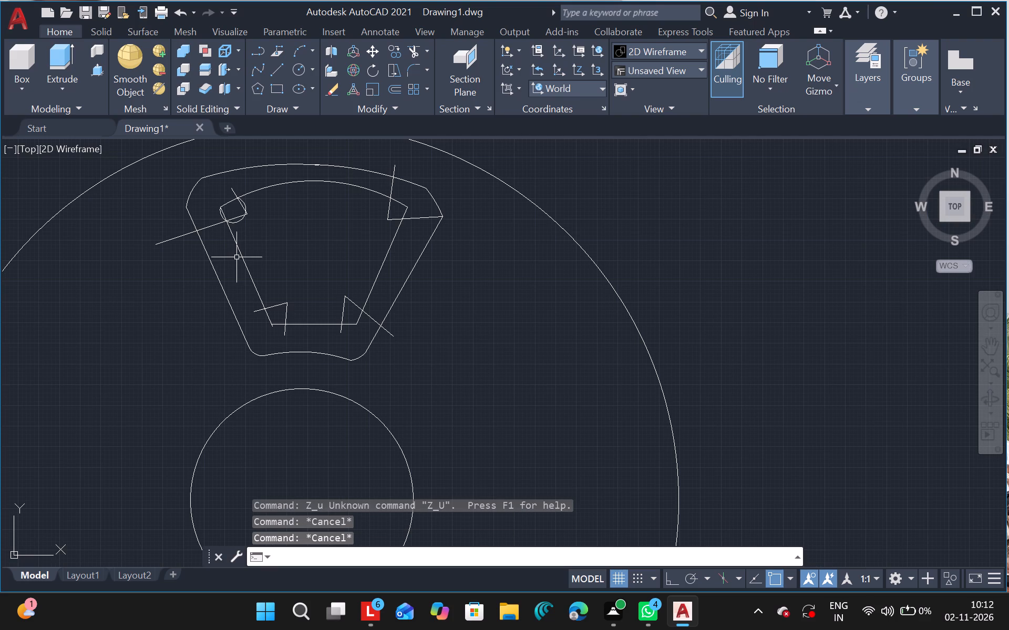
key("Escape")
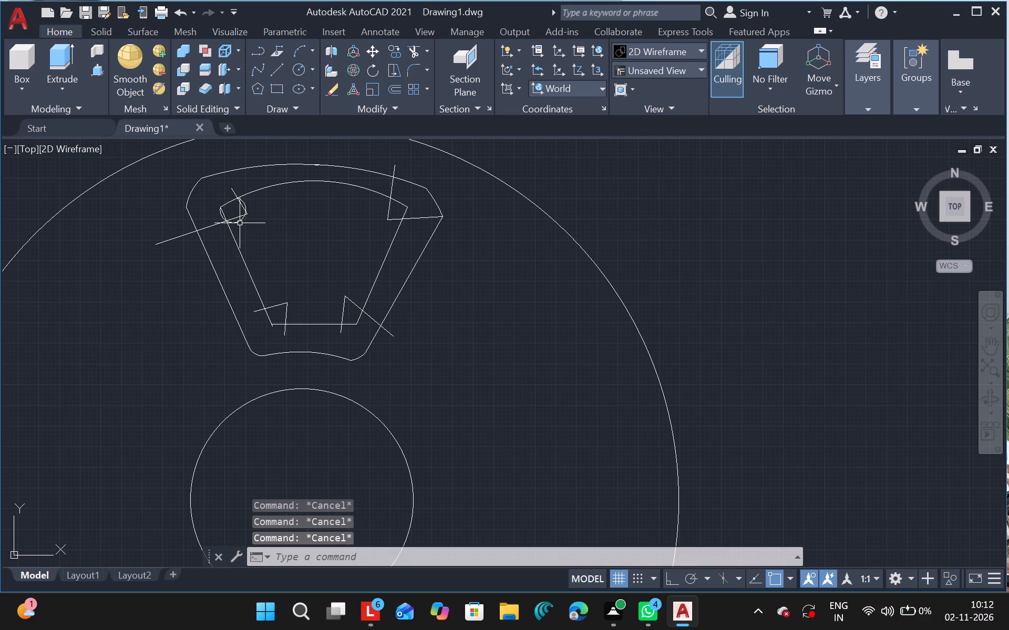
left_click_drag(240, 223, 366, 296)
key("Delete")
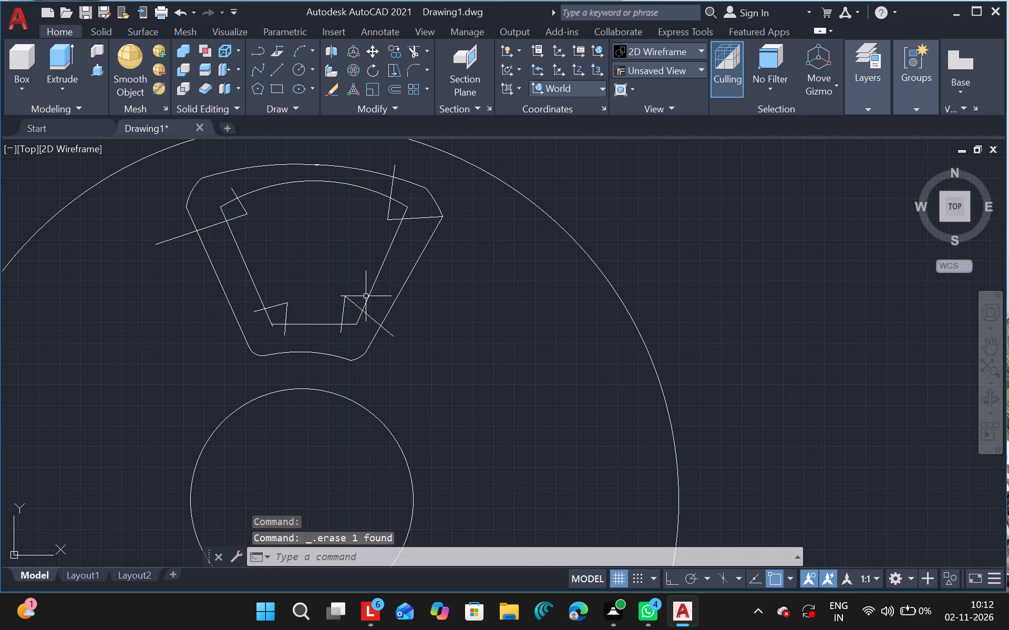
Draw a three-point arc through the notch-line crossings on the inner outline's top arc and left side, ending just outside that side.
left_click(296, 47)
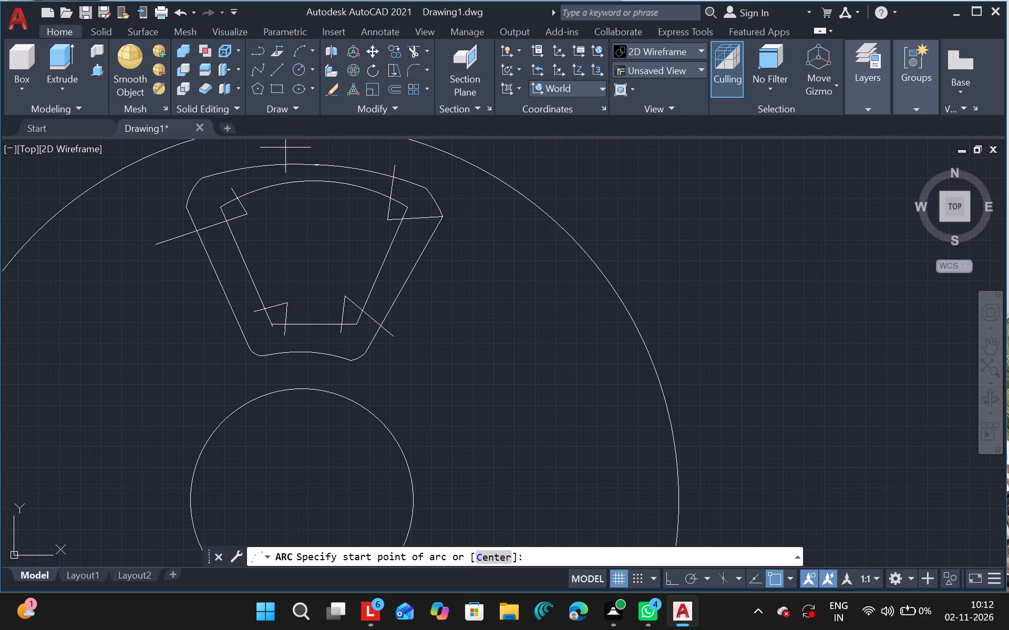
left_click_drag(240, 198, 229, 223)
left_click(229, 223)
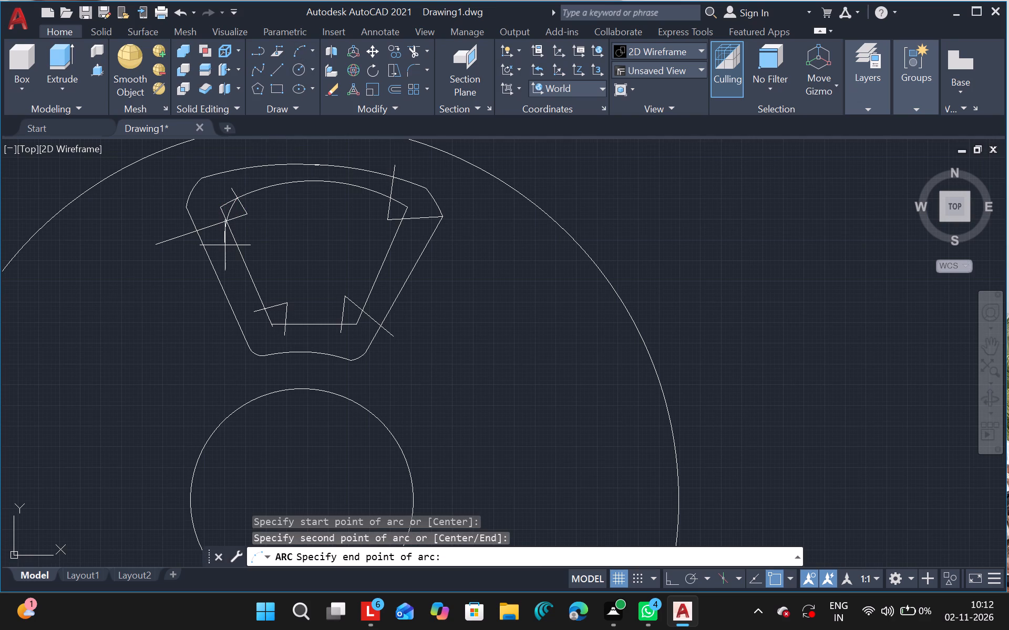
left_click(225, 245)
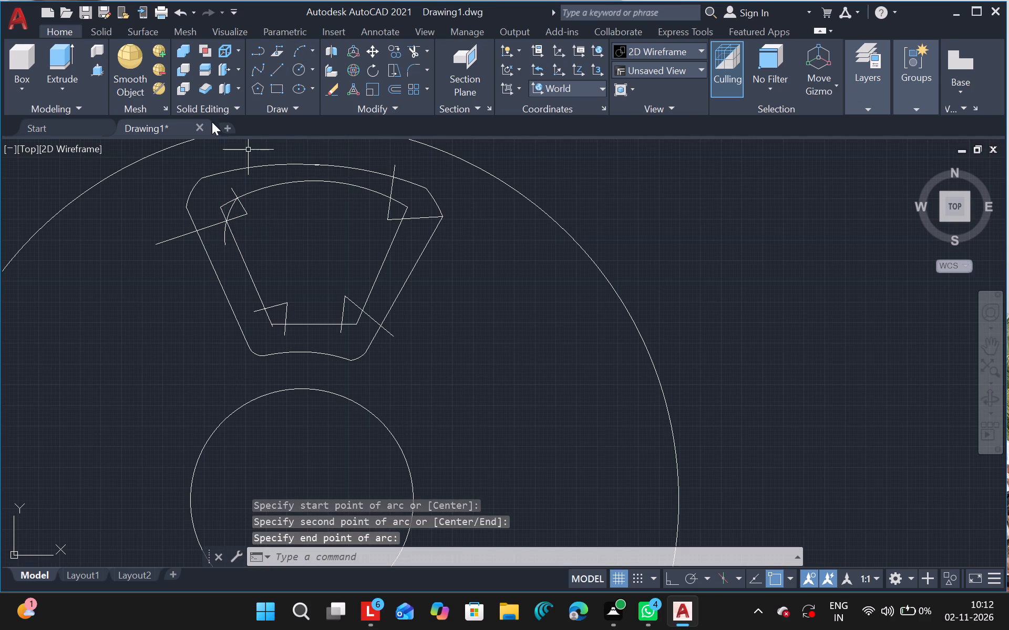
Draw a three-point arc through the notch-line crossings at the inner outline's upper-right corner, ending just outside its right side.
left_click(302, 49)
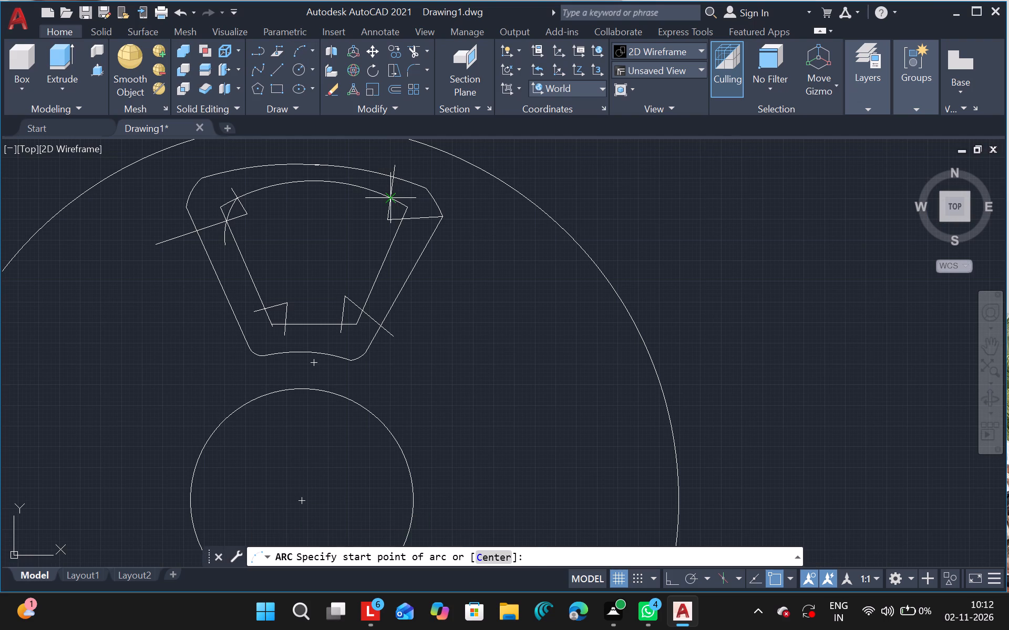
left_click_drag(394, 197, 402, 219)
left_click_drag(402, 219, 399, 217)
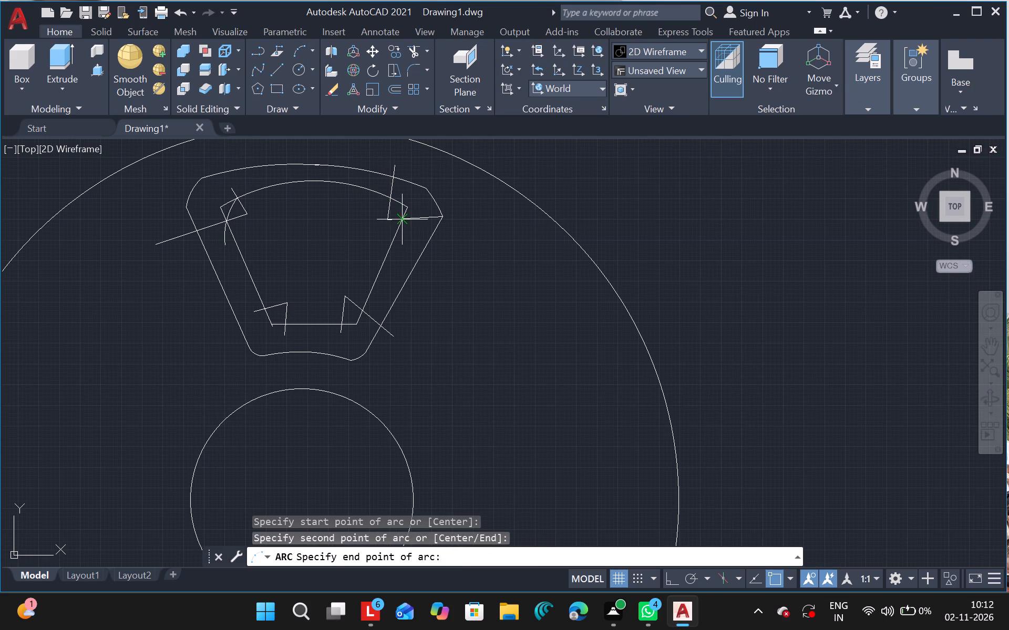
left_click_drag(399, 217, 388, 246)
left_click_drag(388, 246, 397, 257)
left_click(397, 257)
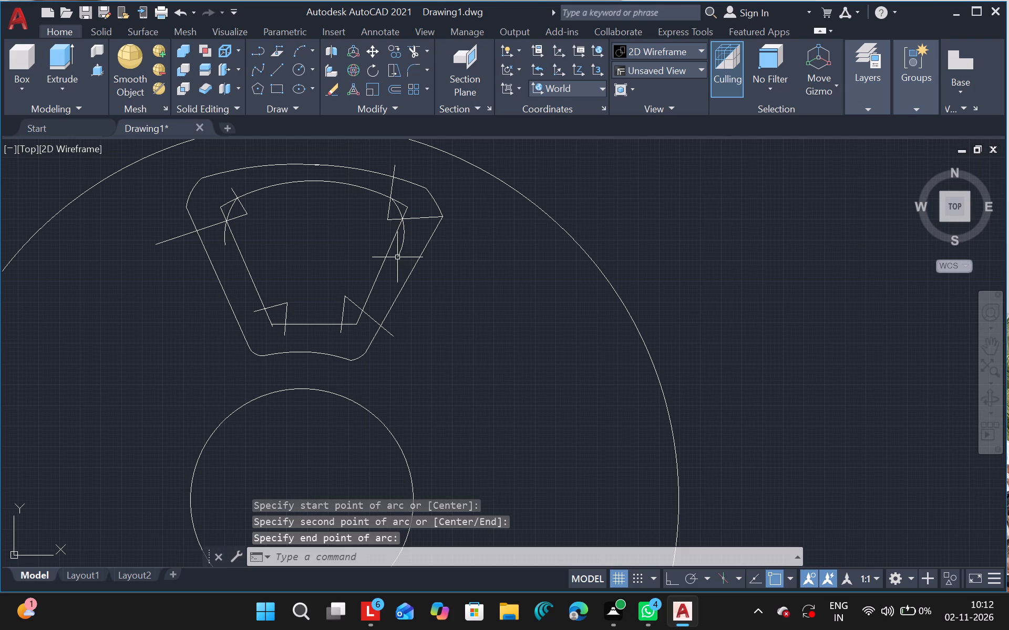
Draw a three-point arc through the notch-line crossings at the inner outline's lower-left corner, ending inside the outline.
left_click(303, 45)
left_click_drag(284, 321, 264, 309)
left_click_drag(264, 309, 268, 306)
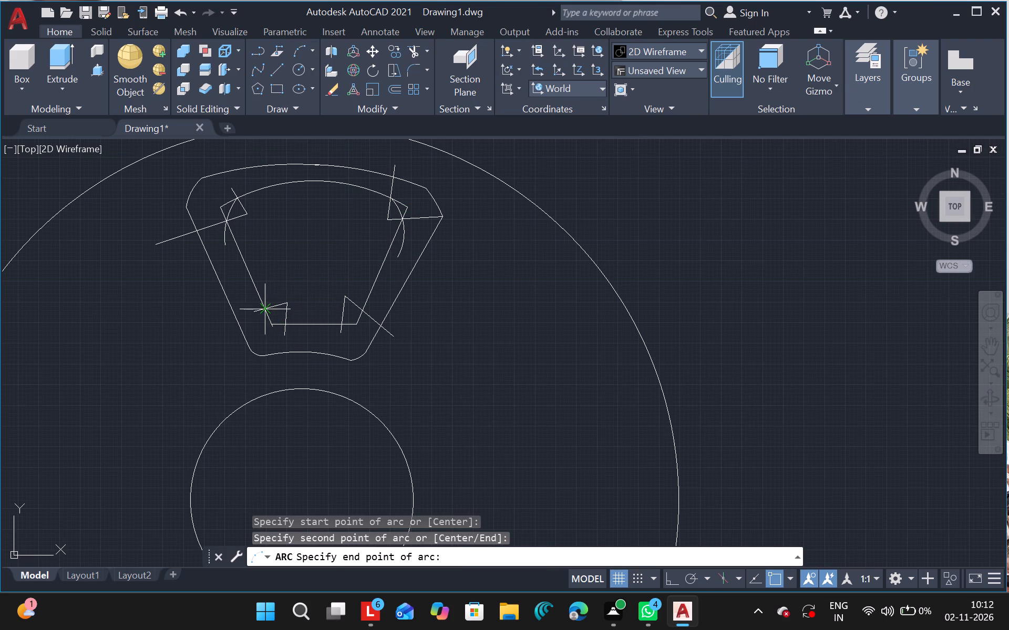
left_click_drag(268, 306, 262, 265)
left_click_drag(262, 265, 280, 258)
left_click(280, 258)
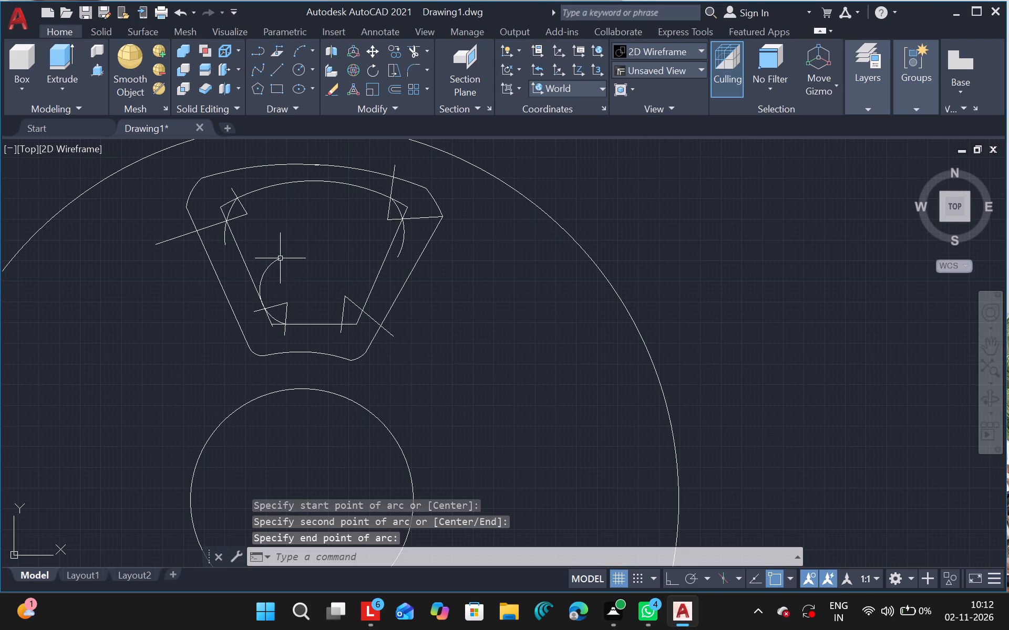
Draw a three-point arc through the notch-line crossings at the inner outline's lower-right corner, ending inside the outline.
left_click(300, 50)
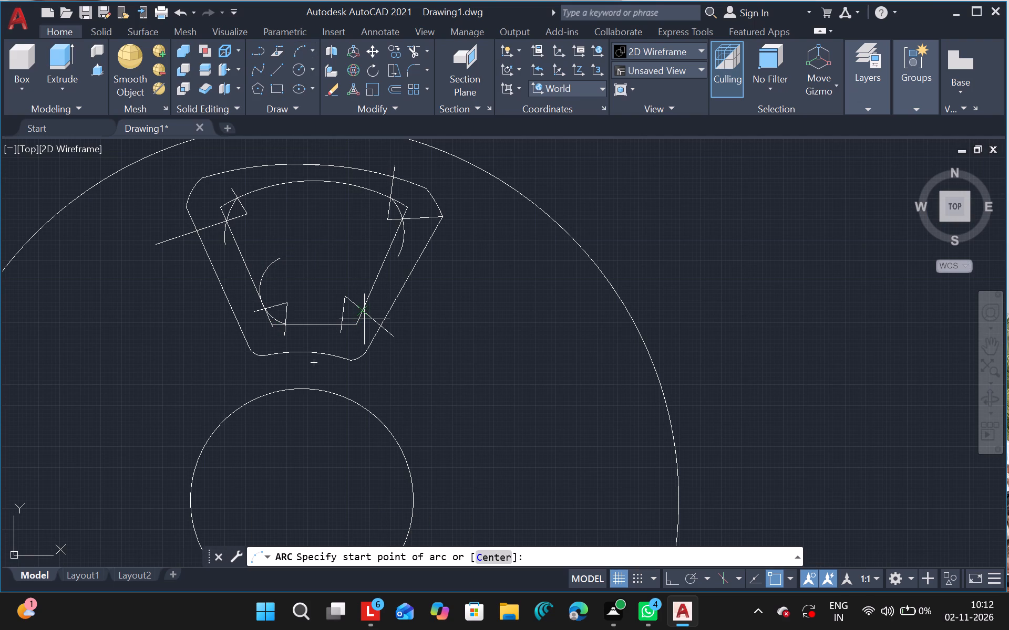
left_click_drag(362, 311, 345, 325)
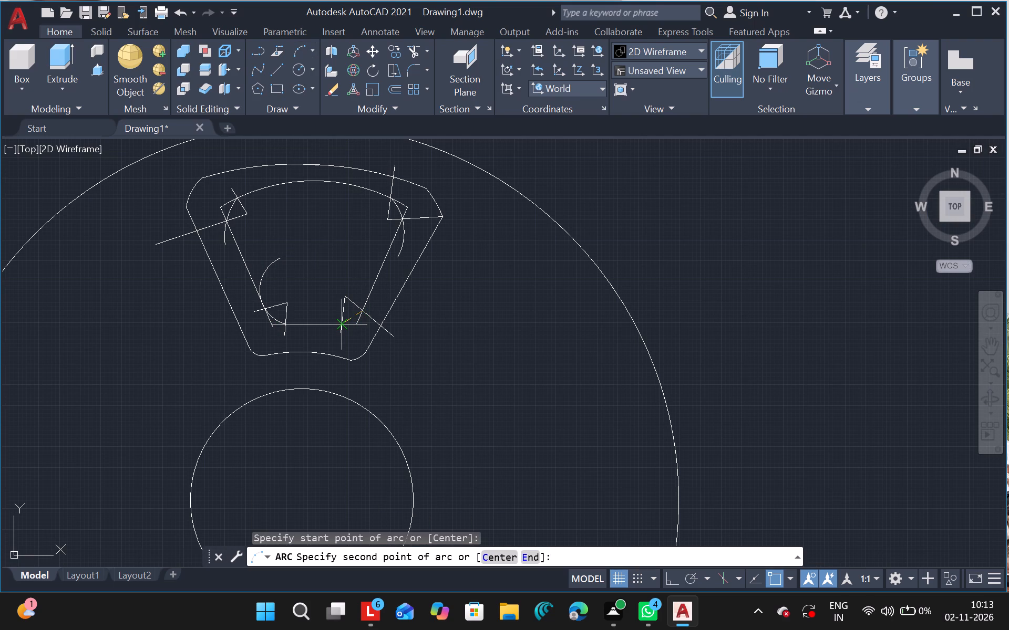
left_click_drag(345, 325, 345, 325)
left_click_drag(345, 325, 344, 293)
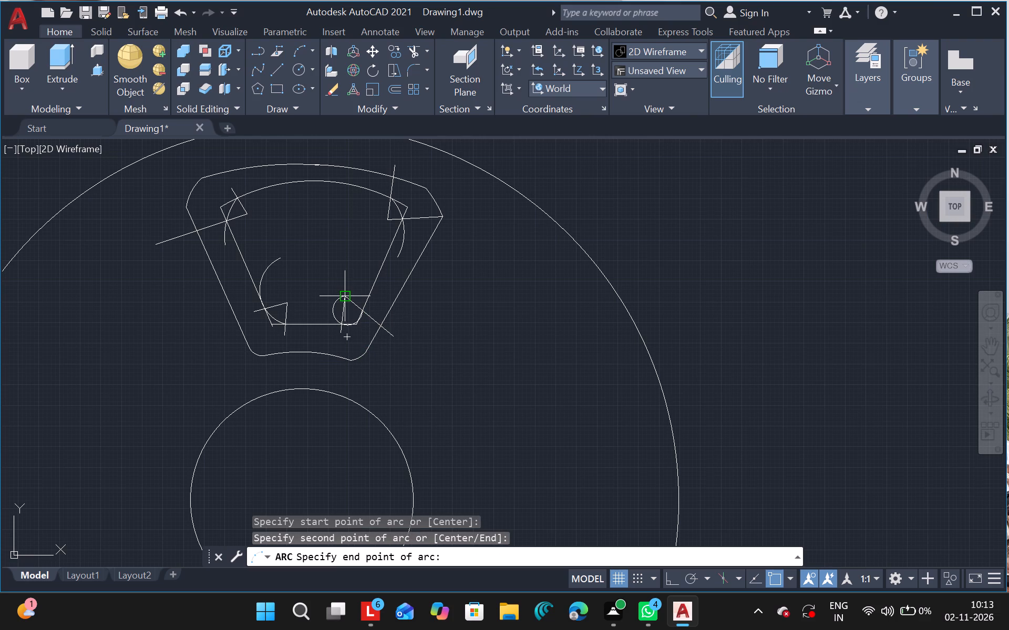
left_click_drag(344, 293, 357, 341)
left_click_drag(357, 341, 333, 321)
left_click_drag(333, 321, 327, 307)
left_click_drag(327, 307, 317, 282)
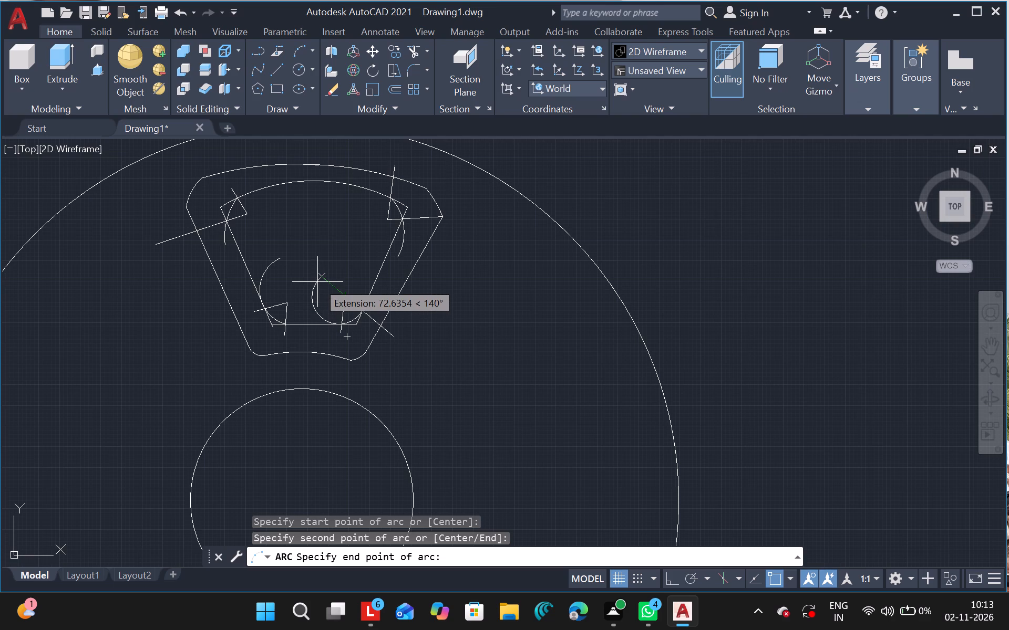
left_click_drag(317, 282, 308, 289)
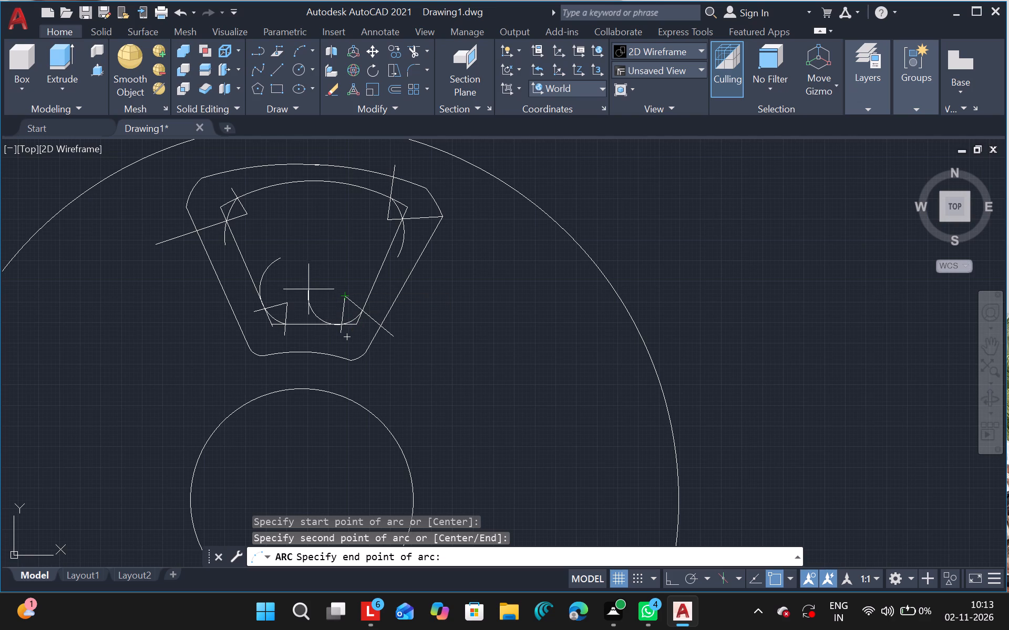
left_click_drag(308, 289, 314, 294)
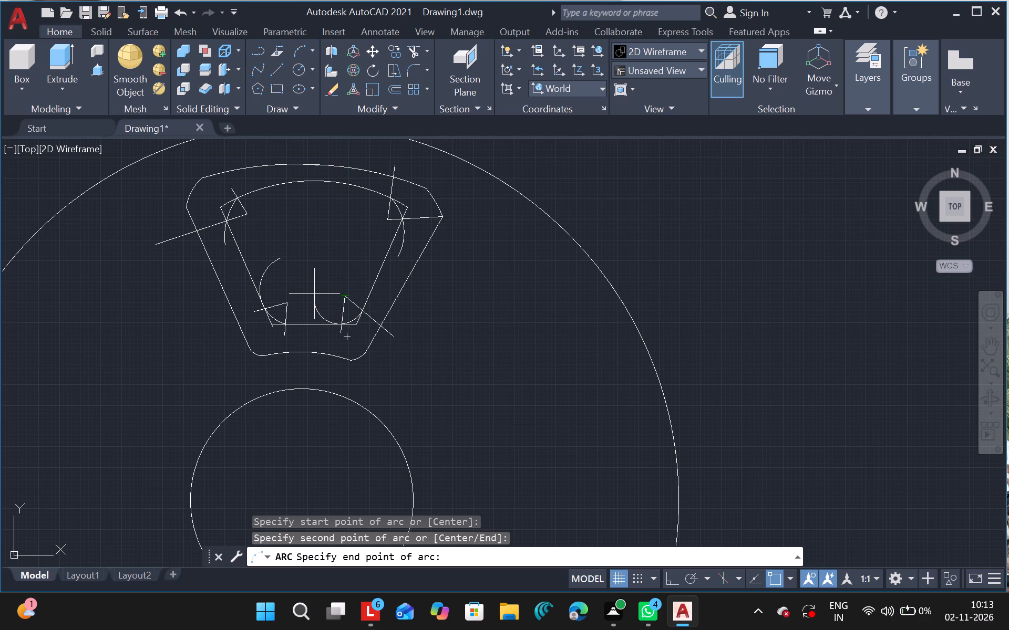
left_click_drag(314, 294, 316, 281)
left_click(316, 281)
key("Escape")
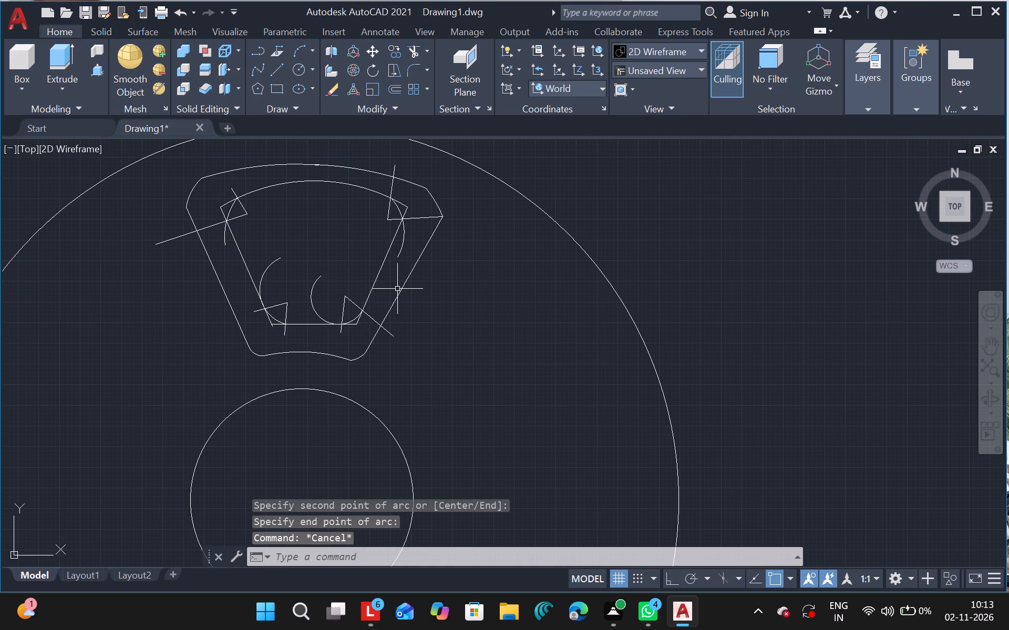
Trim the notch lines within the sector, the sharp corner and the arc's overhanging tail at the inner outline's upper-left corner.
type("tr")
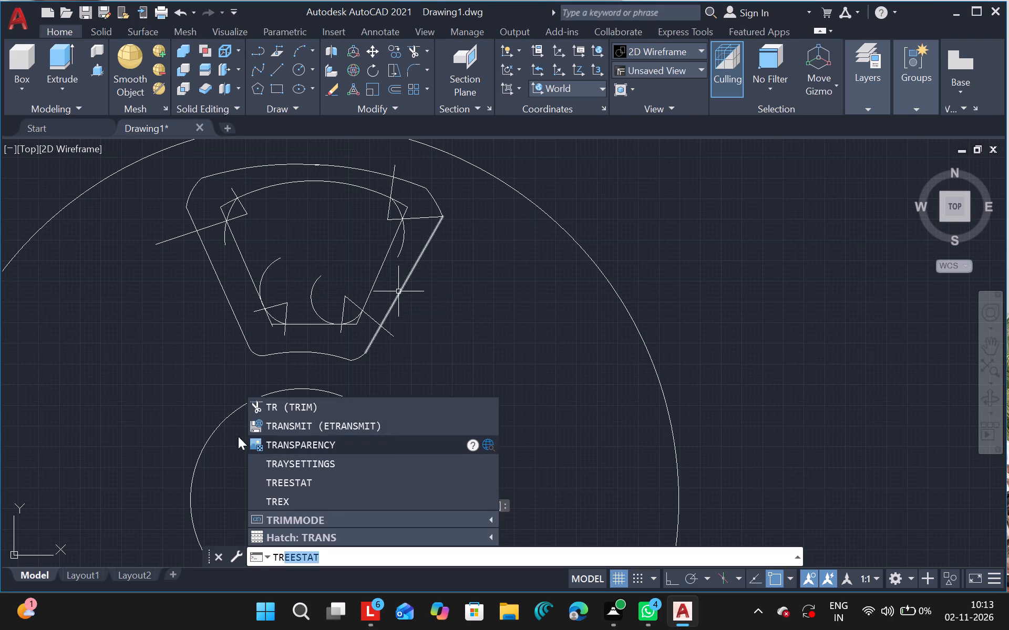
left_click(301, 409)
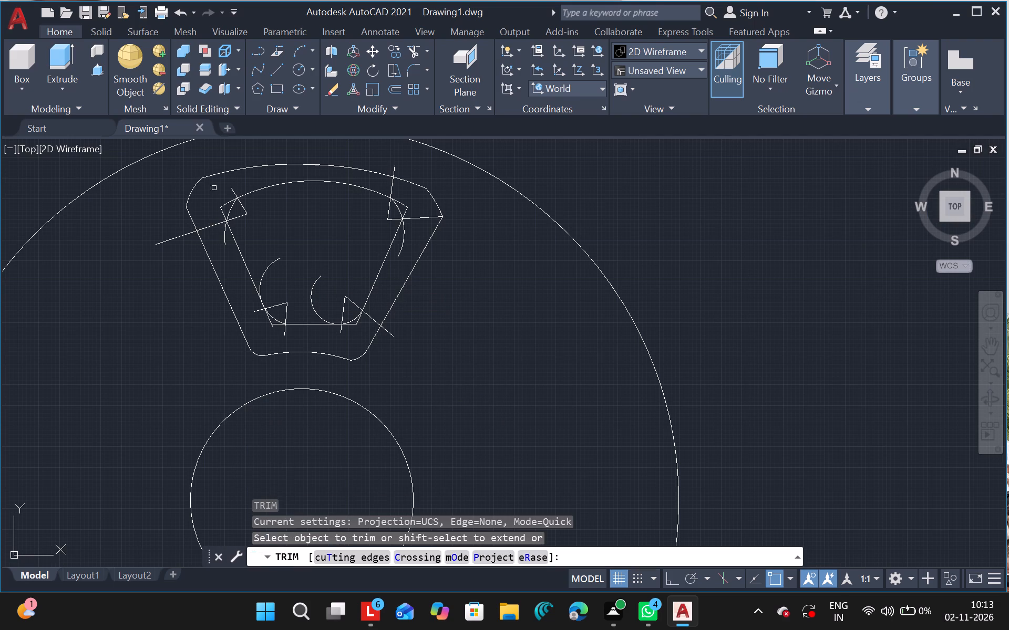
left_click(209, 229)
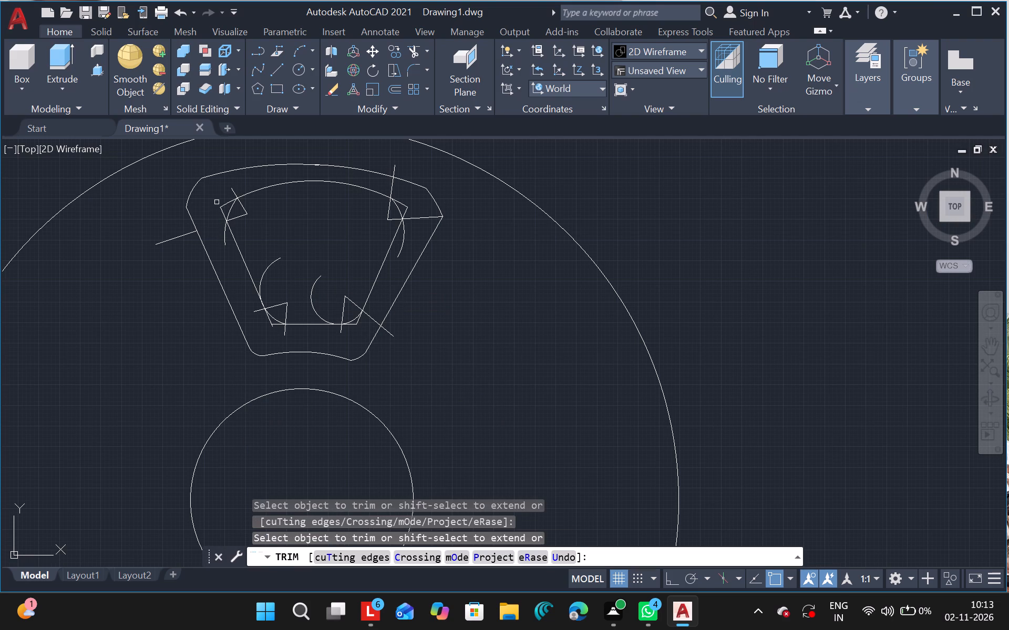
left_click_drag(230, 191, 248, 217)
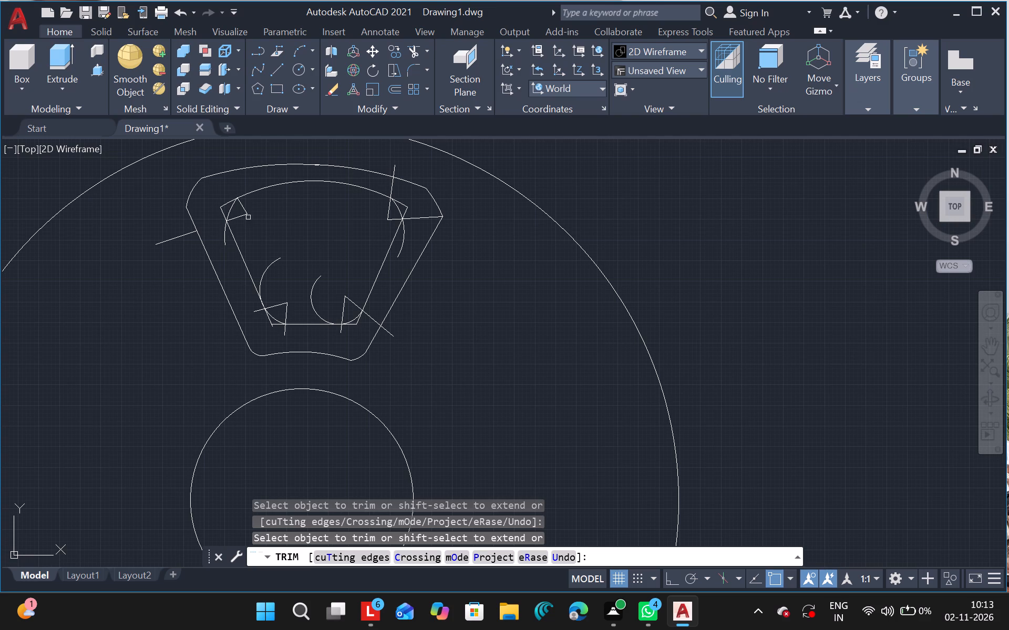
left_click_drag(248, 217, 247, 217)
left_click(247, 217)
left_click_drag(246, 213, 212, 223)
left_click_drag(212, 223, 220, 211)
left_click(220, 211)
left_click(222, 207)
left_click_drag(224, 233, 393, 188)
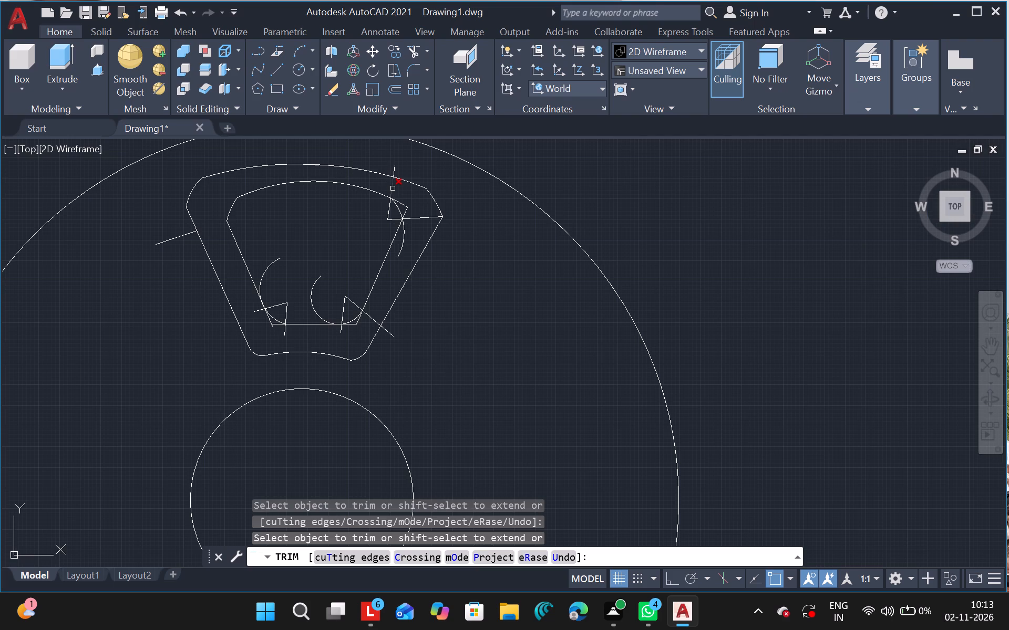
Trim the notch lines within the sector, the arc's overhanging tail and the sharp corner at the inner outline's upper-right corner.
left_click(393, 188)
left_click_drag(420, 218, 411, 230)
left_click_drag(411, 230, 406, 232)
left_click_drag(406, 232, 390, 215)
left_click_drag(390, 215, 389, 215)
left_click_drag(389, 215, 391, 220)
left_click_drag(391, 218, 413, 208)
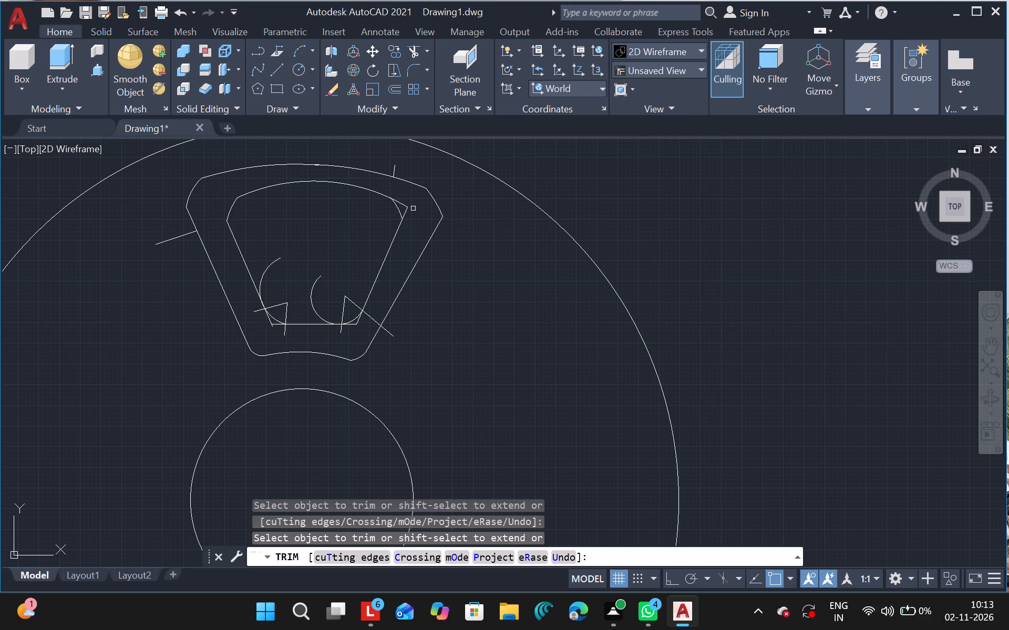
left_click_drag(413, 208, 407, 208)
left_click(407, 208)
Trim the excess tails of the two lower corner arcs inside the inner outline.
left_click_drag(406, 211, 314, 291)
left_click(314, 291)
left_click_drag(265, 272, 280, 305)
Trim the leftover notch lines and the sharp corner outside the arc at the inner outline's lower-left corner.
left_click_drag(280, 305, 287, 307)
left_click_drag(287, 307, 286, 328)
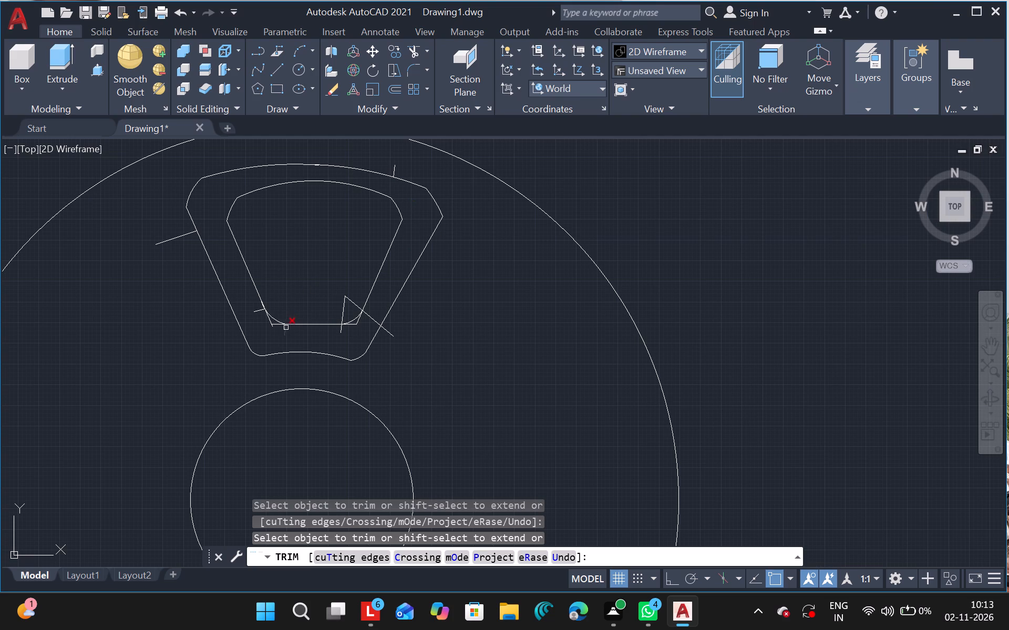
left_click_drag(286, 328, 285, 330)
left_click(285, 330)
left_click_drag(285, 330, 271, 325)
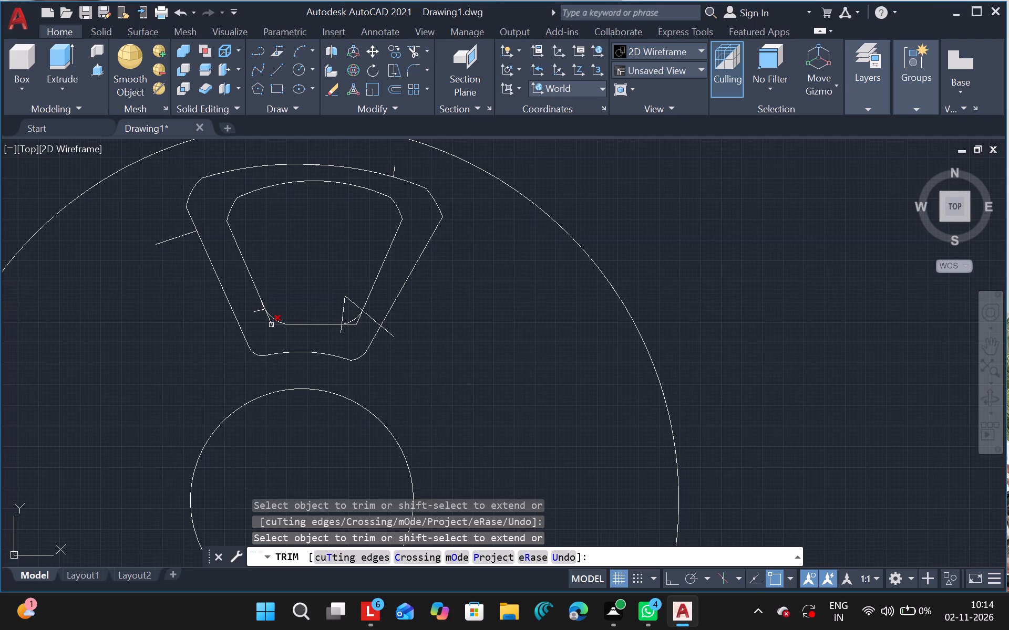
left_click(271, 325)
left_click_drag(269, 324, 250, 306)
left_click_drag(250, 306, 256, 311)
left_click_drag(256, 311, 344, 326)
Trim the leftover notch lines and the sharp corner outside the arc at the inner outline's lower-right corner.
left_click_drag(344, 326, 373, 318)
left_click_drag(373, 318, 364, 309)
left_click_drag(364, 309, 354, 302)
left_click_drag(354, 302, 342, 301)
left_click(342, 301)
left_click_drag(343, 332, 389, 336)
left_click(389, 336)
left_click(356, 325)
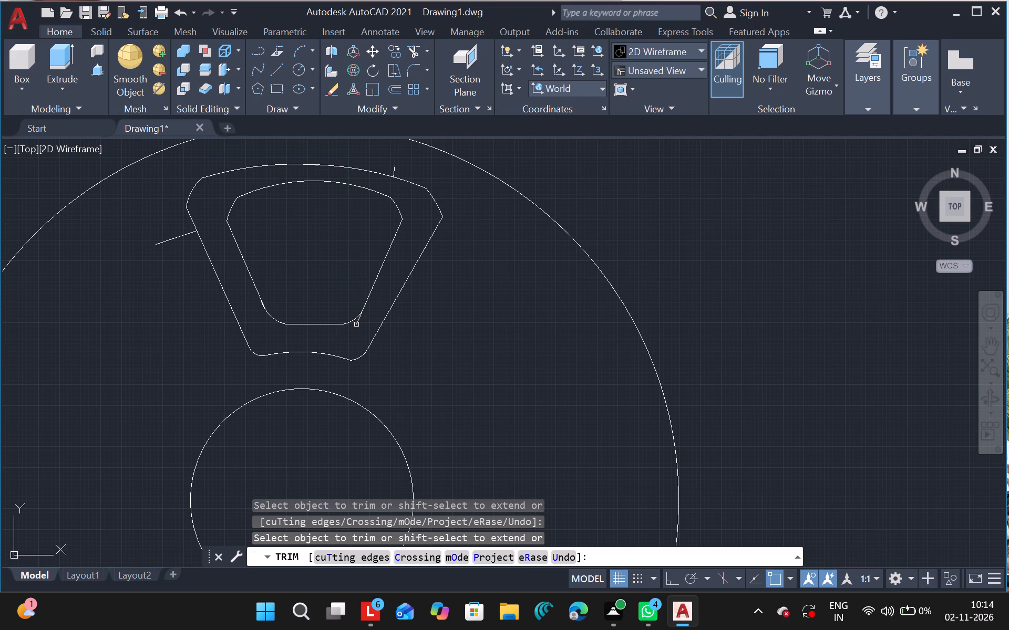
left_click(357, 324)
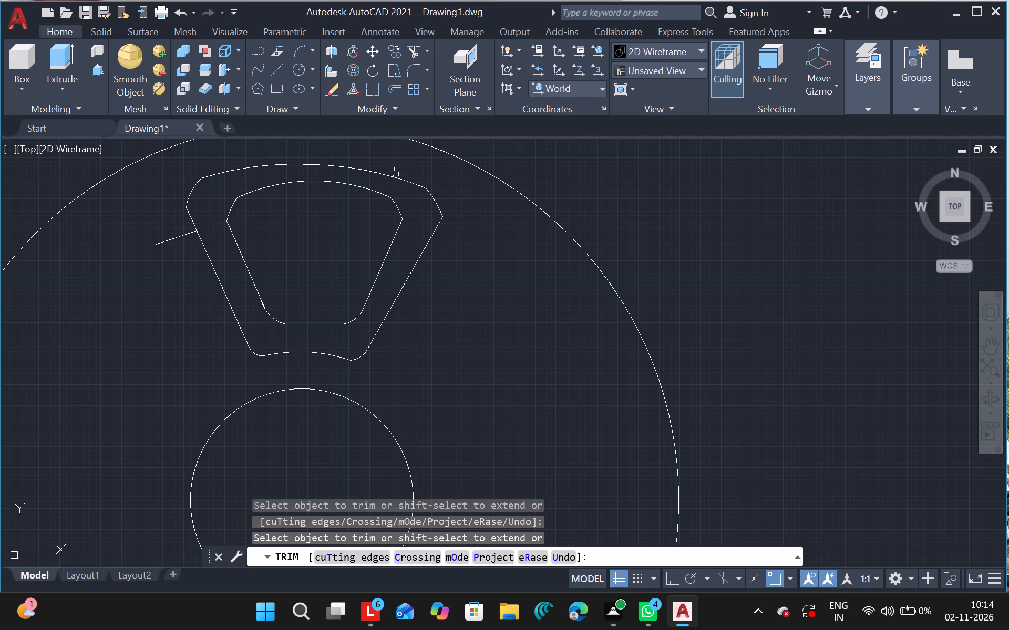
Remove the notch-line stubs outside the sector's top arc and left side, and delete the tiny leftover remnant beside it.
left_click(396, 170)
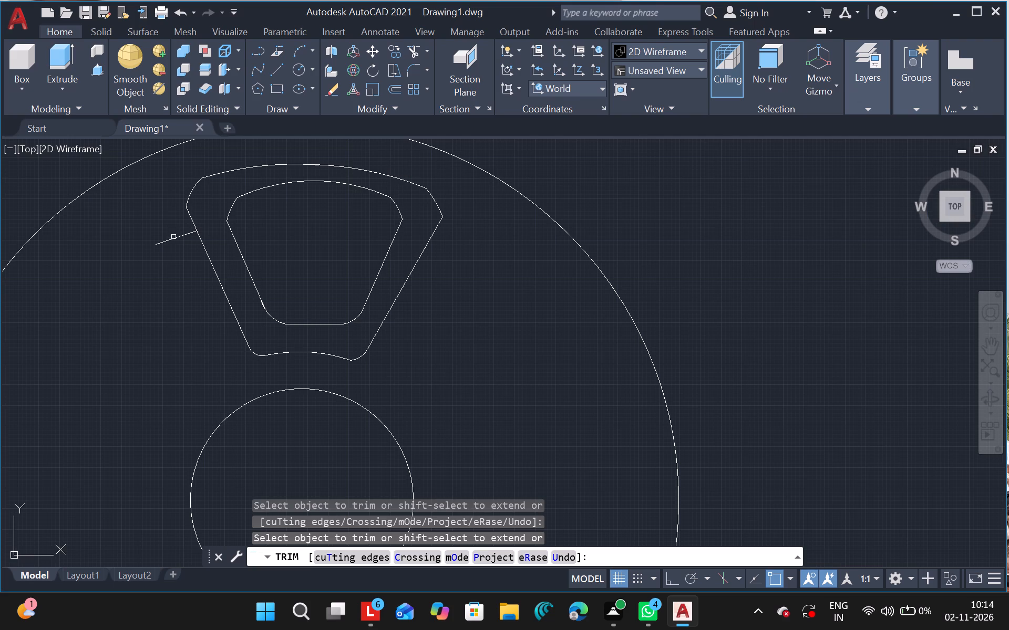
left_click(174, 237)
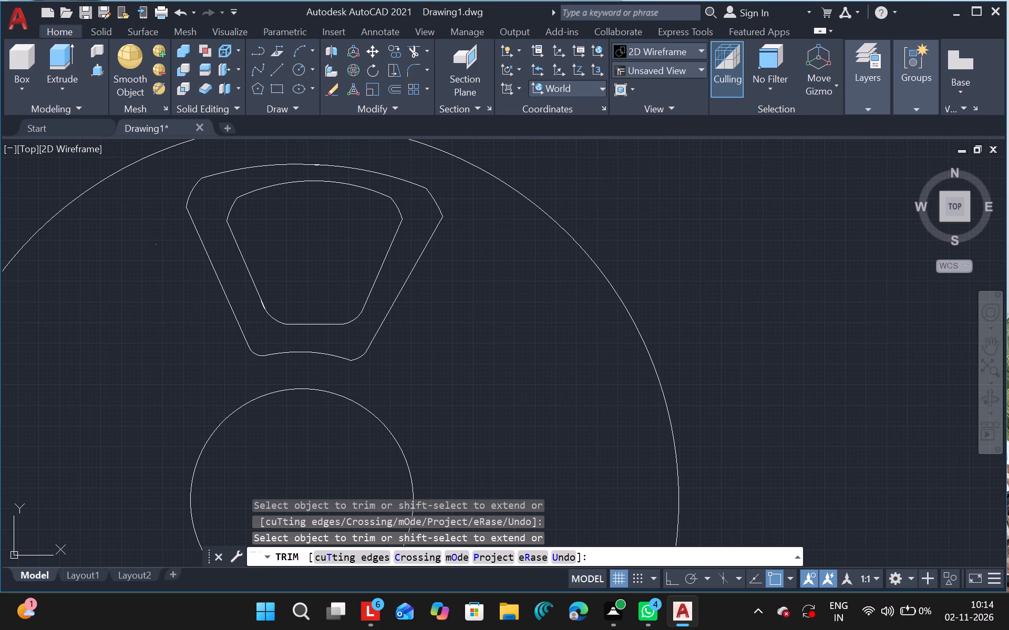
left_click(159, 244)
left_click(157, 245)
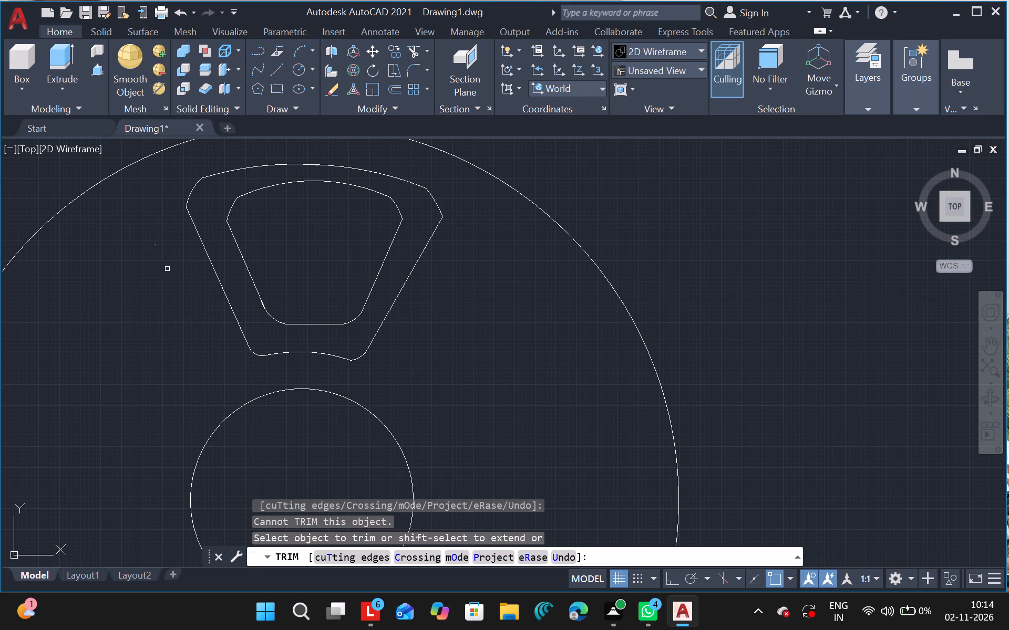
key("Escape")
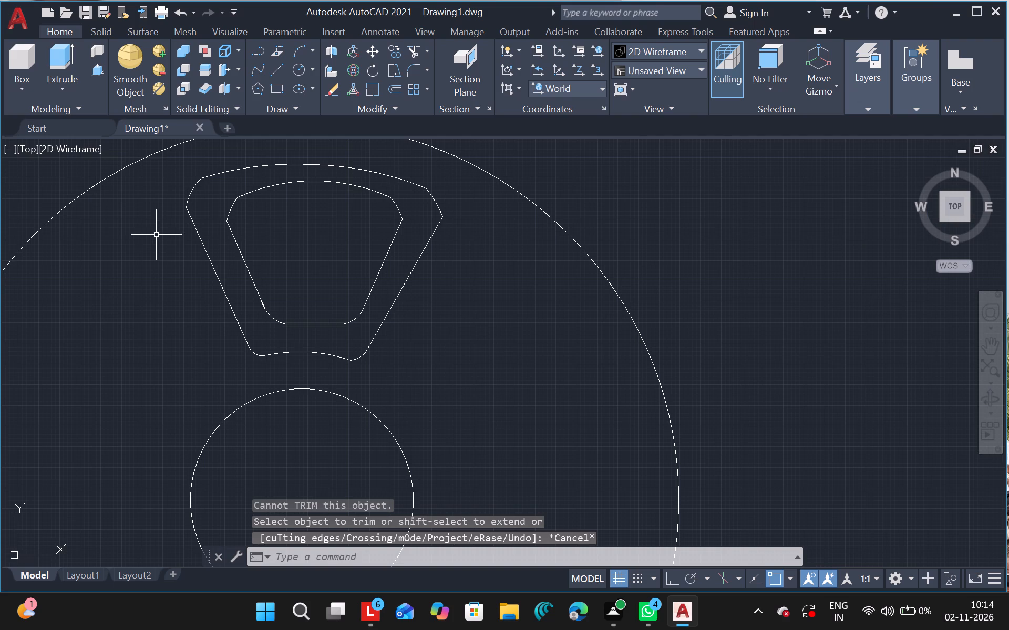
left_click(153, 246)
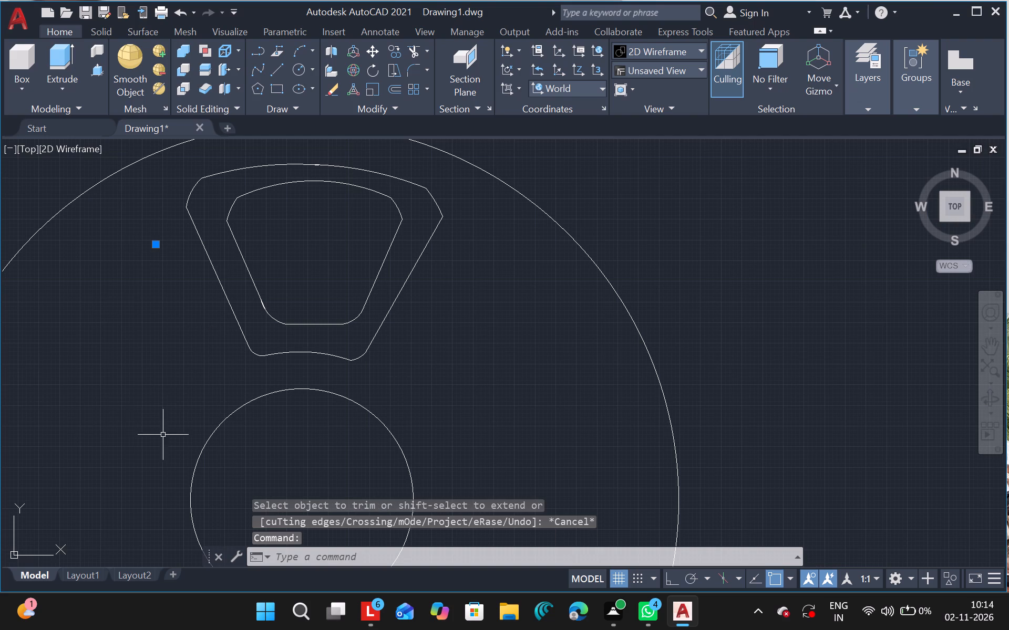
key("Delete")
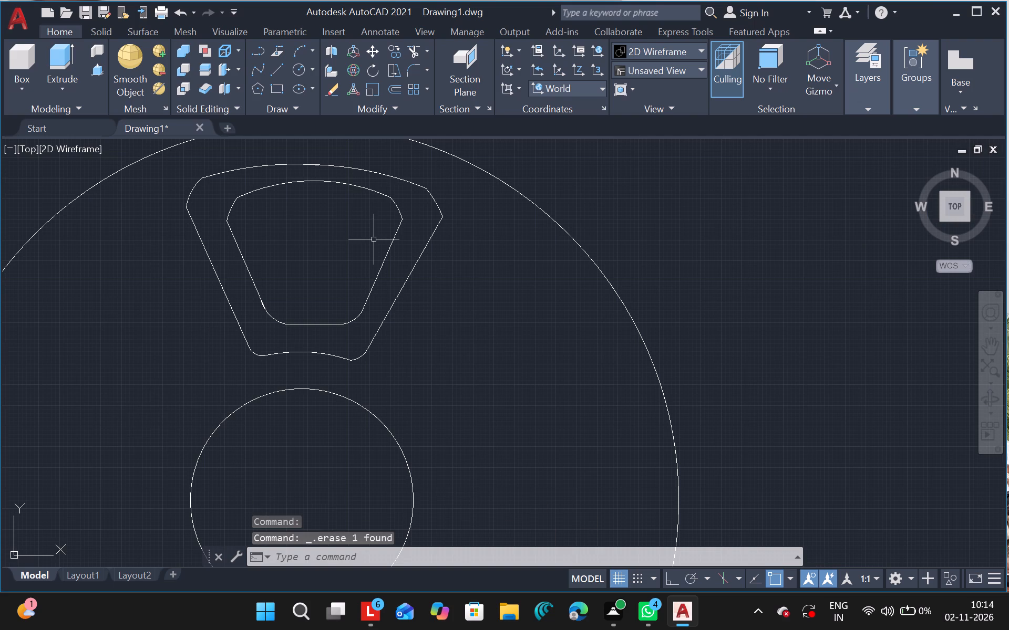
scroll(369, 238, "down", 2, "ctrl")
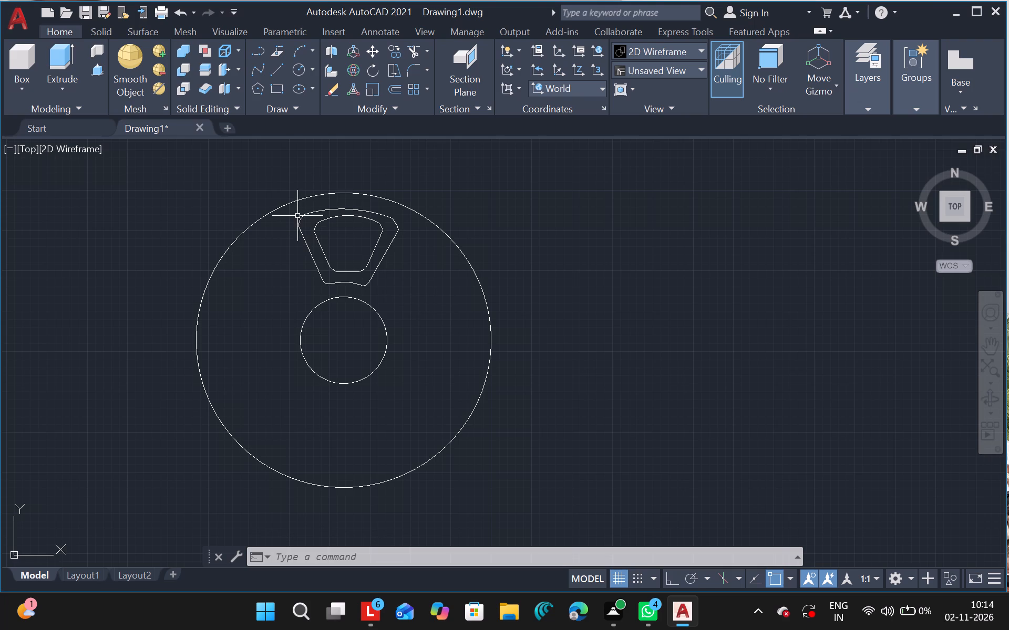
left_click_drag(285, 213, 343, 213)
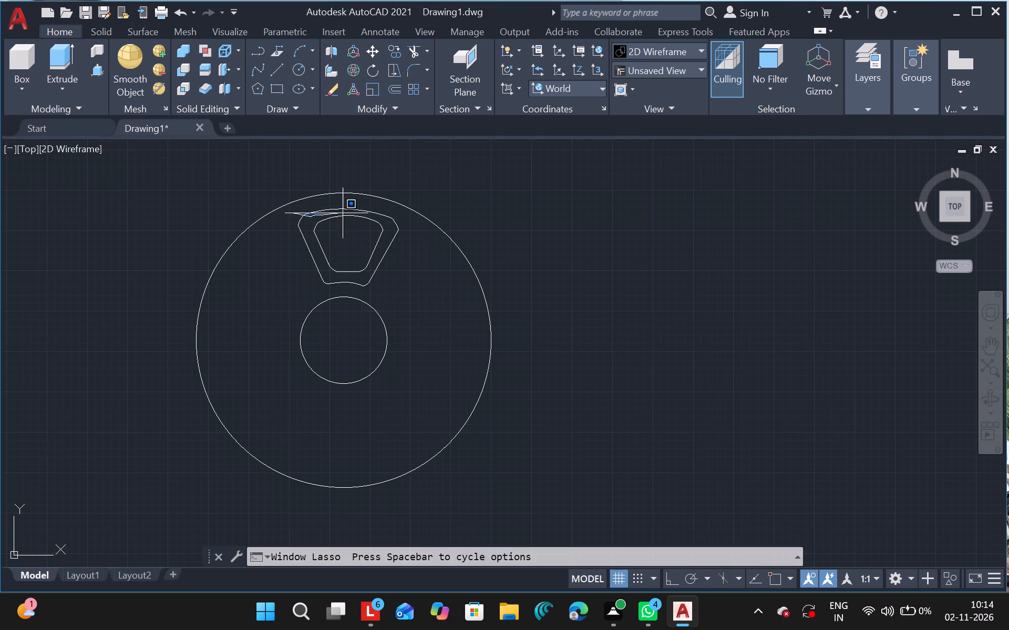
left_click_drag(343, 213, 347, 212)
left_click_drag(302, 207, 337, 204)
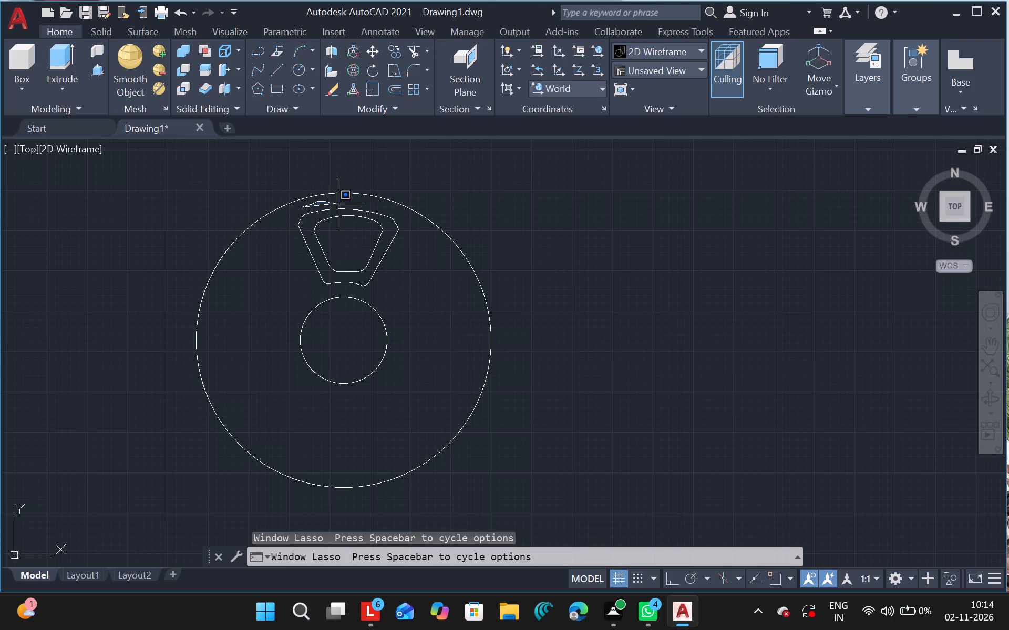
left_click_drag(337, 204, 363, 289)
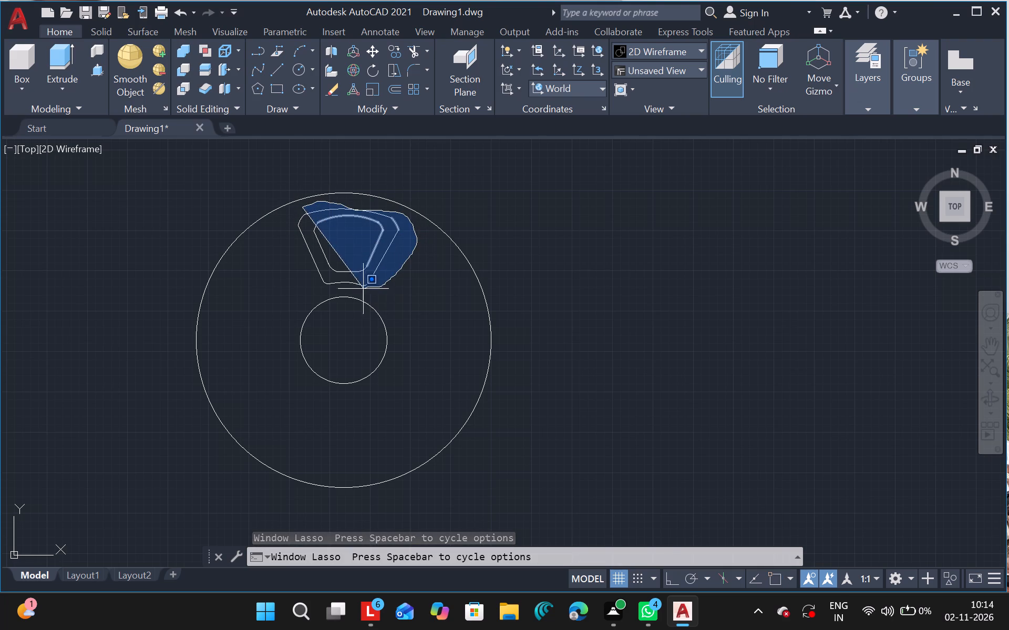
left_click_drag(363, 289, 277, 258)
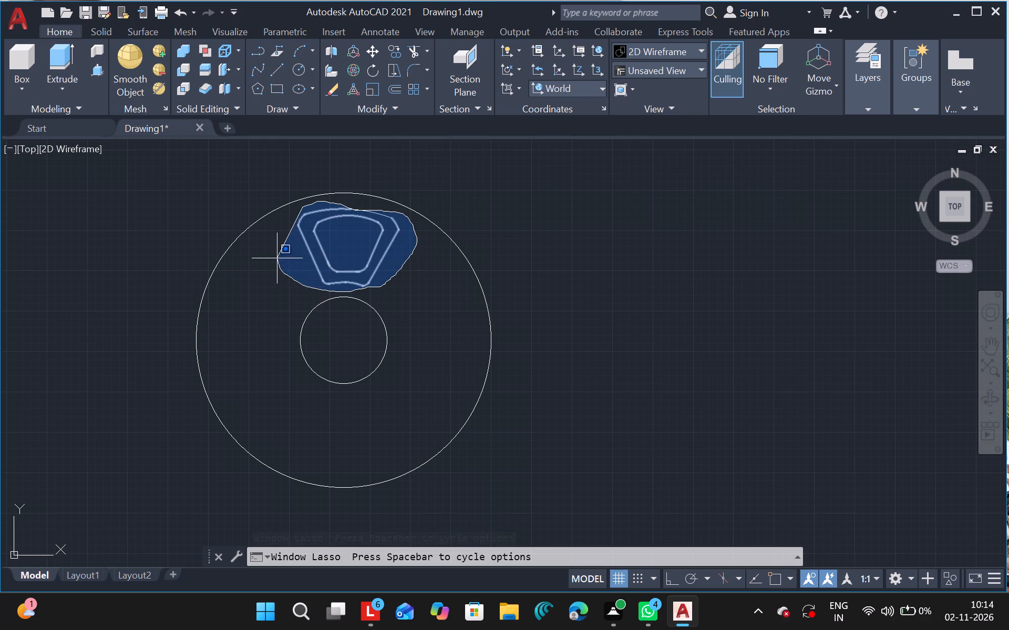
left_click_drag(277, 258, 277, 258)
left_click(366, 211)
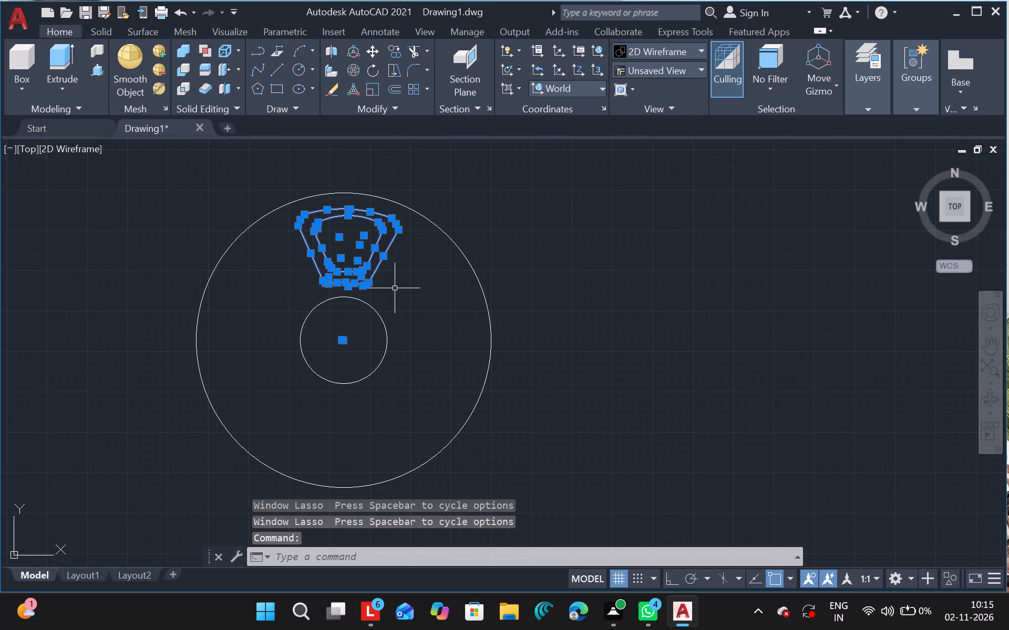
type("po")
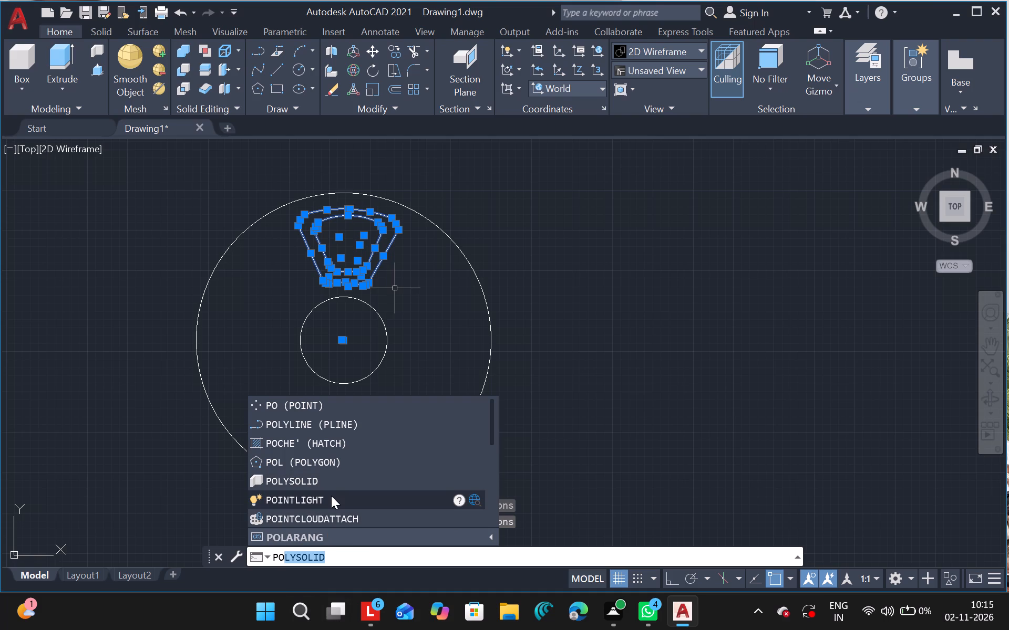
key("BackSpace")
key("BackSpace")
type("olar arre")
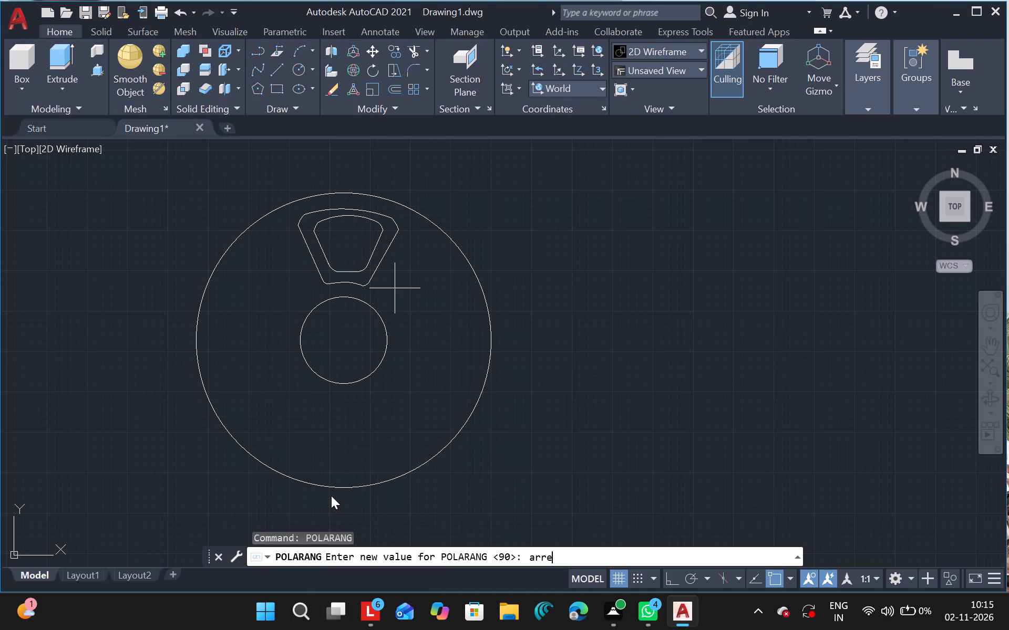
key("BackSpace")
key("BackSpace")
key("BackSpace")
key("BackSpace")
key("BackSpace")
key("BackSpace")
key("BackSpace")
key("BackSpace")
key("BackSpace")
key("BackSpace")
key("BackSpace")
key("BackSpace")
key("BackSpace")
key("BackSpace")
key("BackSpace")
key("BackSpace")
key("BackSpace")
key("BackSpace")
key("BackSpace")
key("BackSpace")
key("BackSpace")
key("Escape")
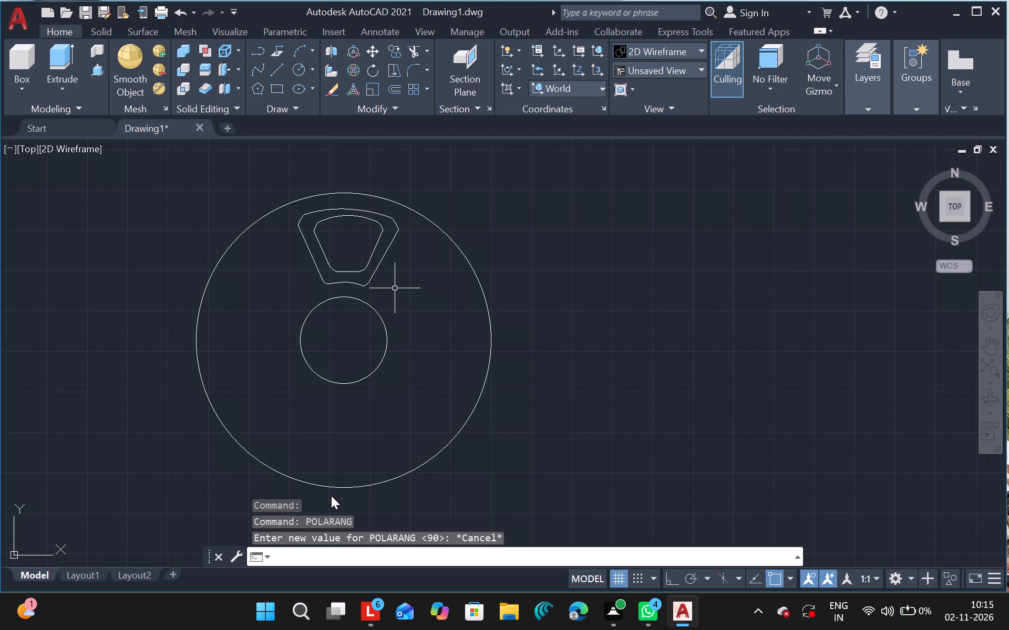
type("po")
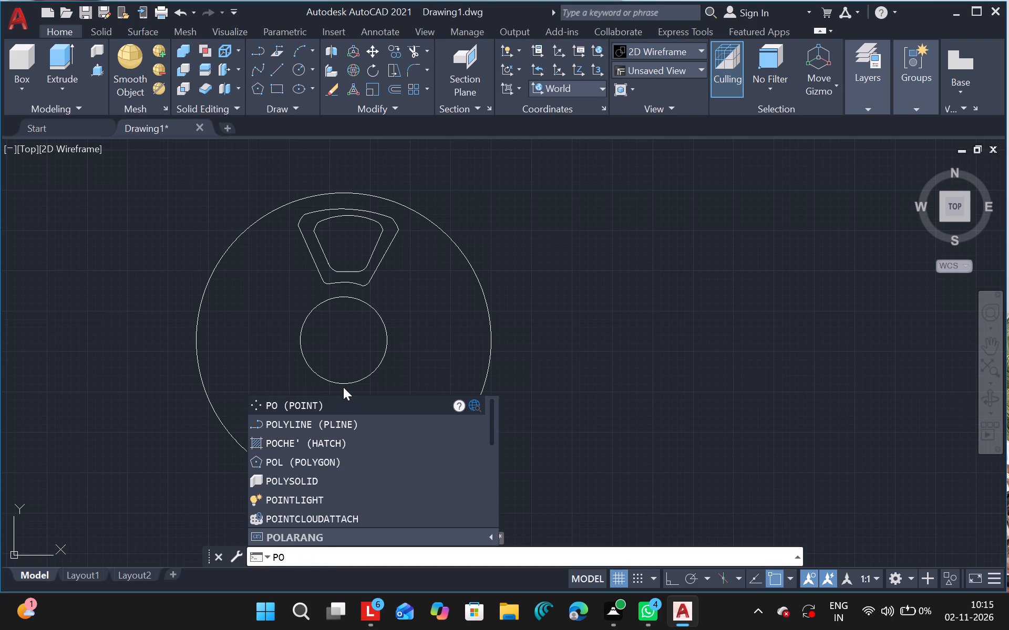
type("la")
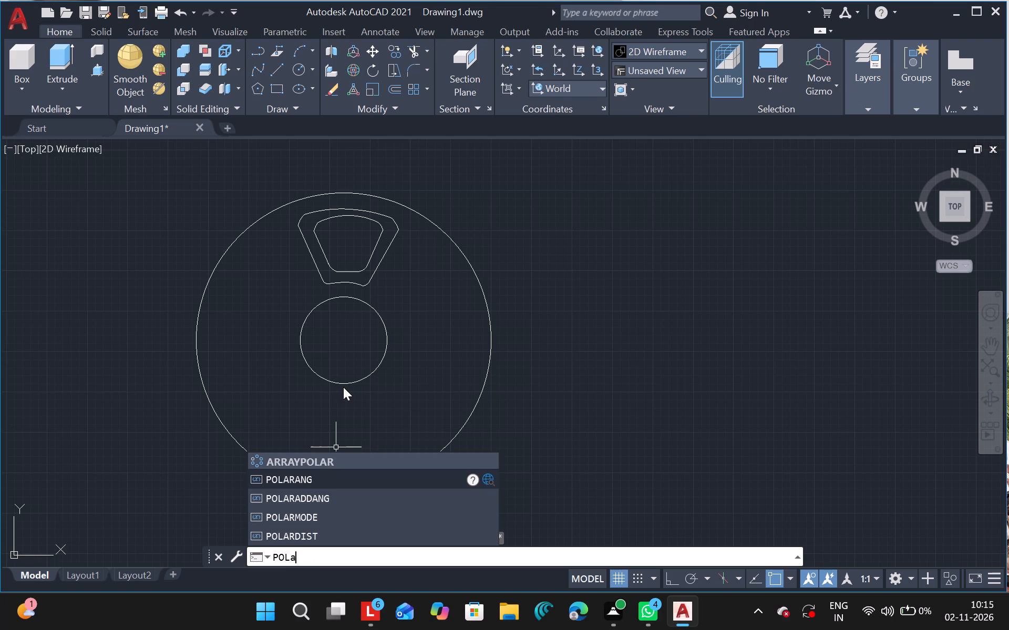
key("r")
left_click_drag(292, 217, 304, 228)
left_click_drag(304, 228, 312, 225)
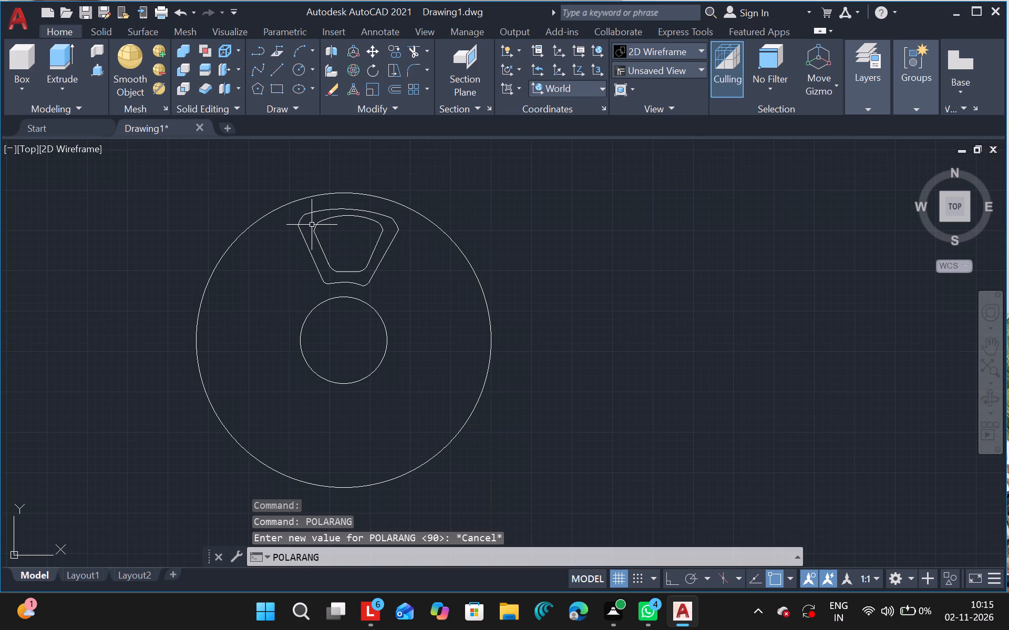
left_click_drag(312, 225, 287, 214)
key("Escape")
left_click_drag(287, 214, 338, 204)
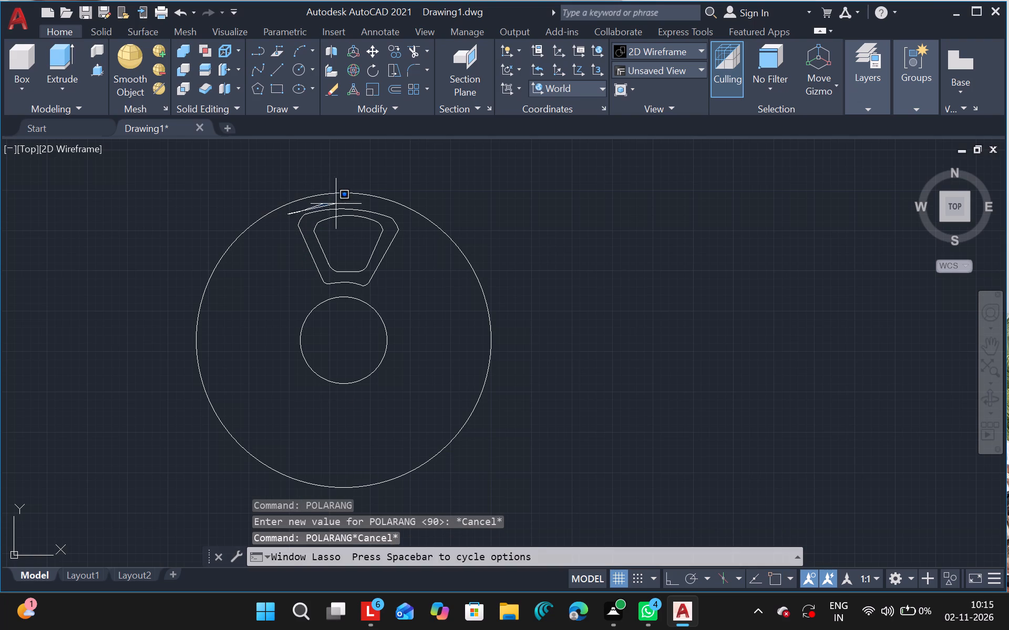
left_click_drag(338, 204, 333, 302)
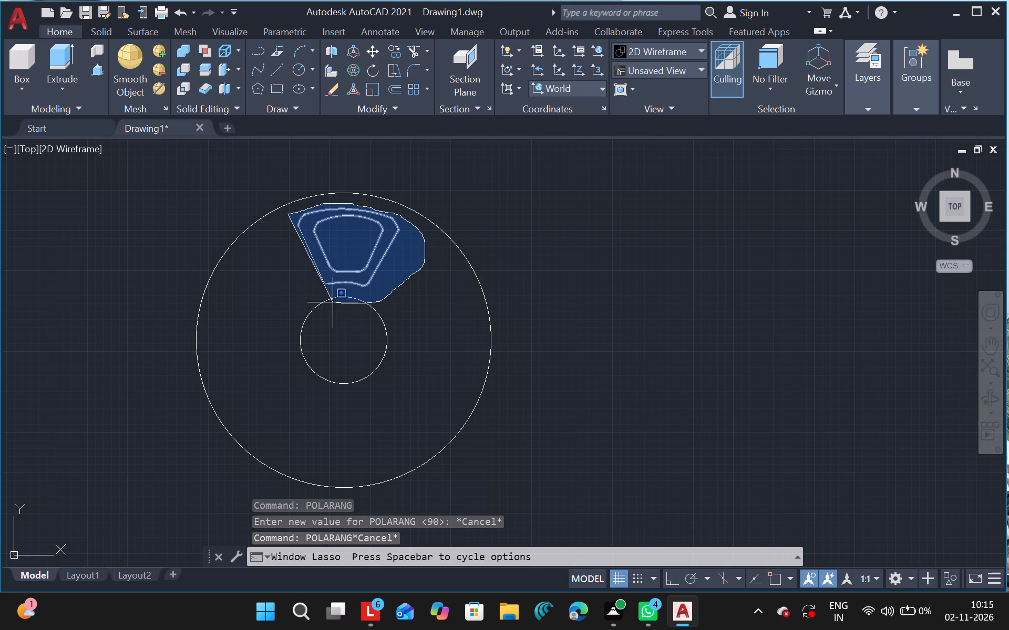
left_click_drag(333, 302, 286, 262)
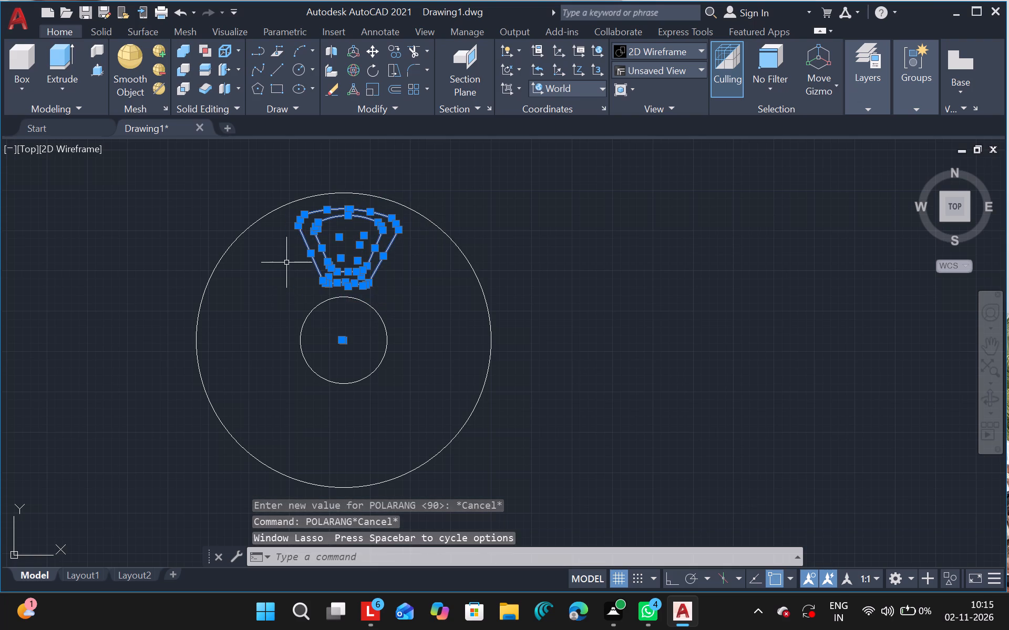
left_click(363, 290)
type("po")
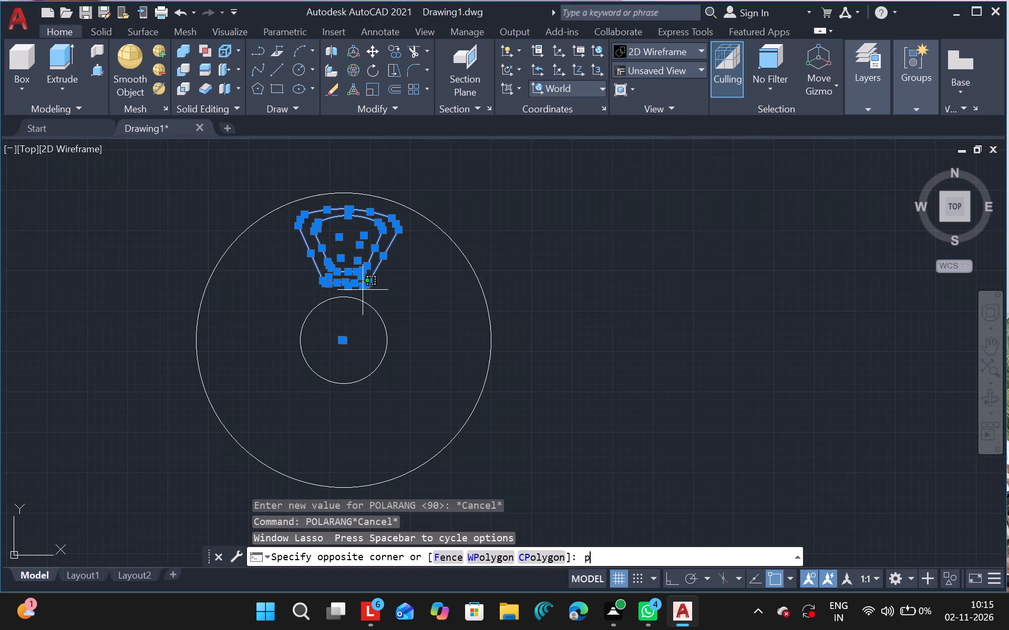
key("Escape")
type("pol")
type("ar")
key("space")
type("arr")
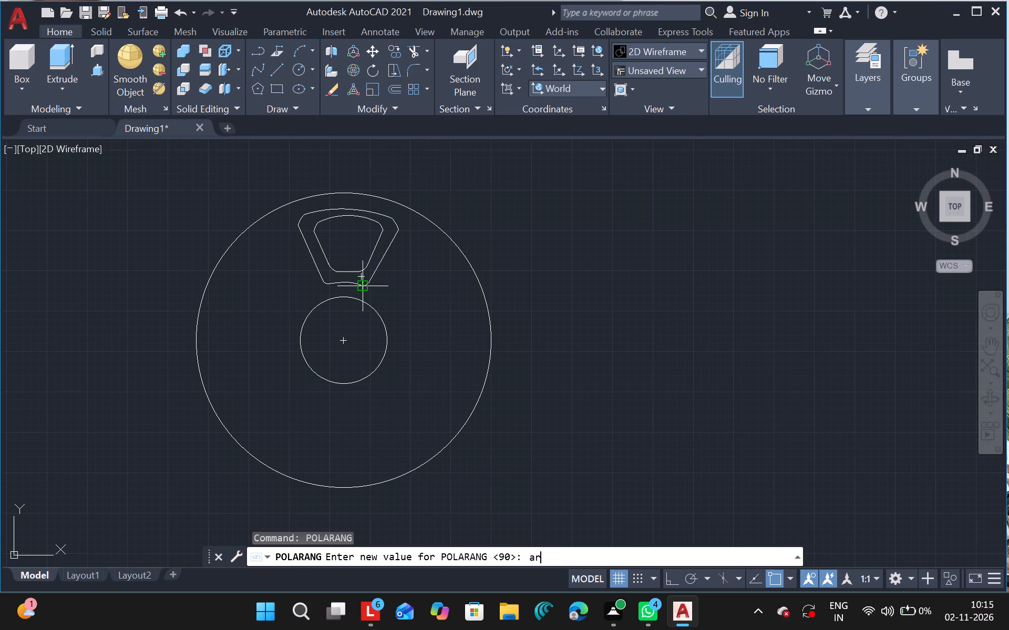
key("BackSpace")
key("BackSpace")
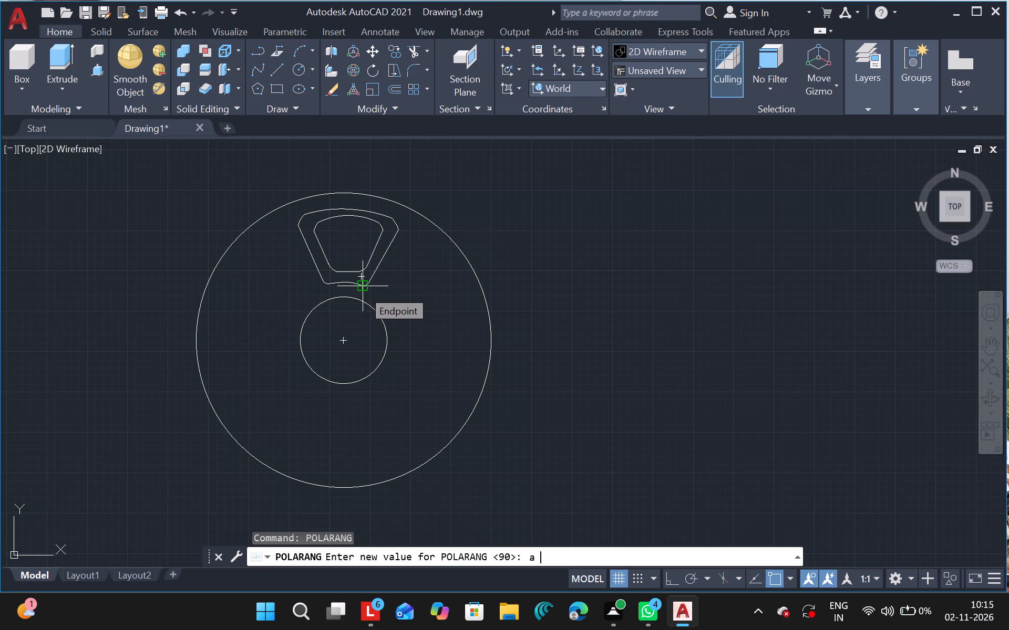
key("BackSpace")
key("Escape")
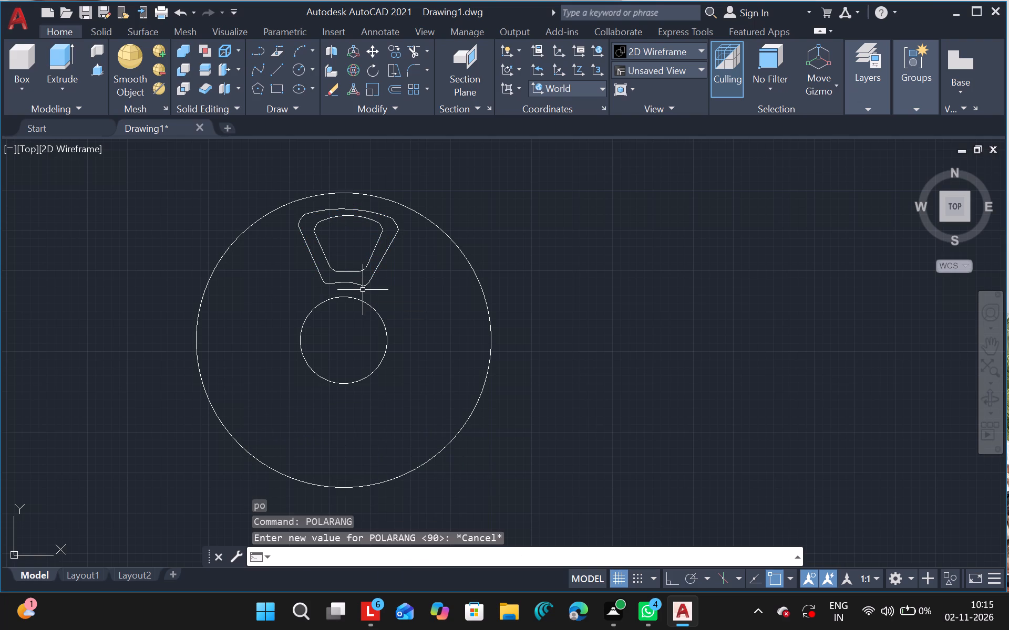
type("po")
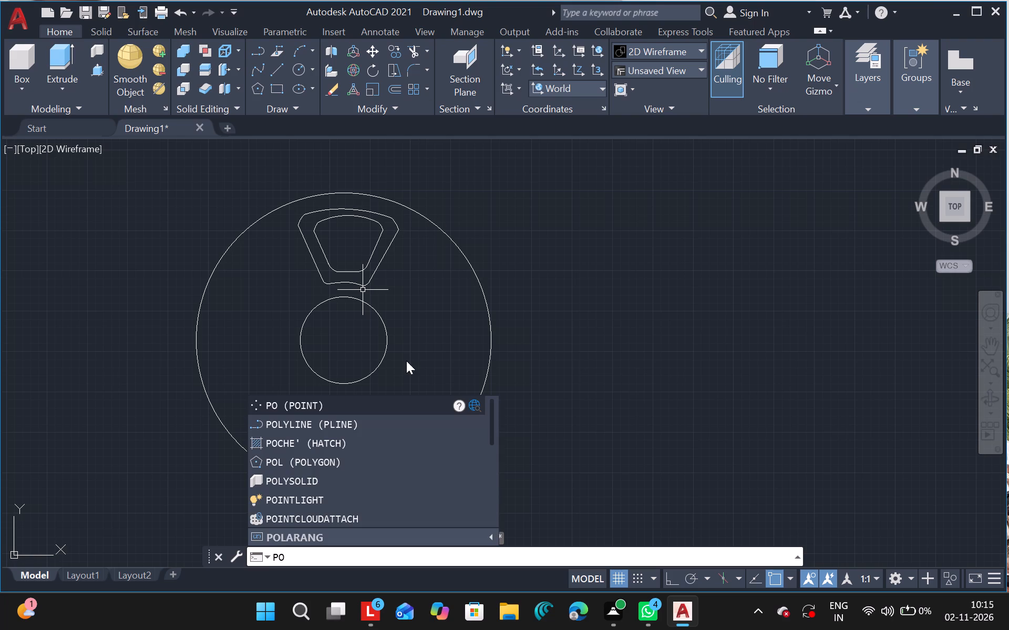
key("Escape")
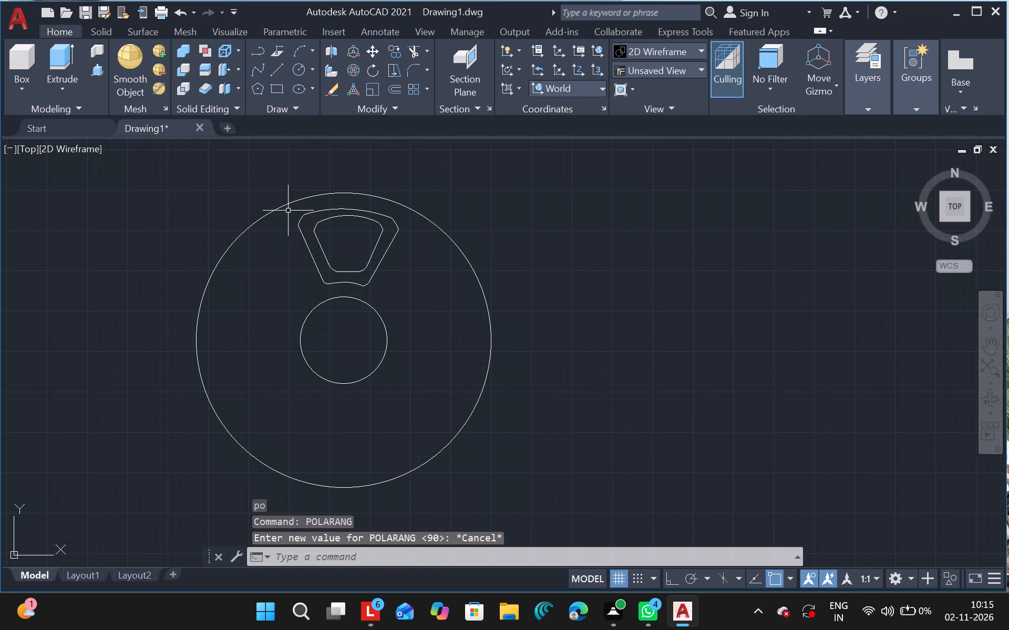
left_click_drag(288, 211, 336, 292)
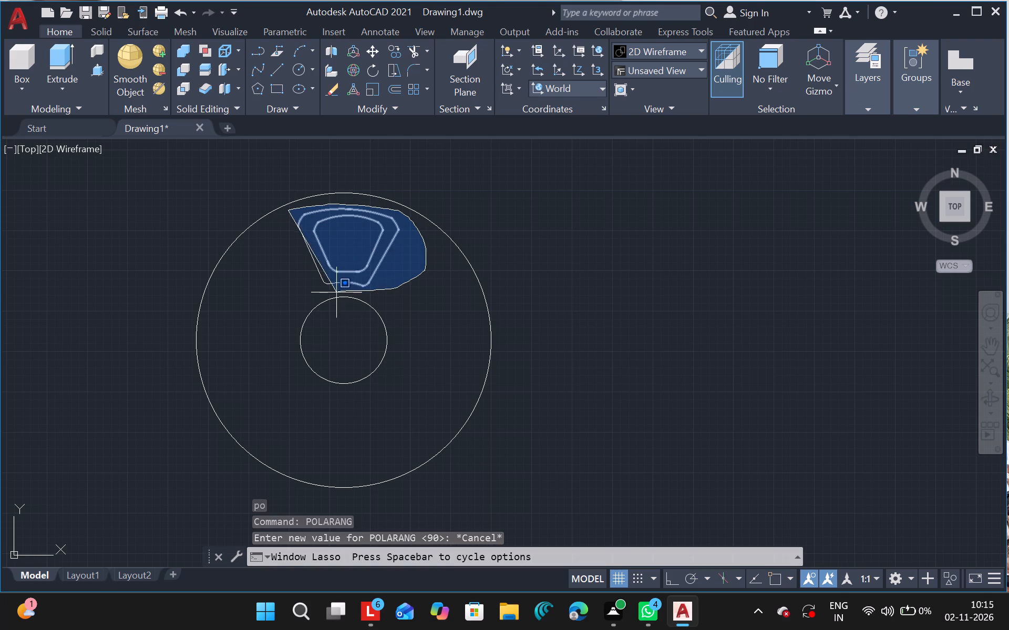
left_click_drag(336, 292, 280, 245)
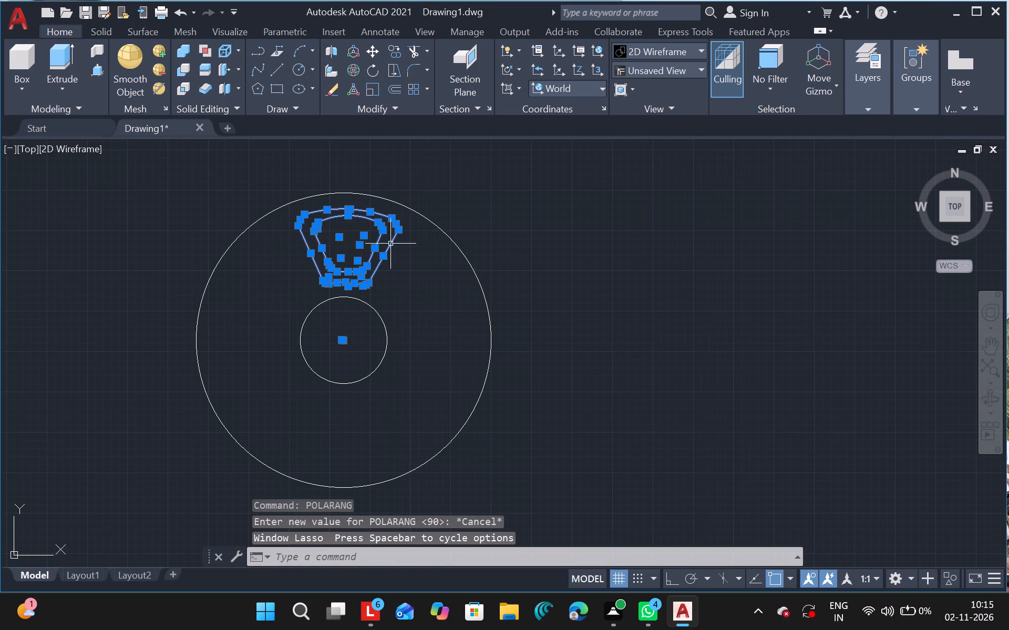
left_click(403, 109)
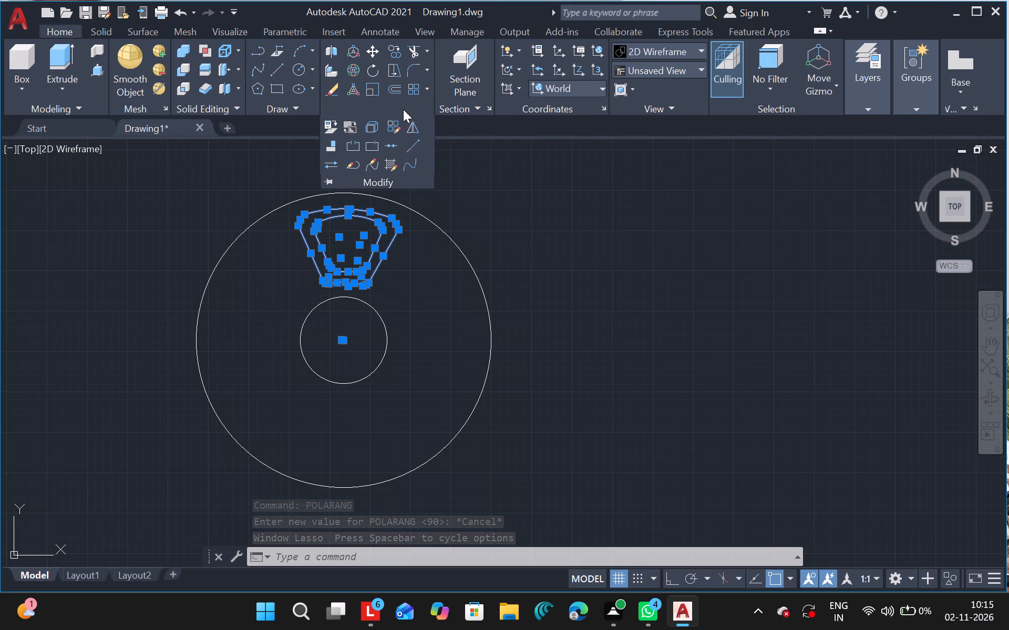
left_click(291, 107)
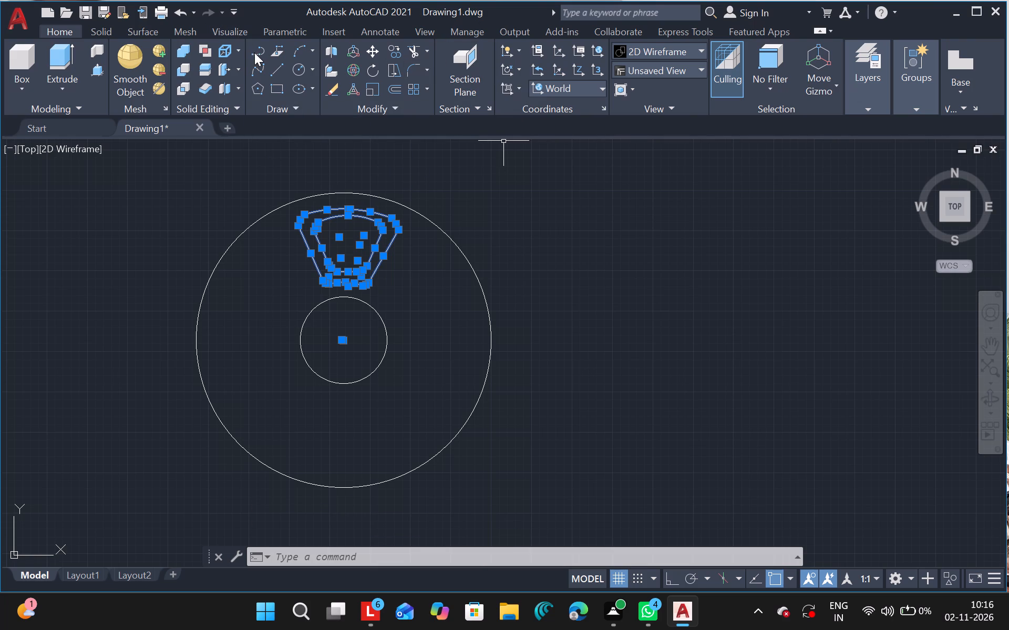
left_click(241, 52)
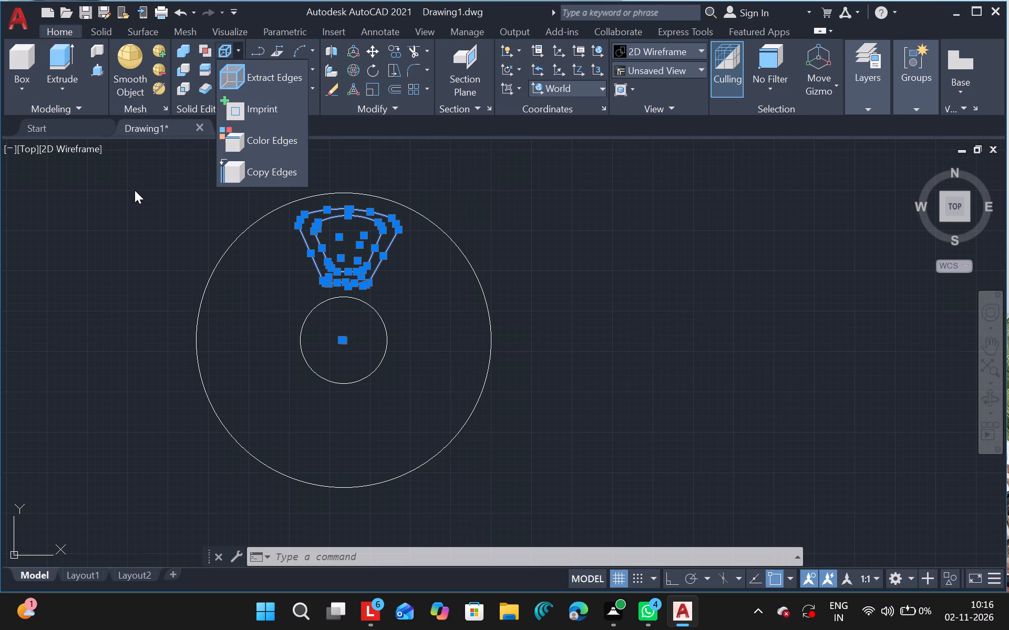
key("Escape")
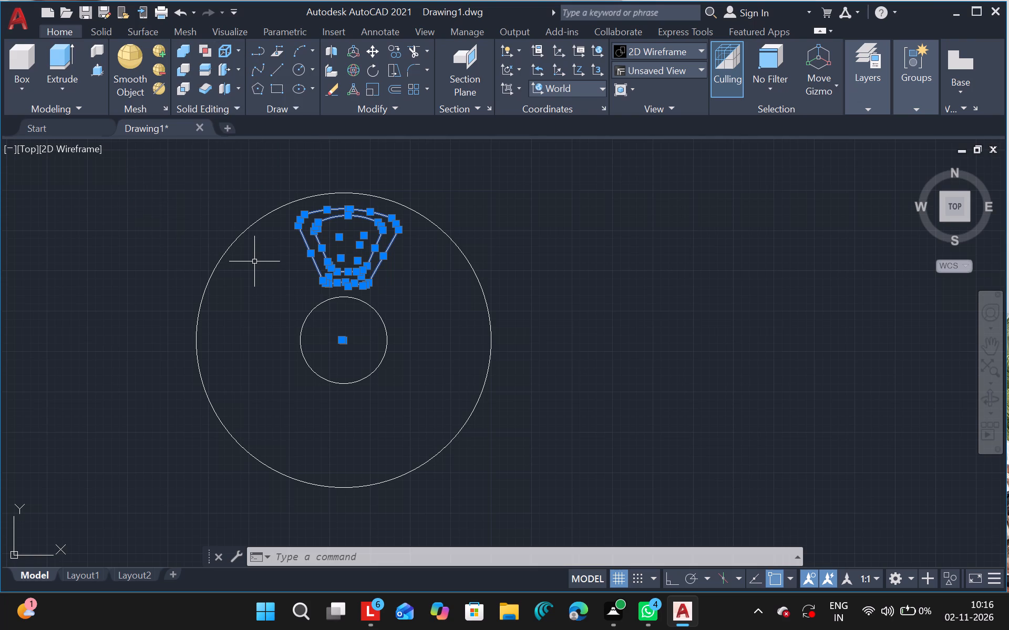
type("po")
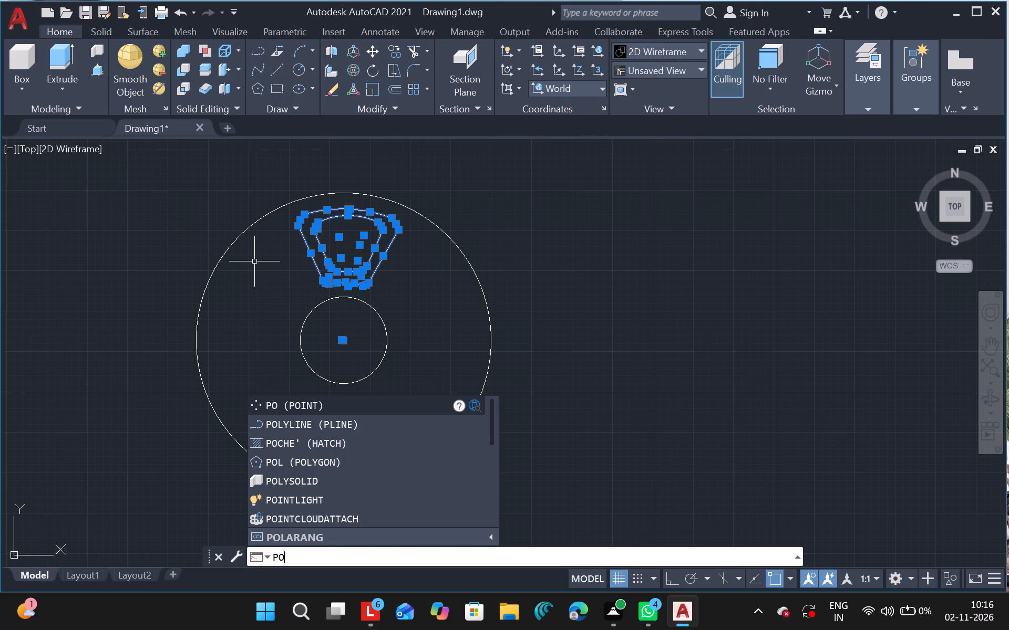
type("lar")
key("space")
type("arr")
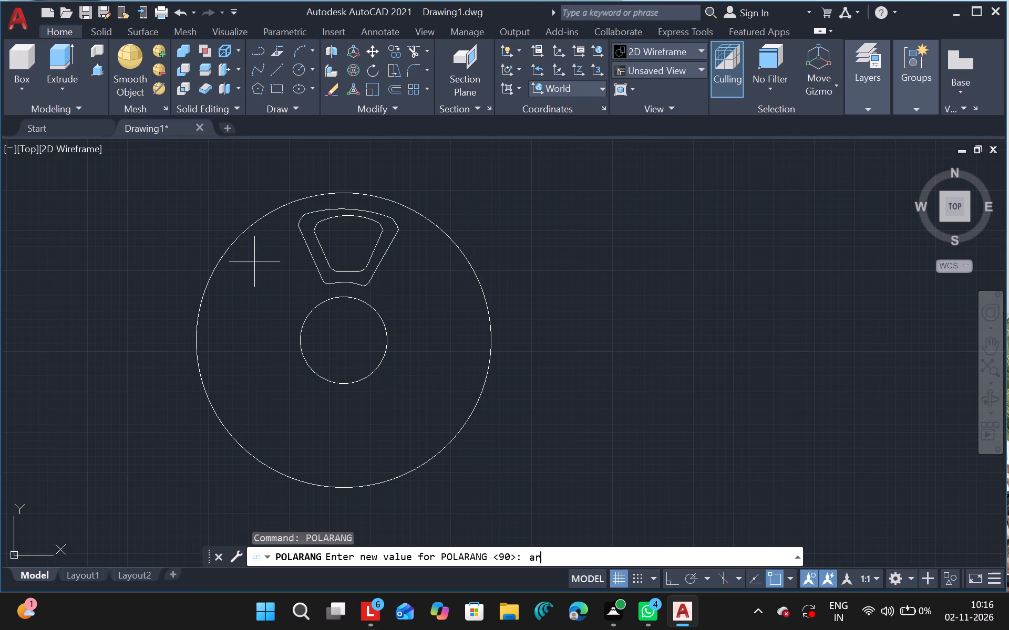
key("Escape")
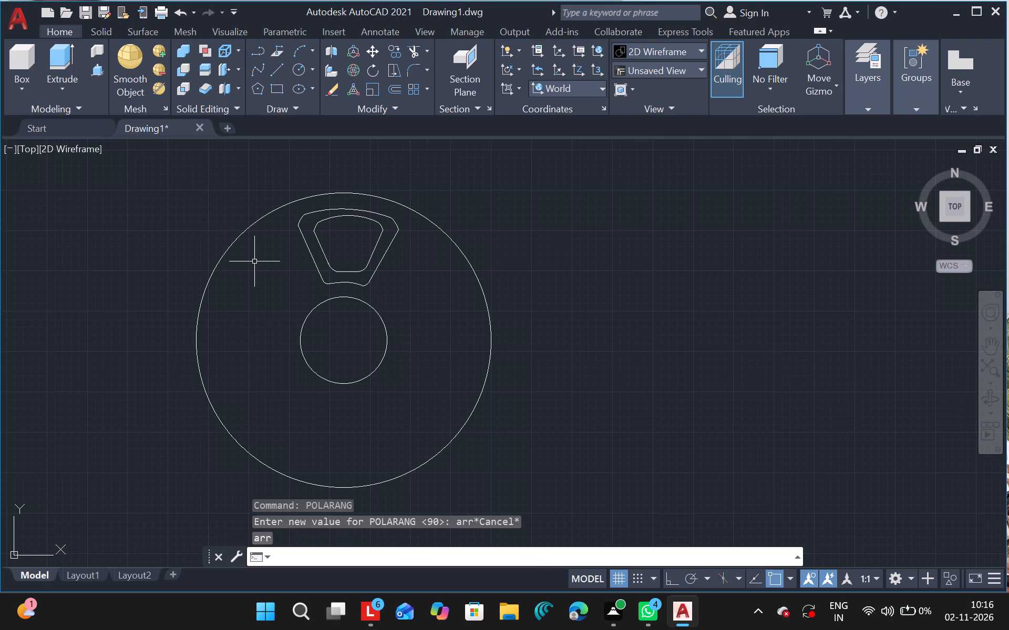
Create a polar array of the rounded sector cutout and its inner outline around the circles' common centre, with 6 items filling 360 degrees.
left_click_drag(290, 208, 318, 195)
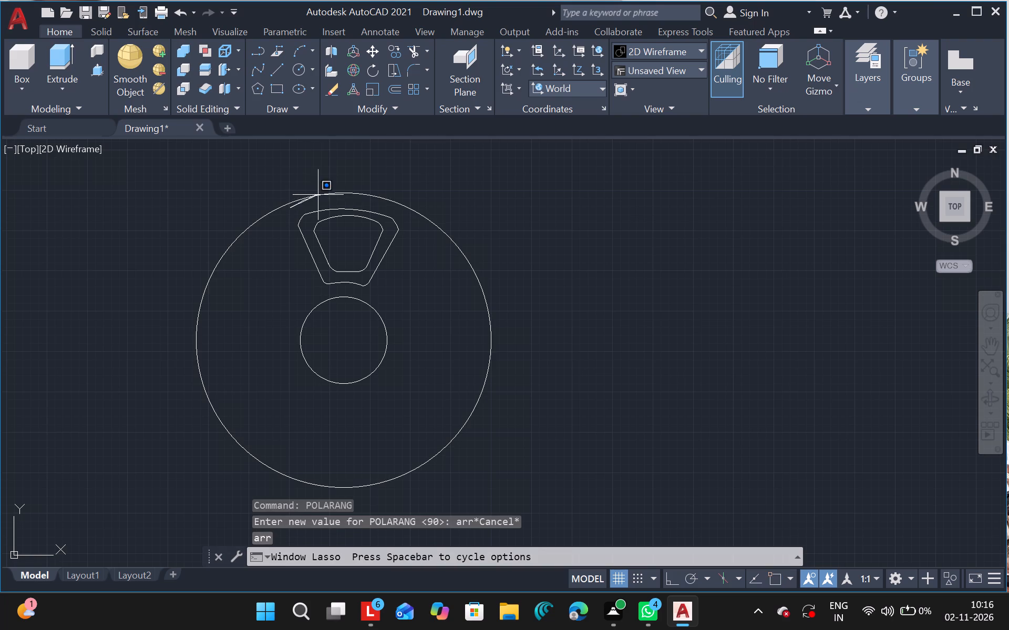
left_click_drag(318, 195, 307, 296)
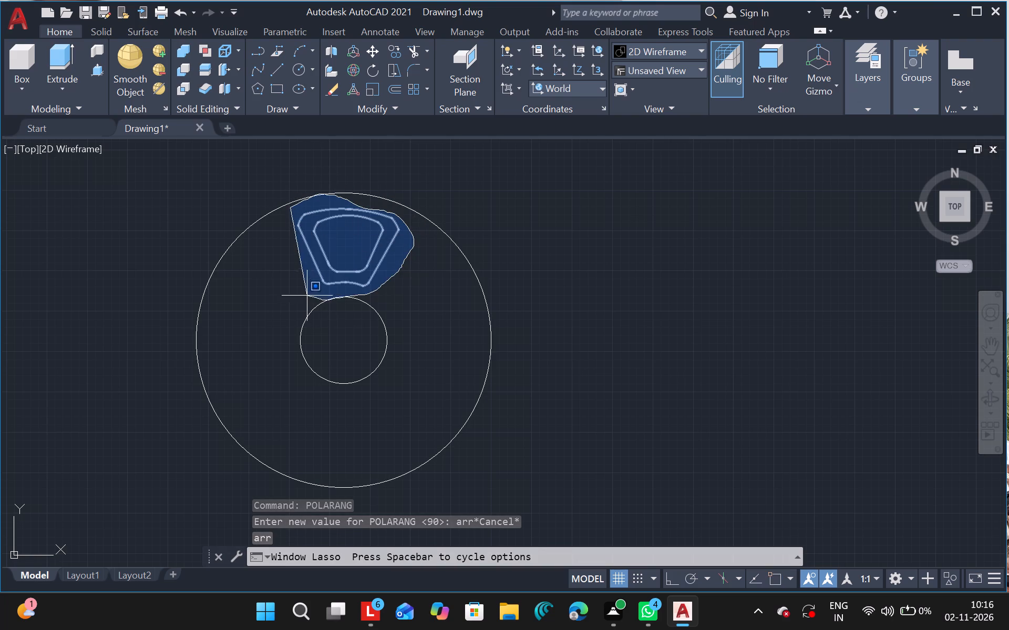
left_click_drag(307, 296, 273, 257)
type("pol")
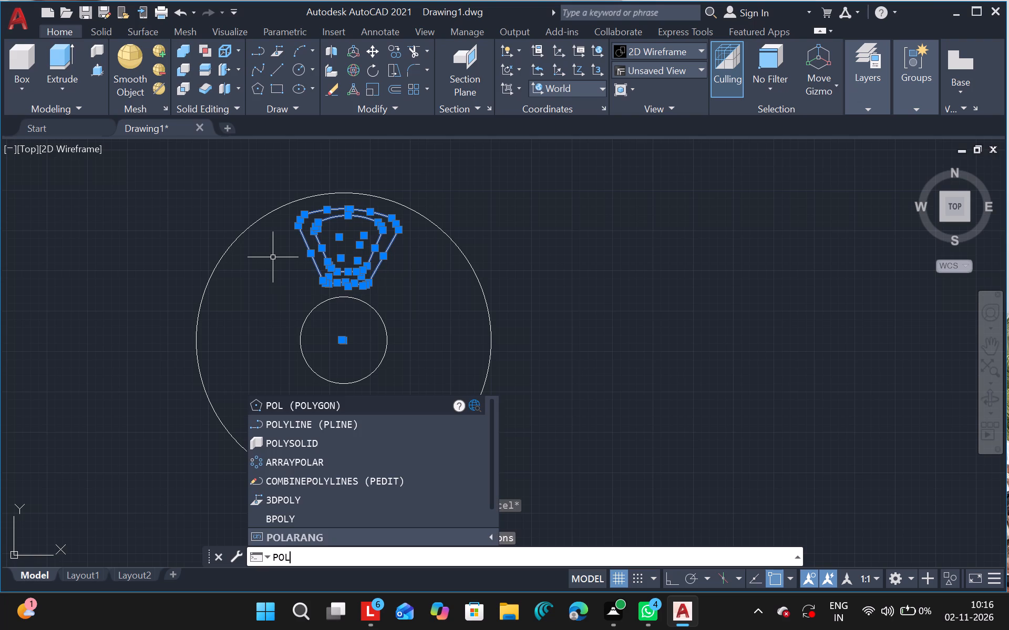
type("ar")
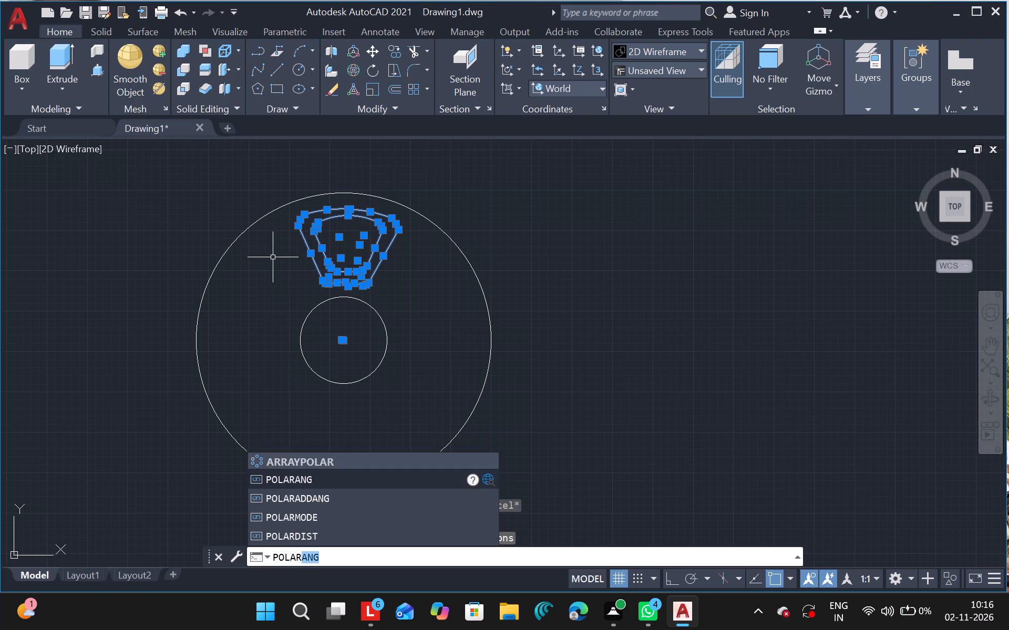
left_click(313, 460)
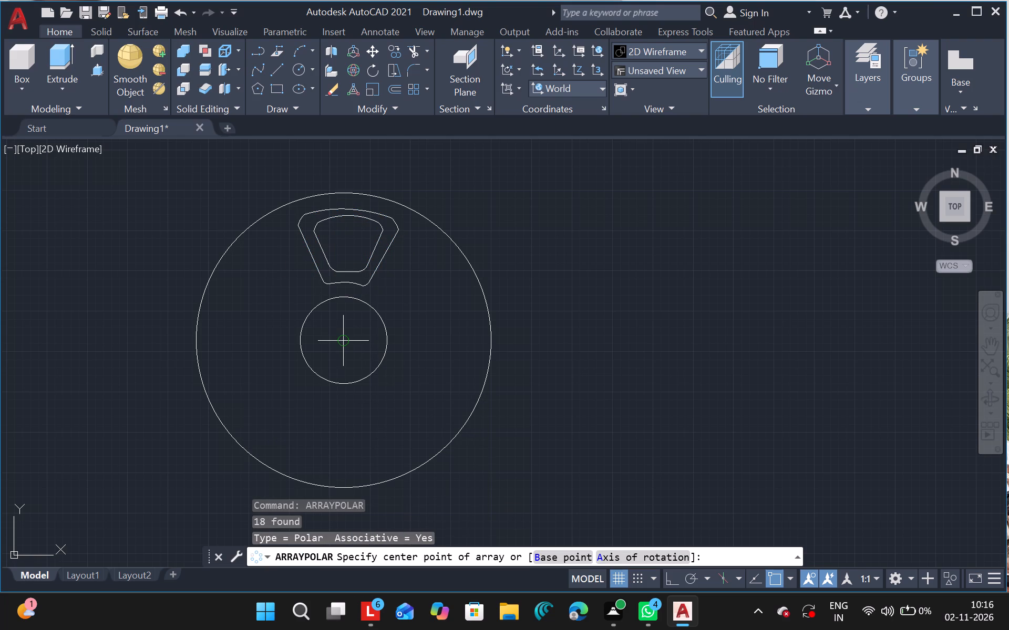
left_click(342, 338)
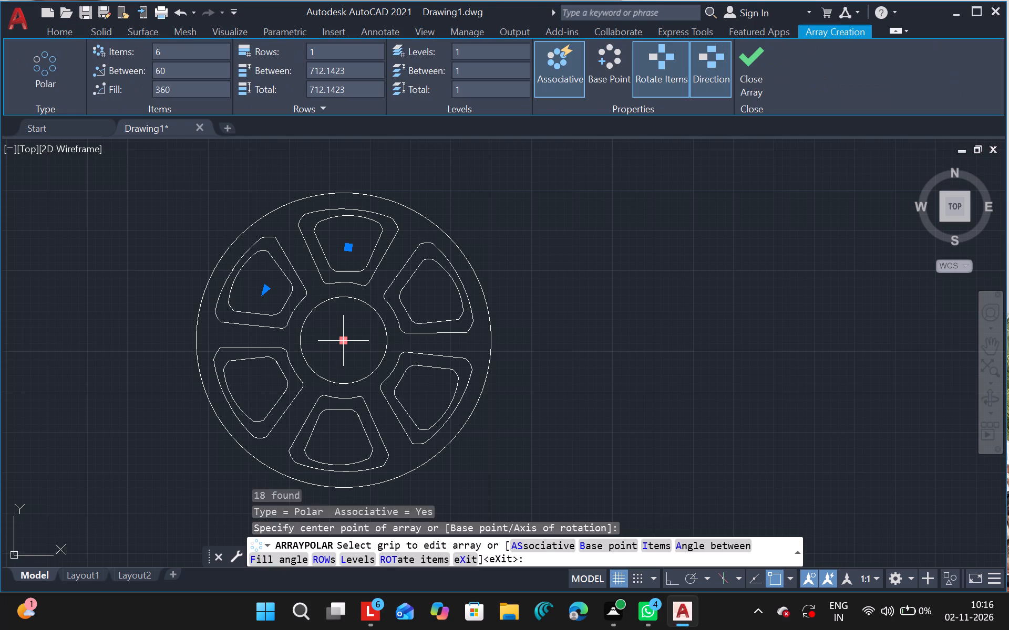
key("Escape")
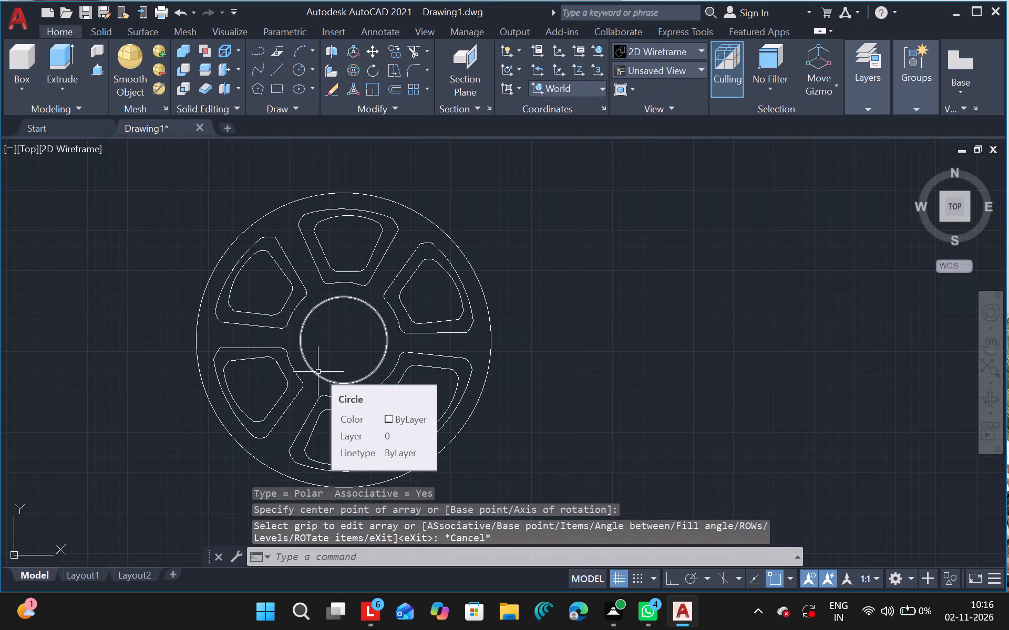
key("Escape")
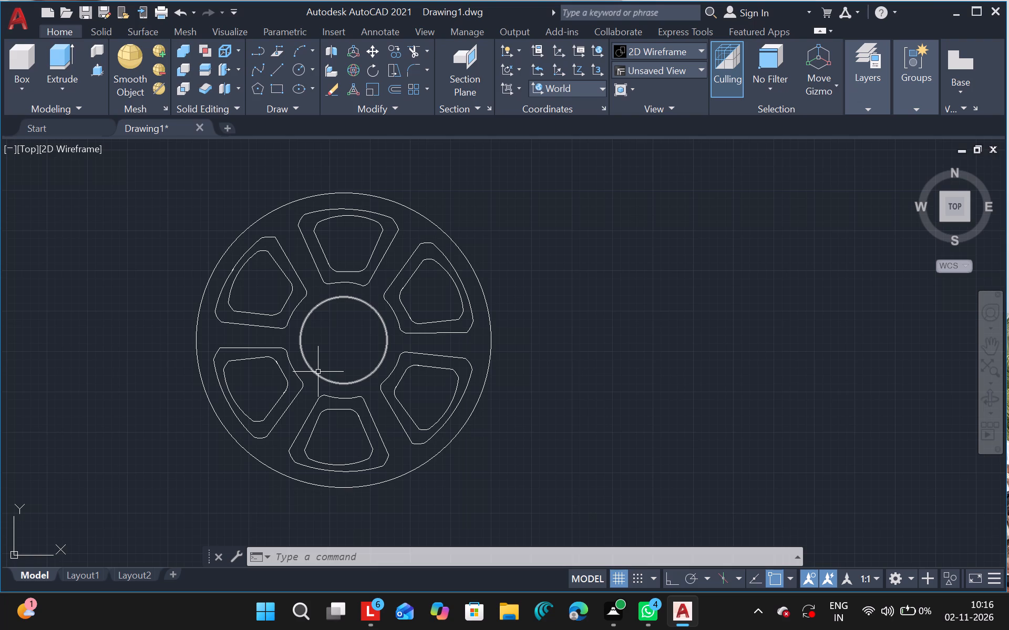
key("Escape")
left_click(342, 351)
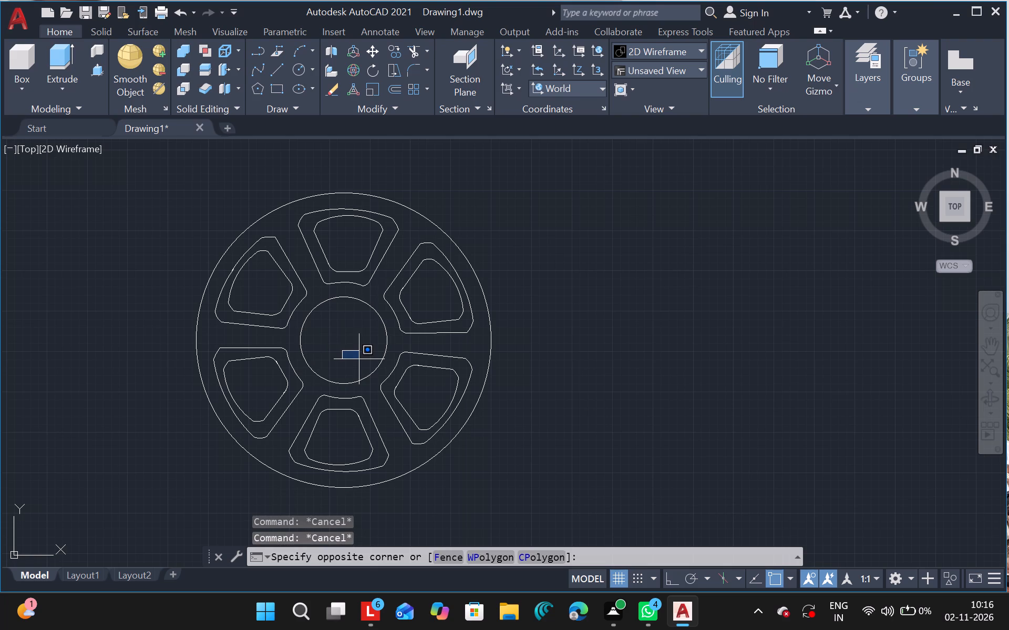
key("Escape")
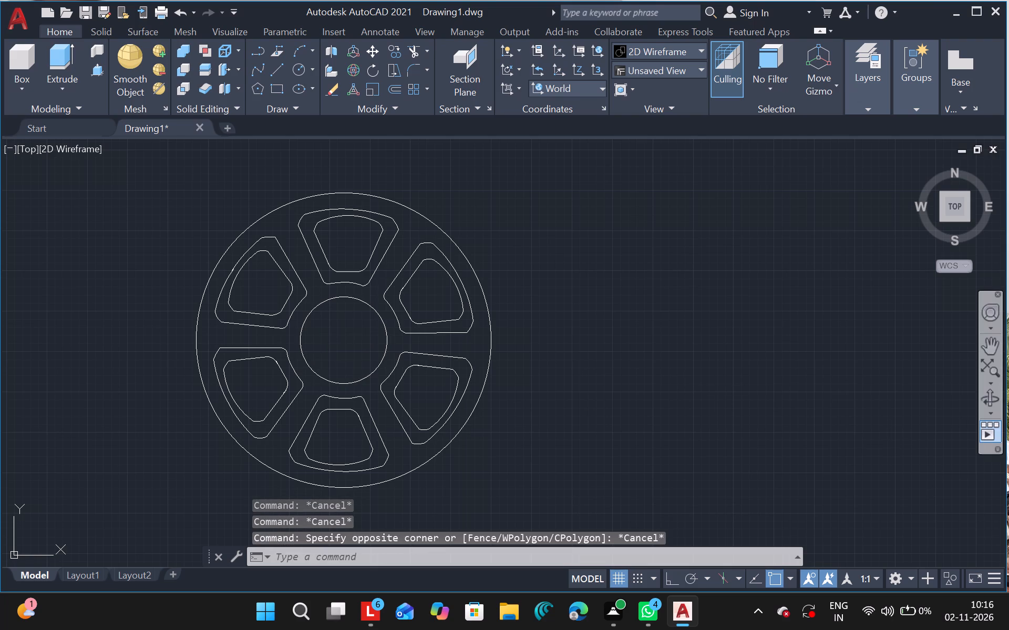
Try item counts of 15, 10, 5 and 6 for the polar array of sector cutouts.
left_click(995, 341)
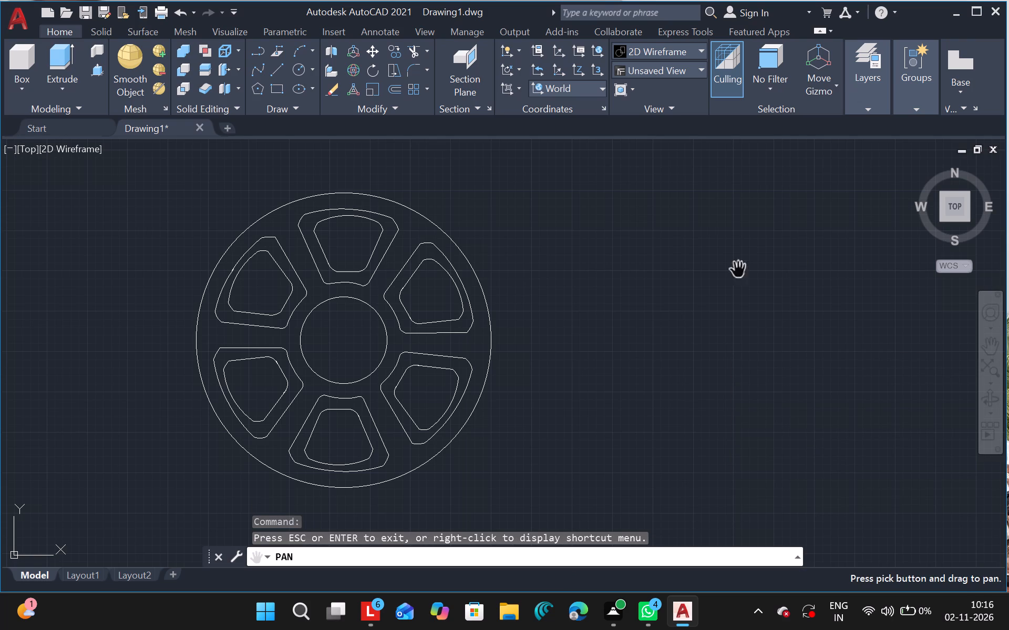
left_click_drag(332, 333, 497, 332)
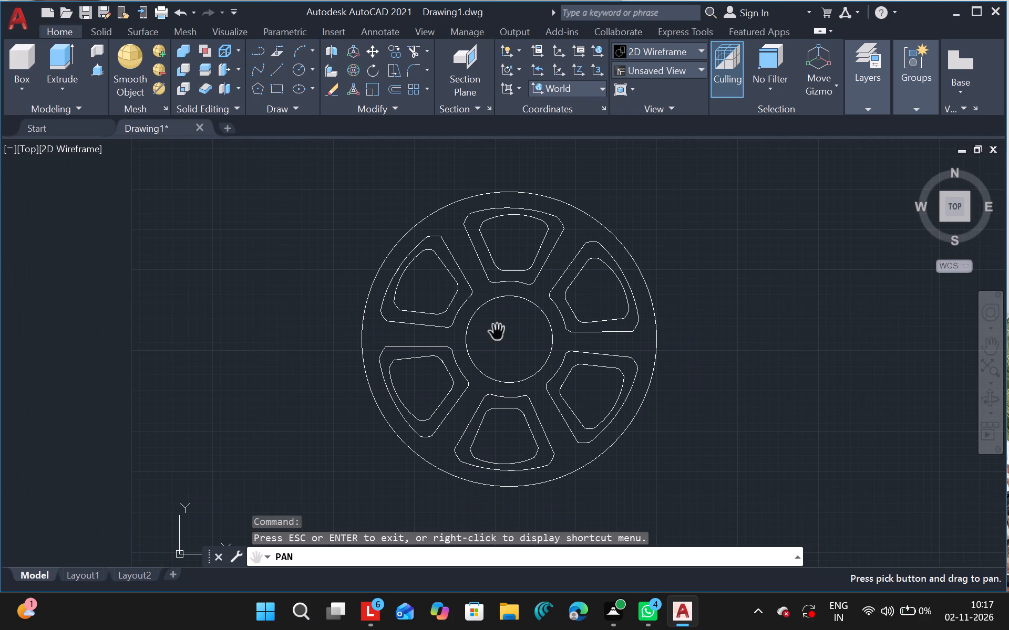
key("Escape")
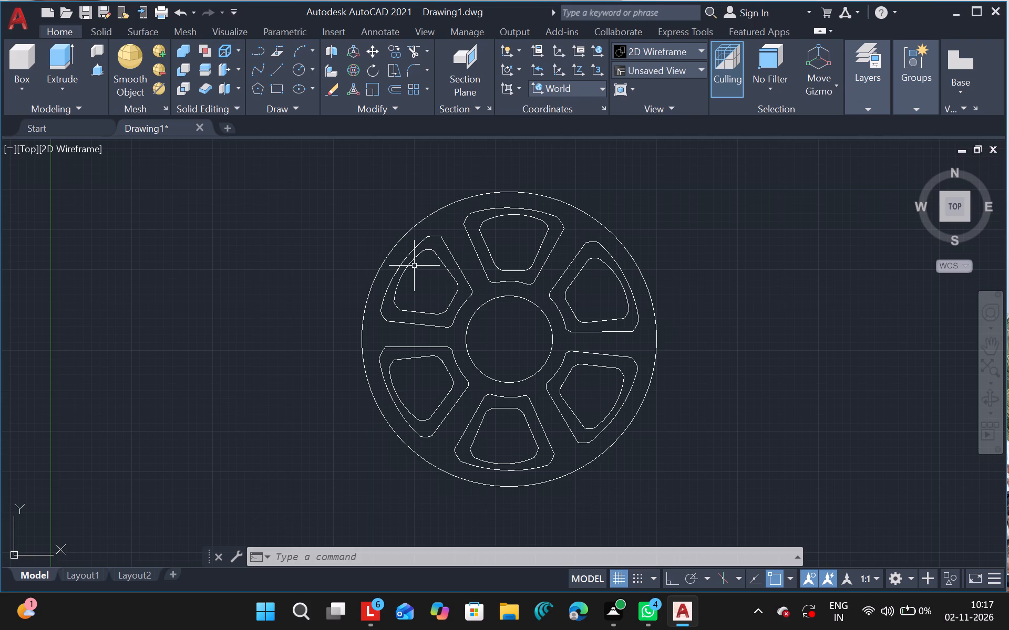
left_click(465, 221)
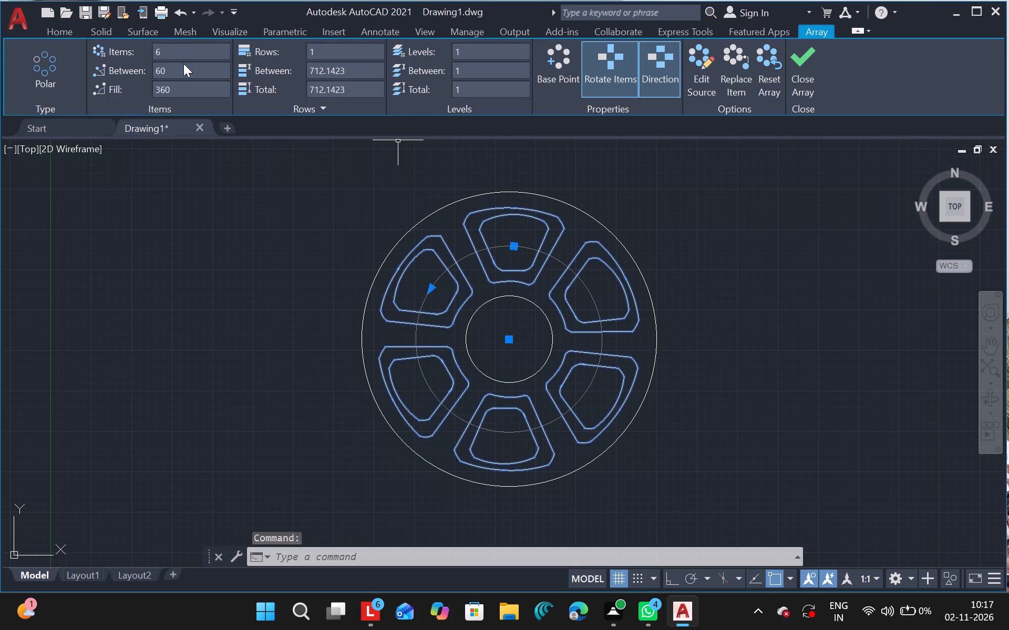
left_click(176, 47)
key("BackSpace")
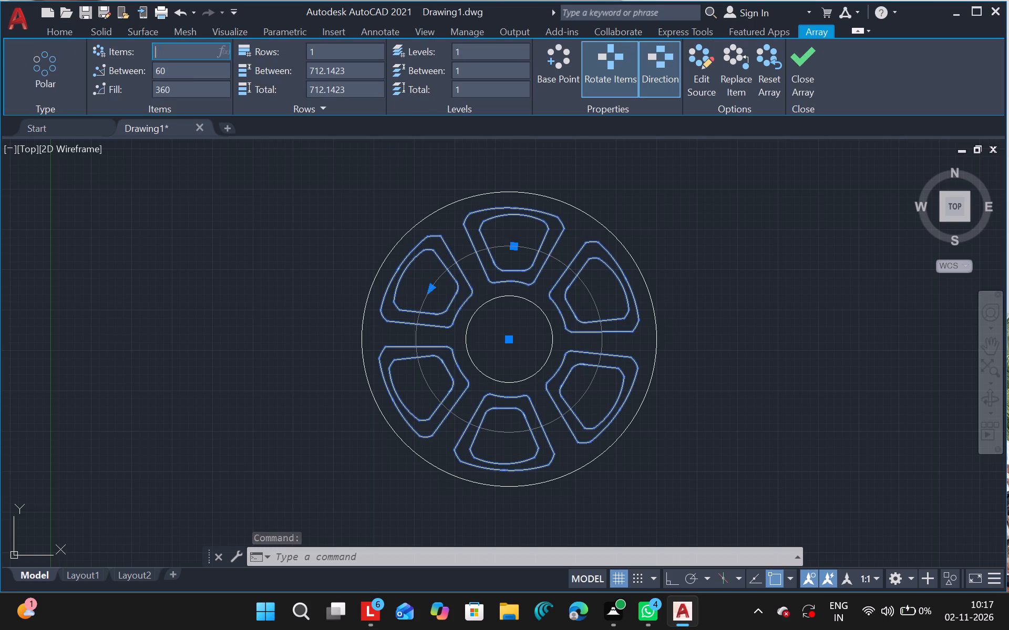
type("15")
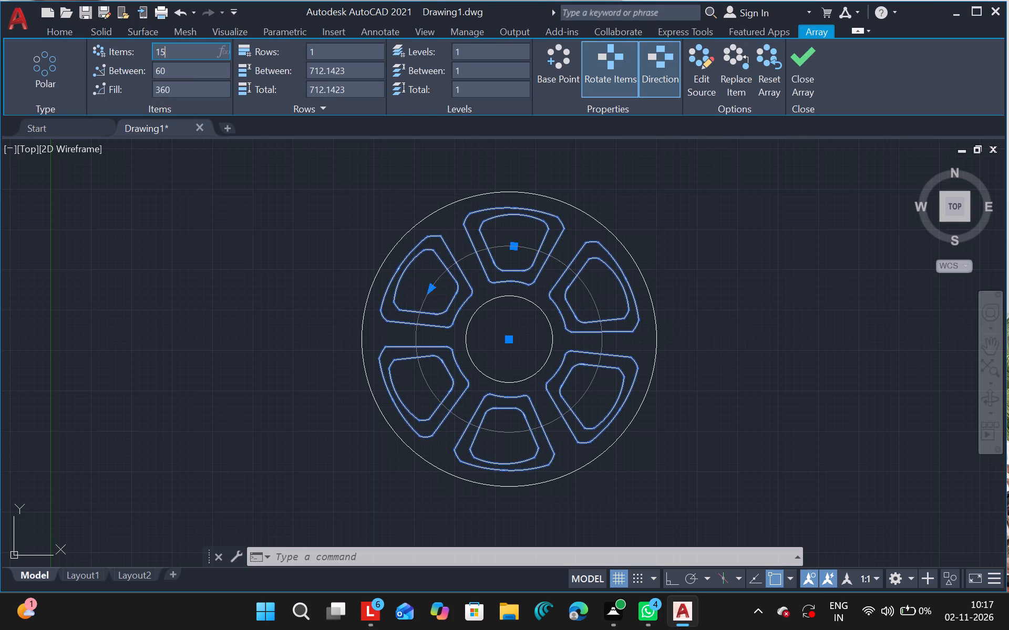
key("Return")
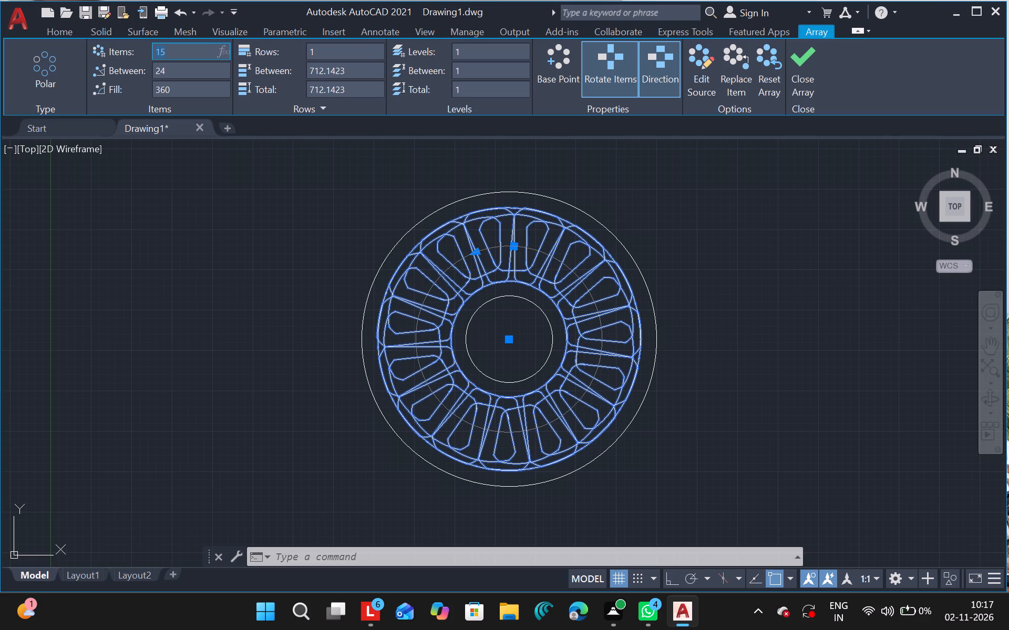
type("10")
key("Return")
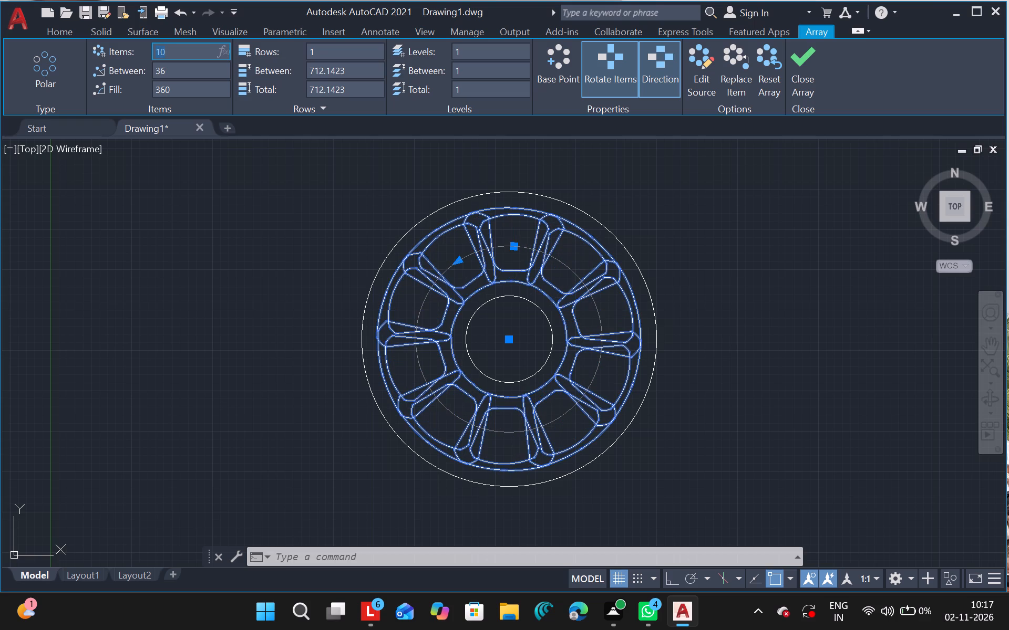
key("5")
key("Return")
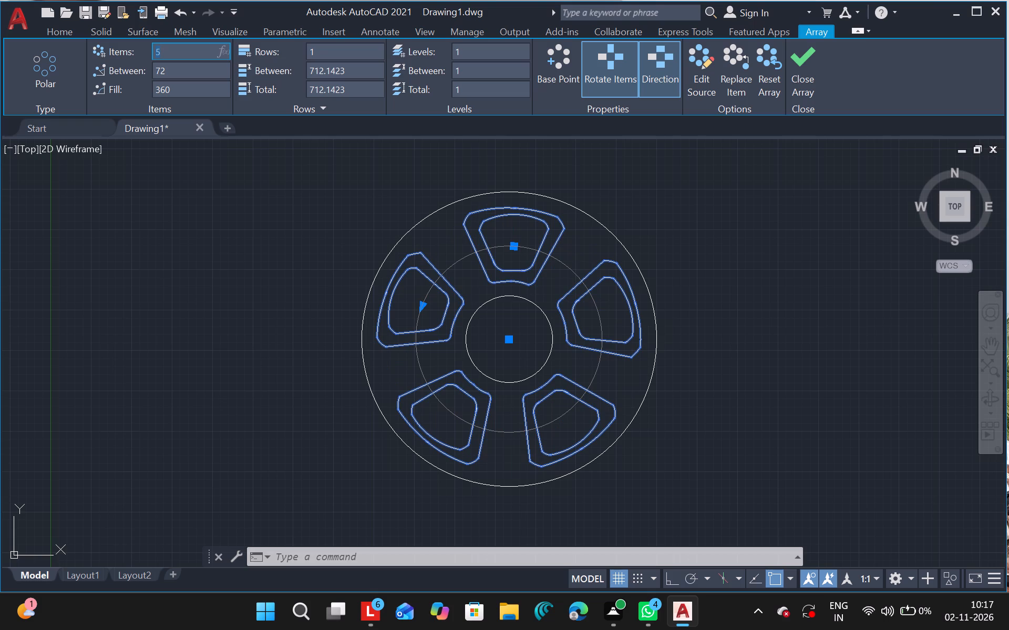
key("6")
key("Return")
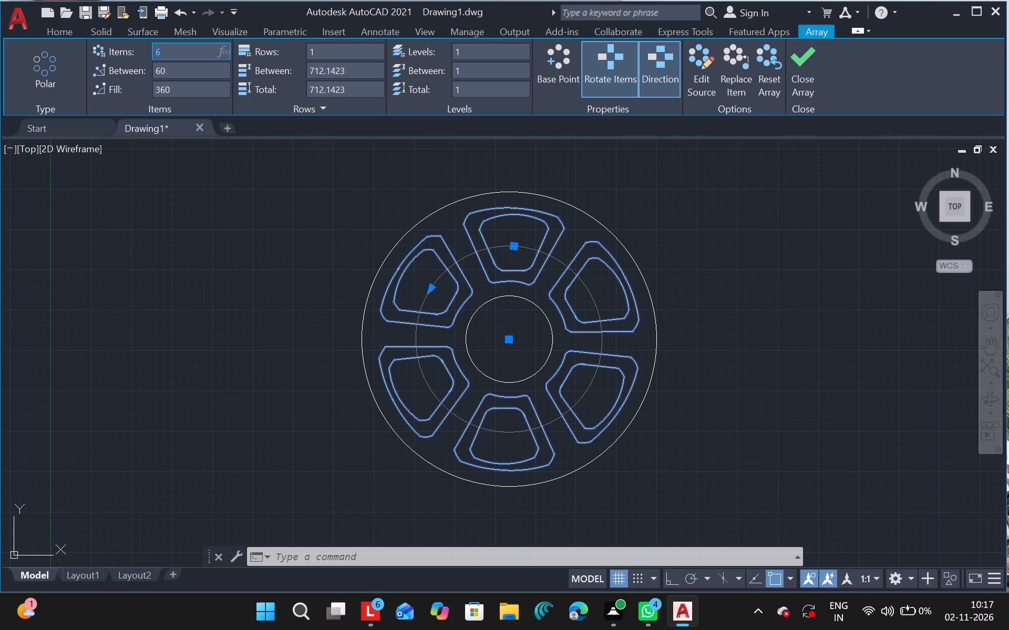
Set the polar array of sector cutouts to 7 items.
key("7")
key("Return")
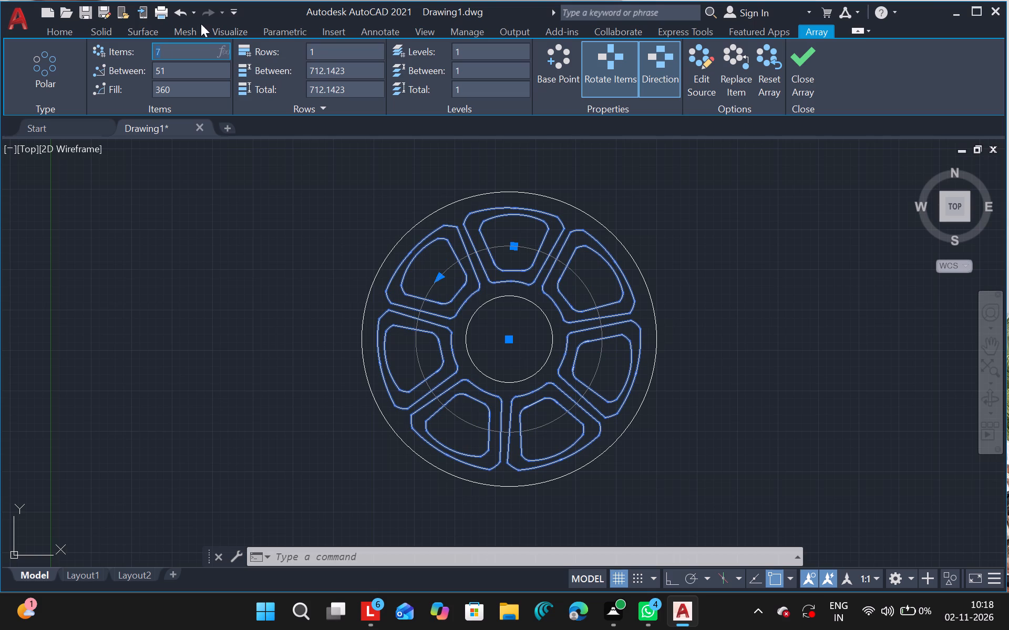
key("Escape")
left_click(487, 334)
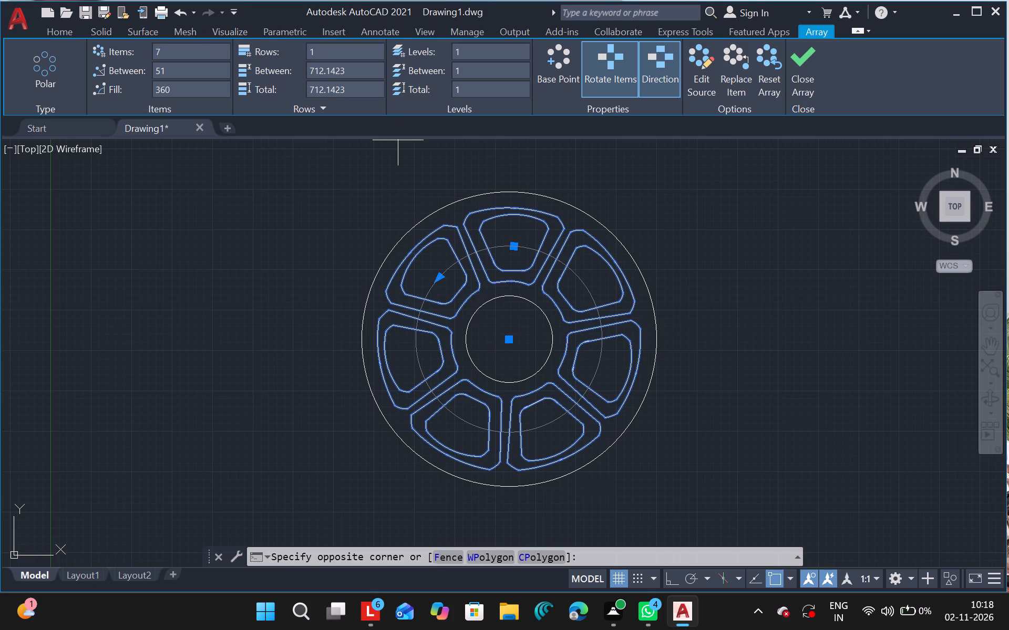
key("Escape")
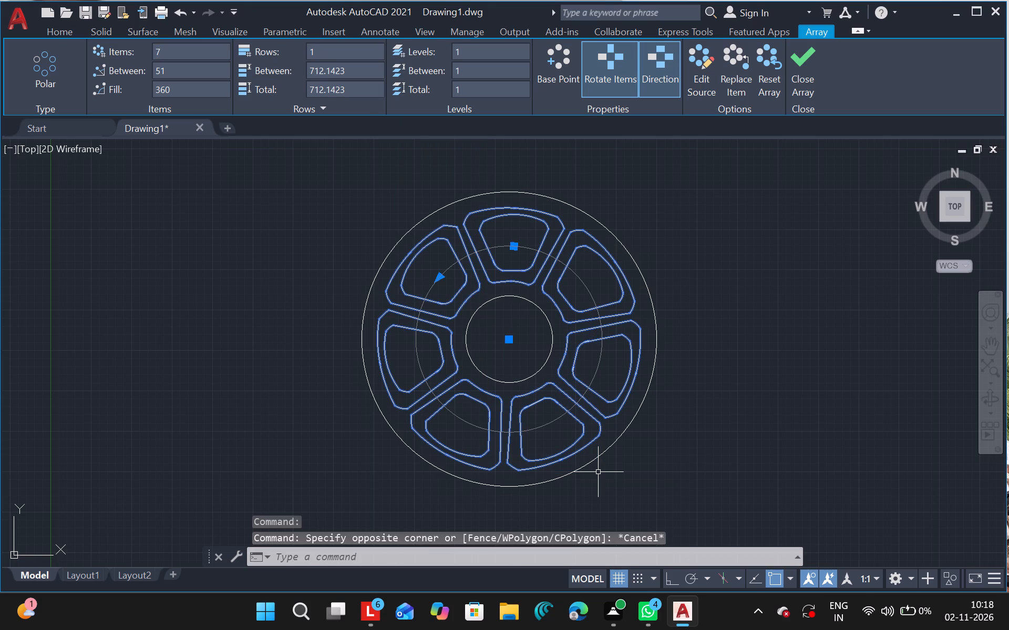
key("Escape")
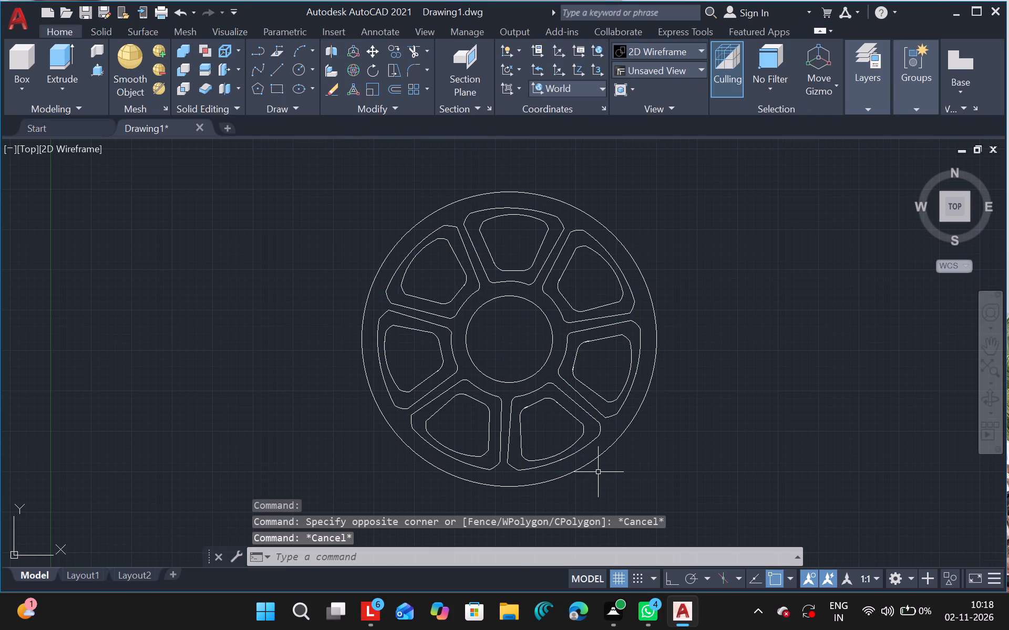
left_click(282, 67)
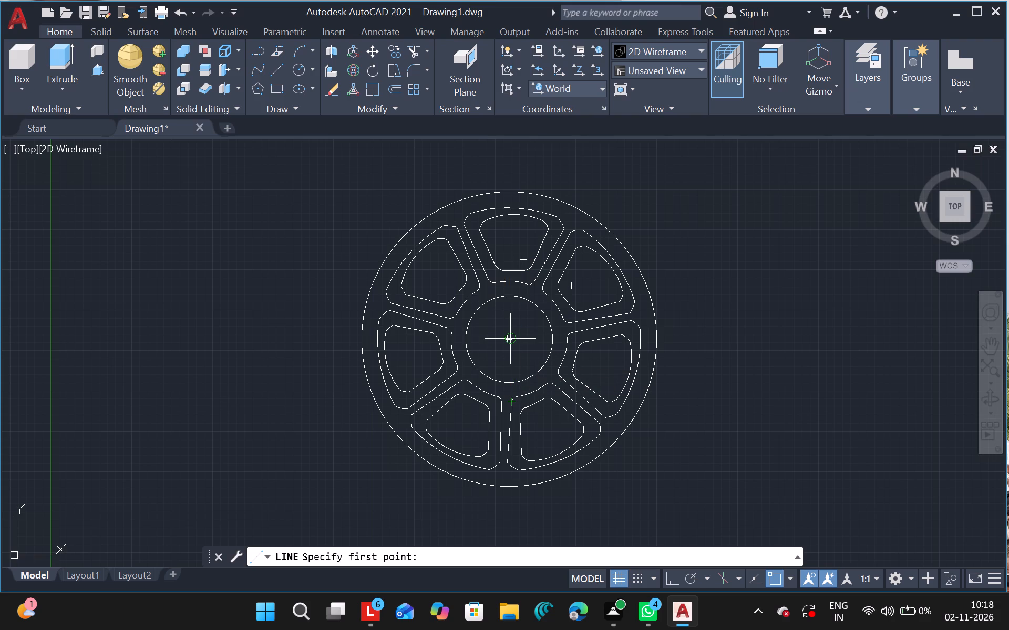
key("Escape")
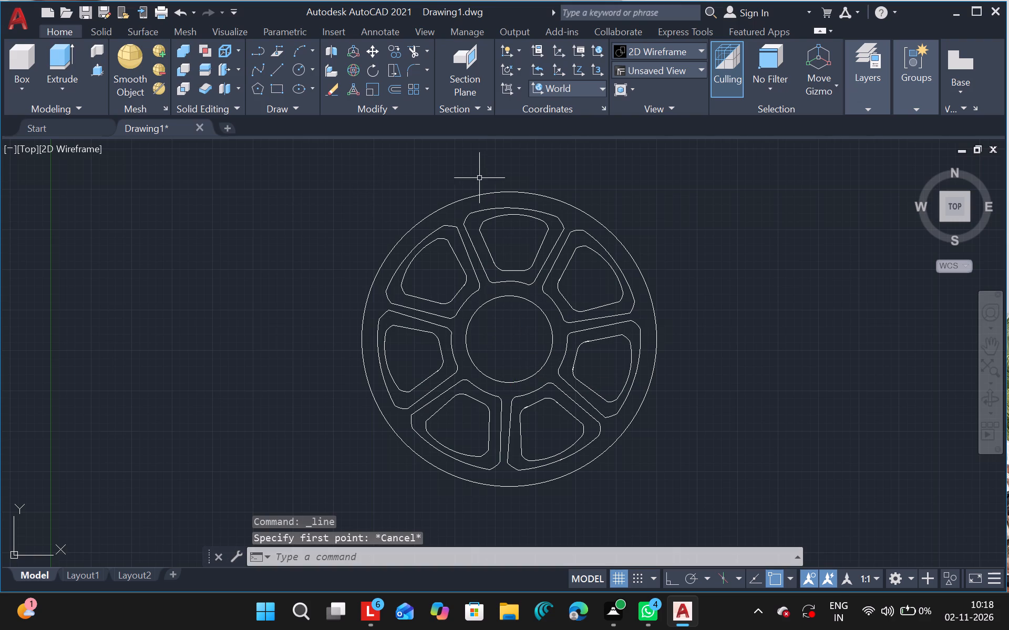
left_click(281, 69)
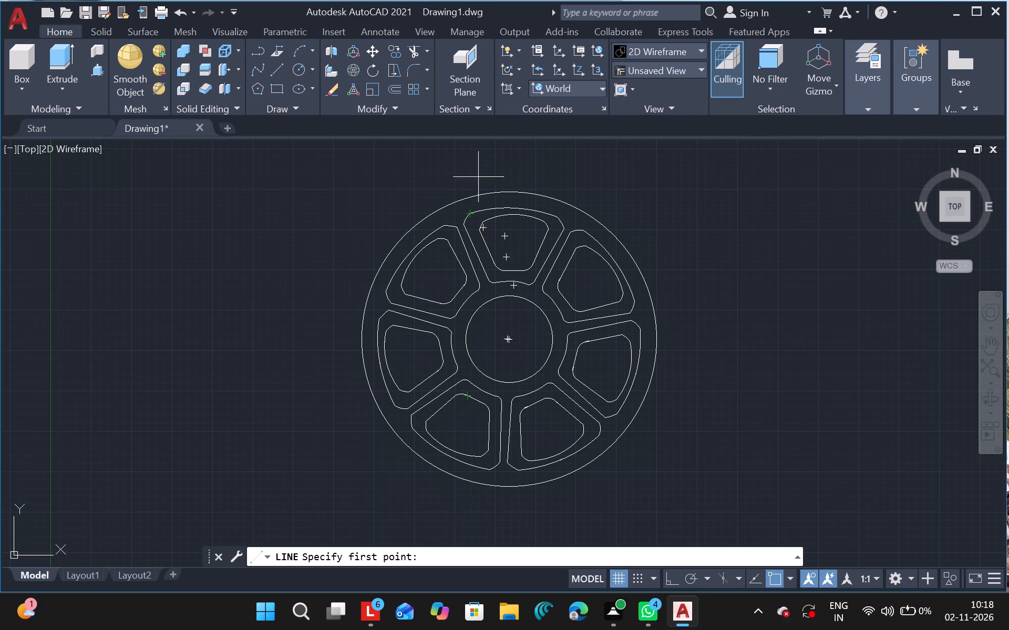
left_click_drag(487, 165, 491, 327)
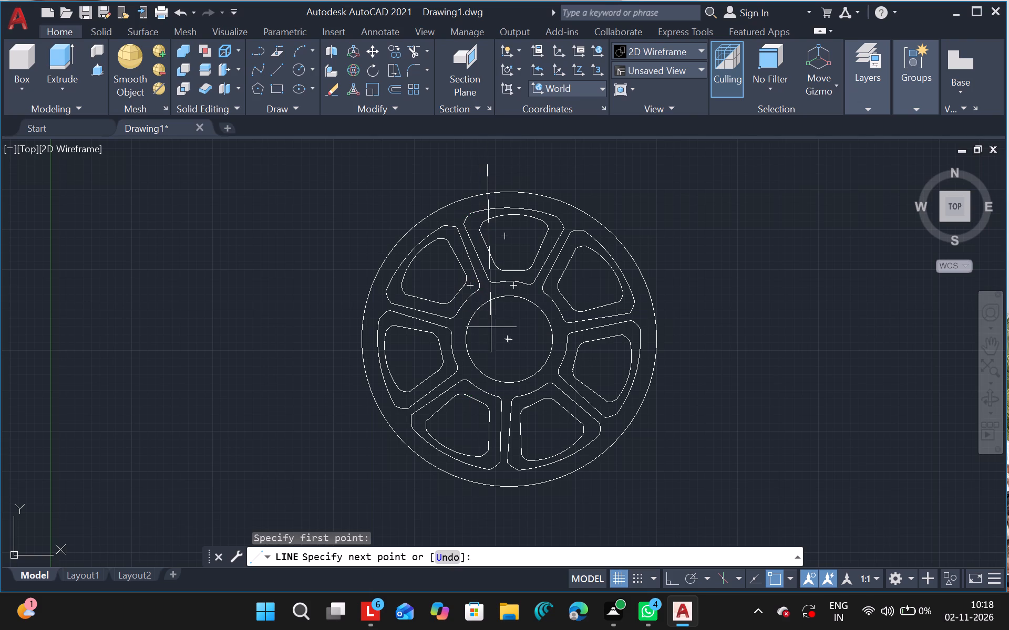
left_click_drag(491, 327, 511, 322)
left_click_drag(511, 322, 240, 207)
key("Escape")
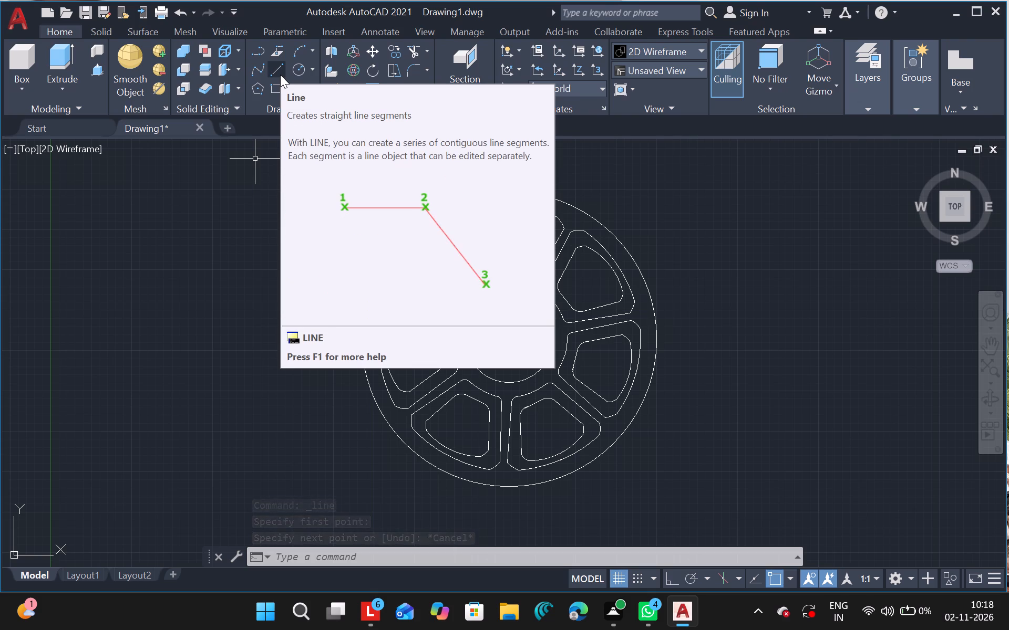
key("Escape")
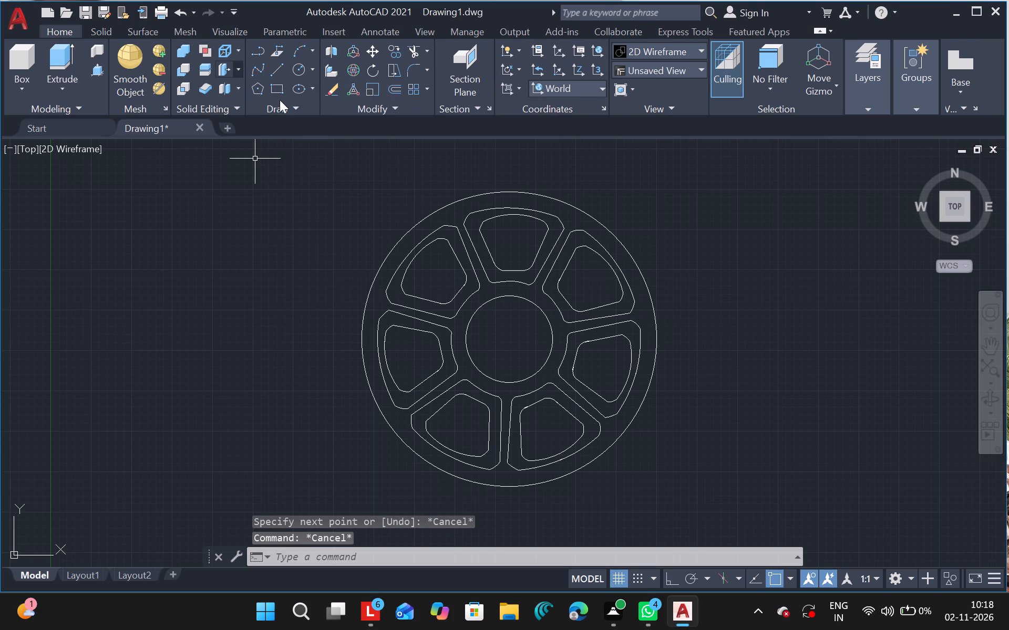
Draw a vertical line in the empty space to the left of the wheel, longer than the wheel's radius.
left_click(281, 73)
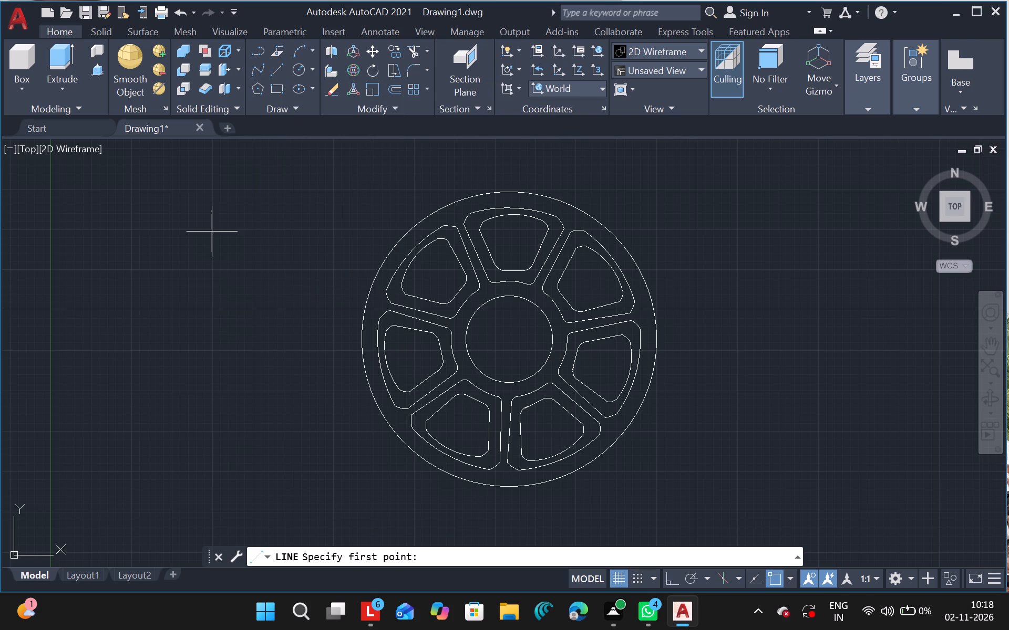
left_click_drag(213, 227, 209, 364)
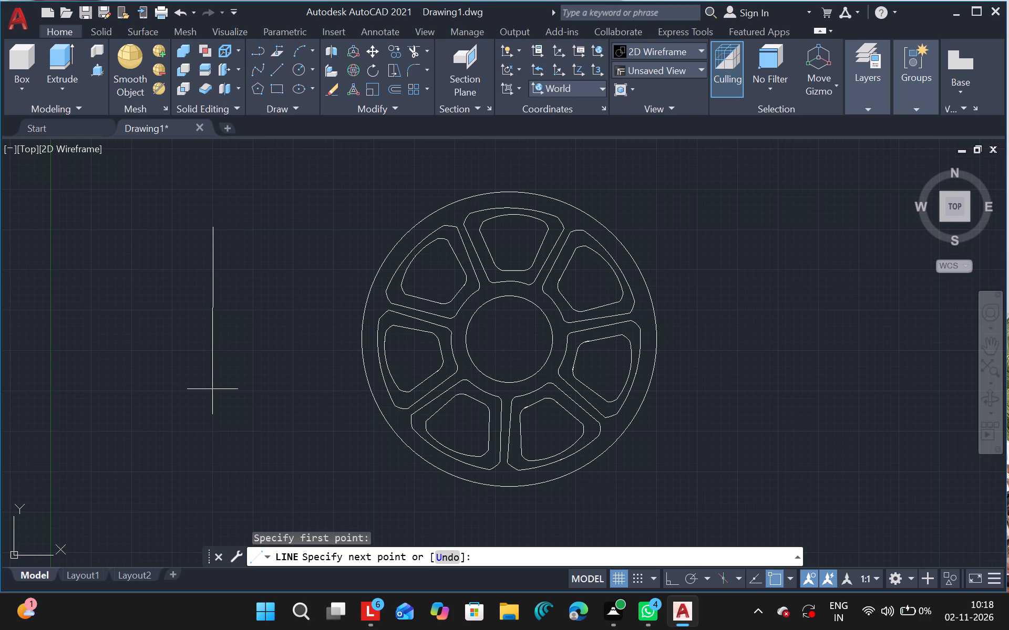
left_click(212, 401)
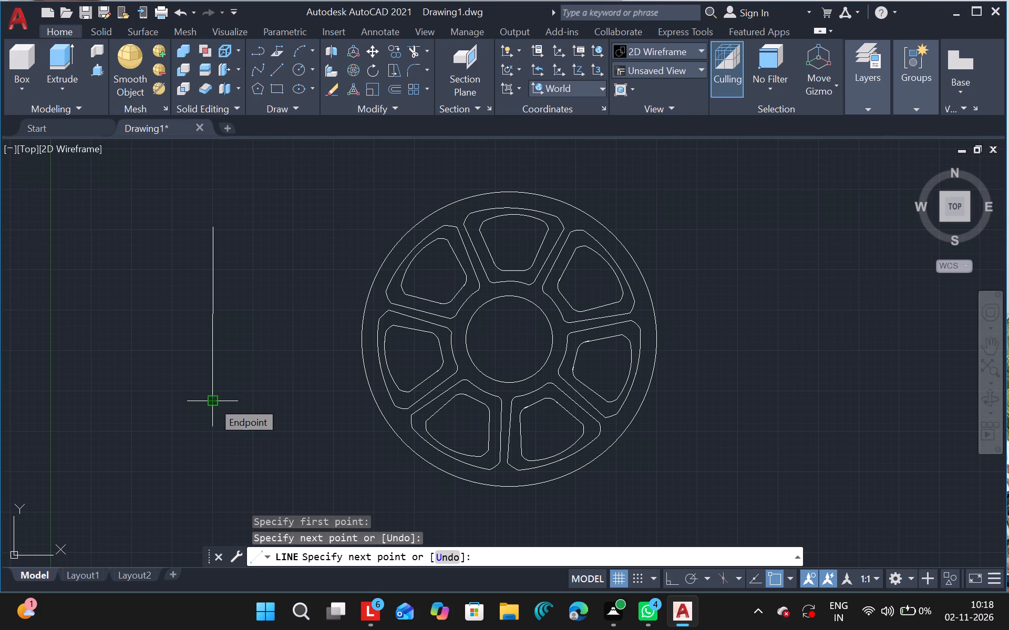
key("ctrl+z")
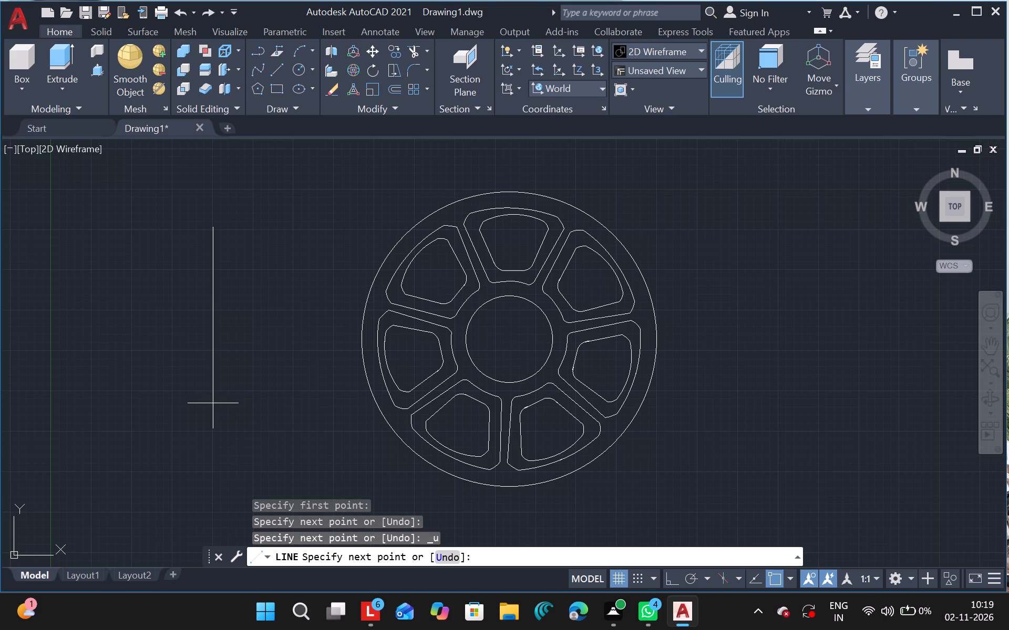
left_click(213, 403)
key("Escape")
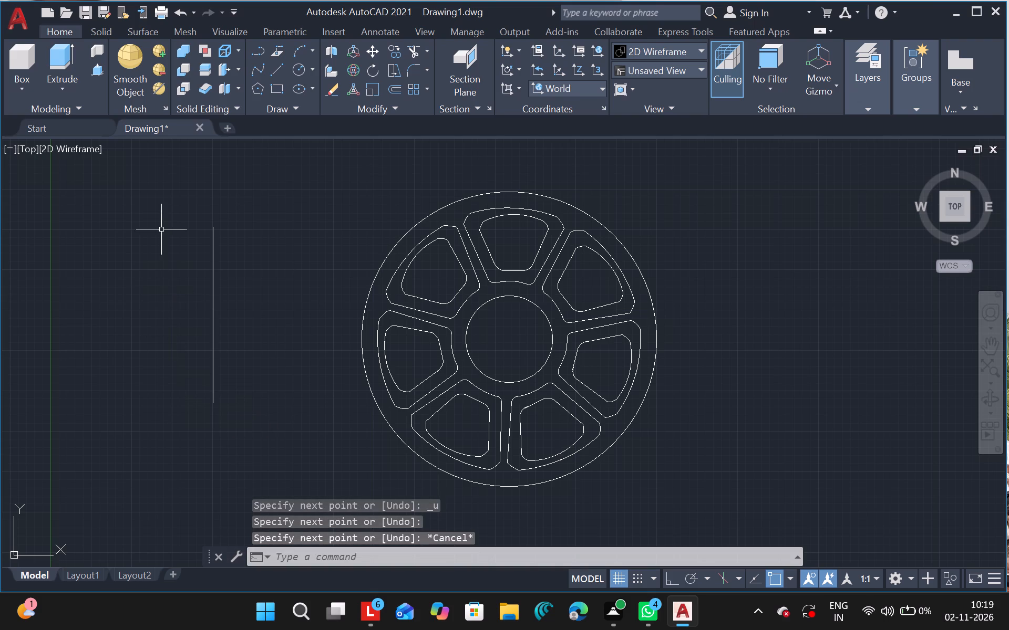
Move the vertical line onto the wheel's vertical centre axis, running from about the common centre up past the outer circle.
left_click_drag(161, 216, 153, 309)
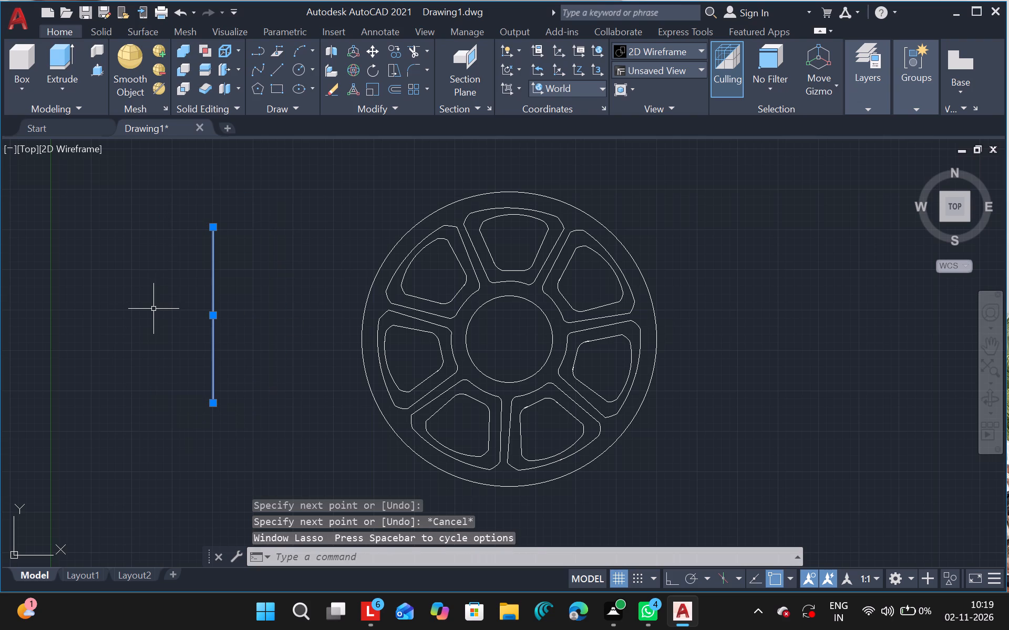
type("mo")
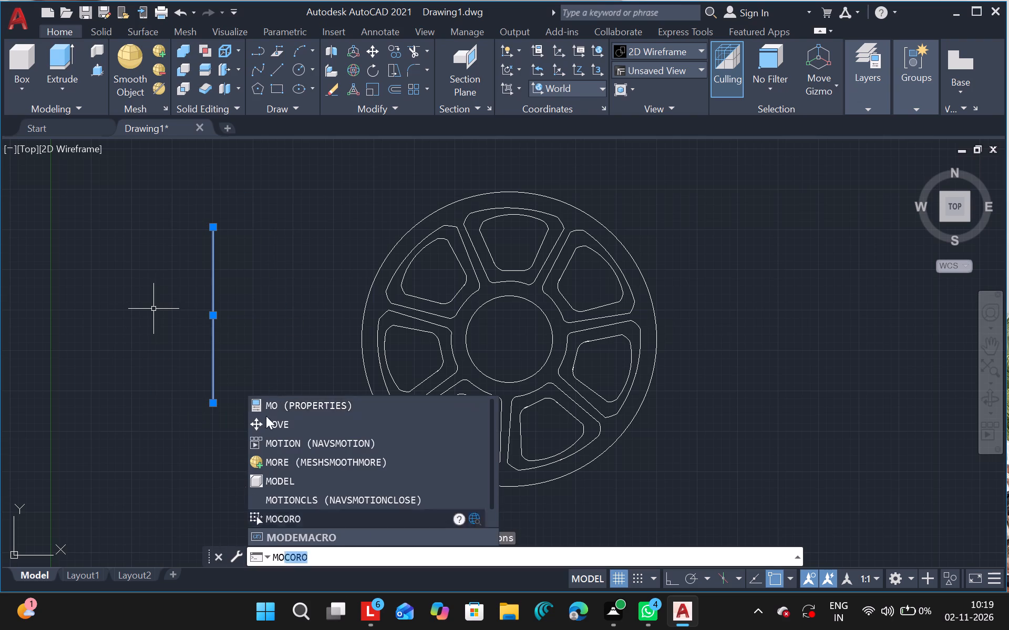
left_click(279, 426)
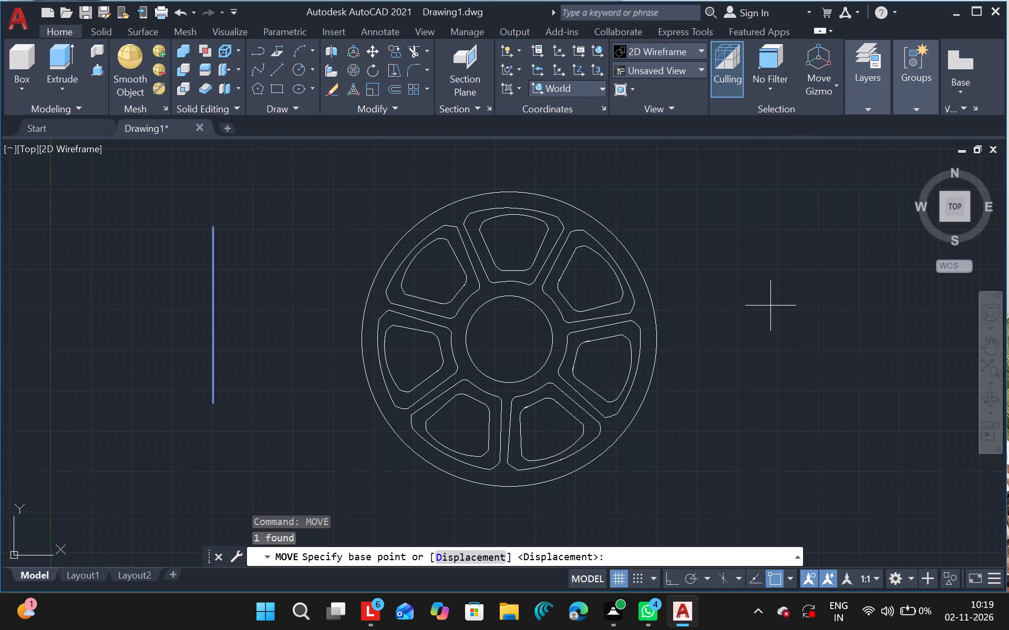
left_click(771, 313)
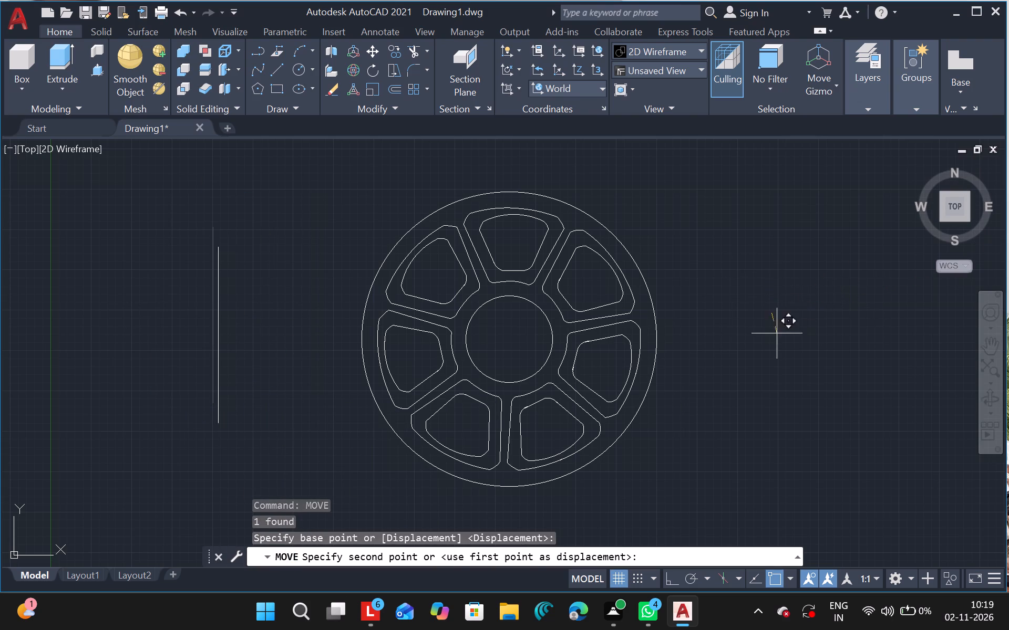
left_click(878, 319)
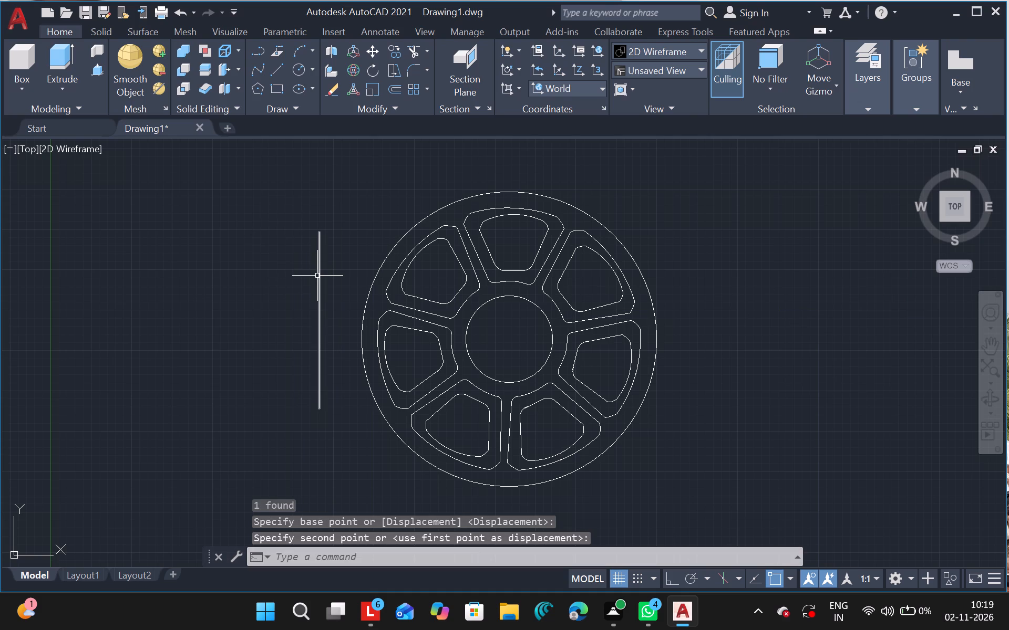
left_click_drag(317, 276, 400, 362)
type("mo")
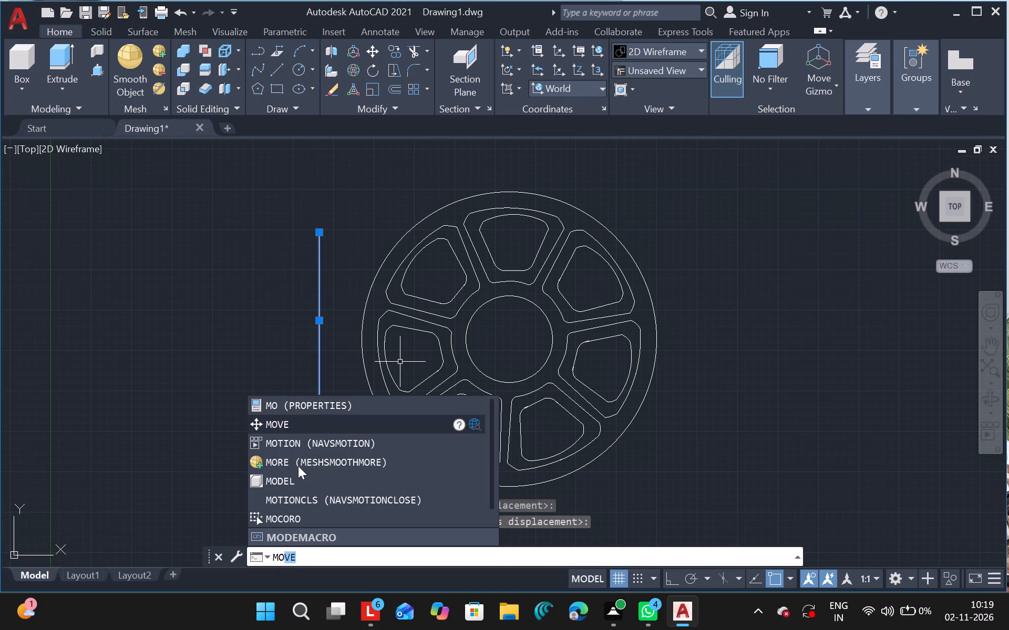
left_click(291, 427)
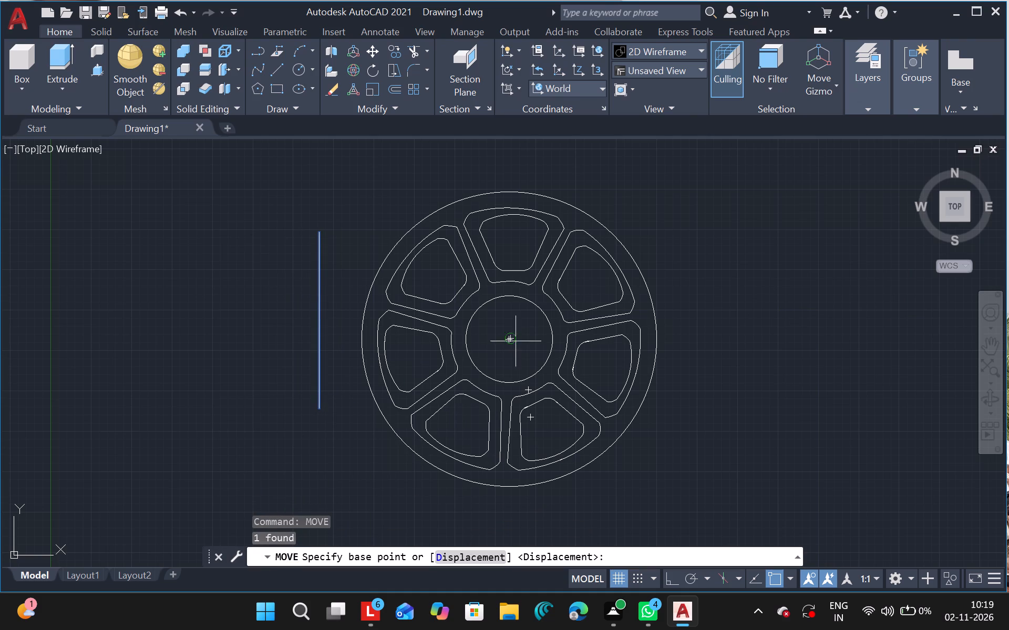
left_click_drag(513, 340, 612, 271)
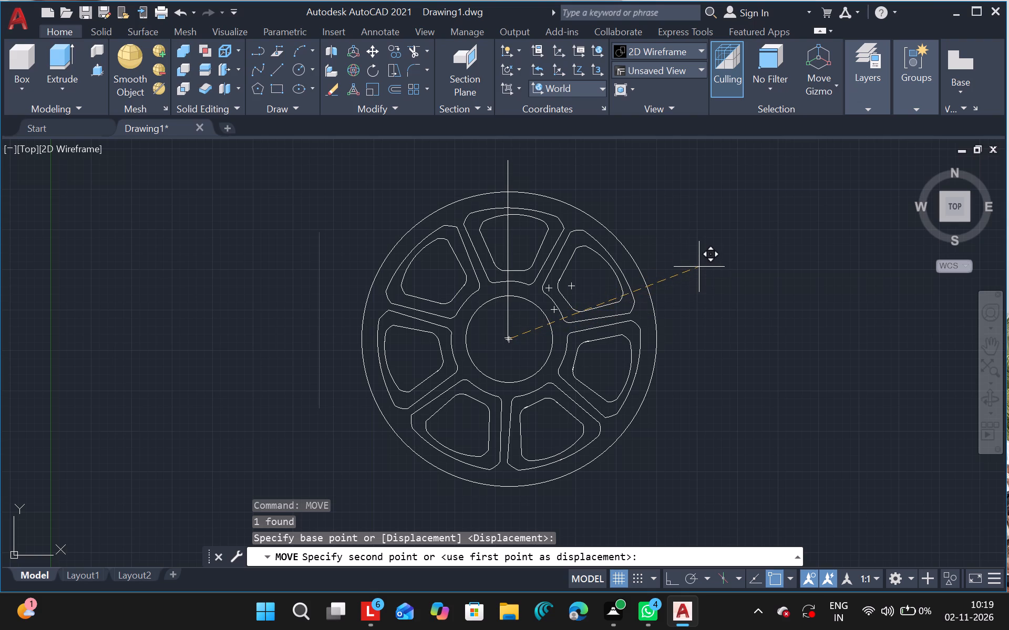
left_click(700, 267)
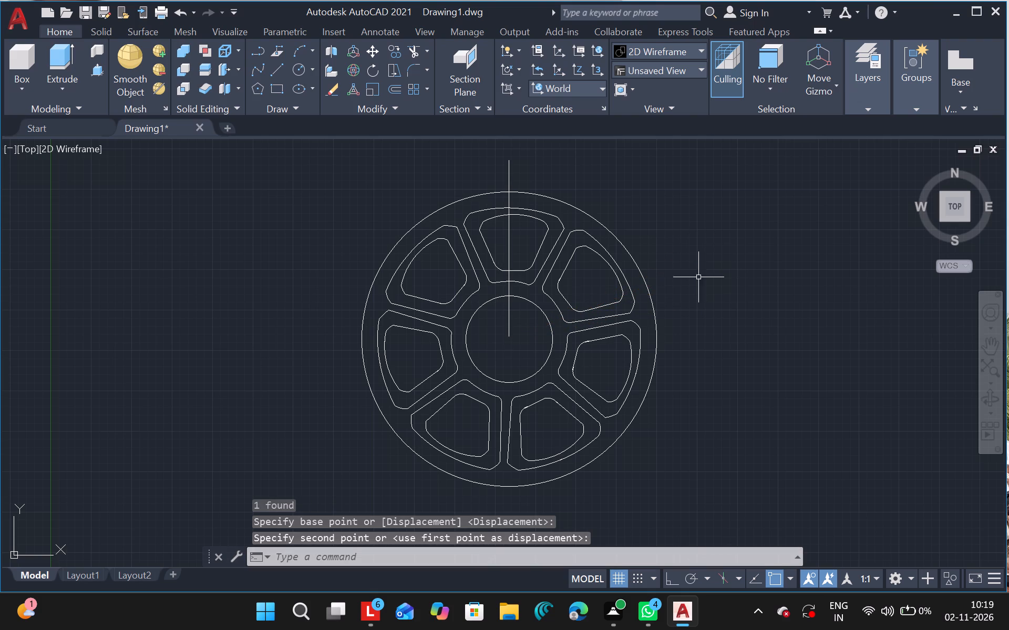
Copy the vertical centre line a short distance to its left, keeping the copy parallel and at the same height.
left_click_drag(507, 315, 758, 496)
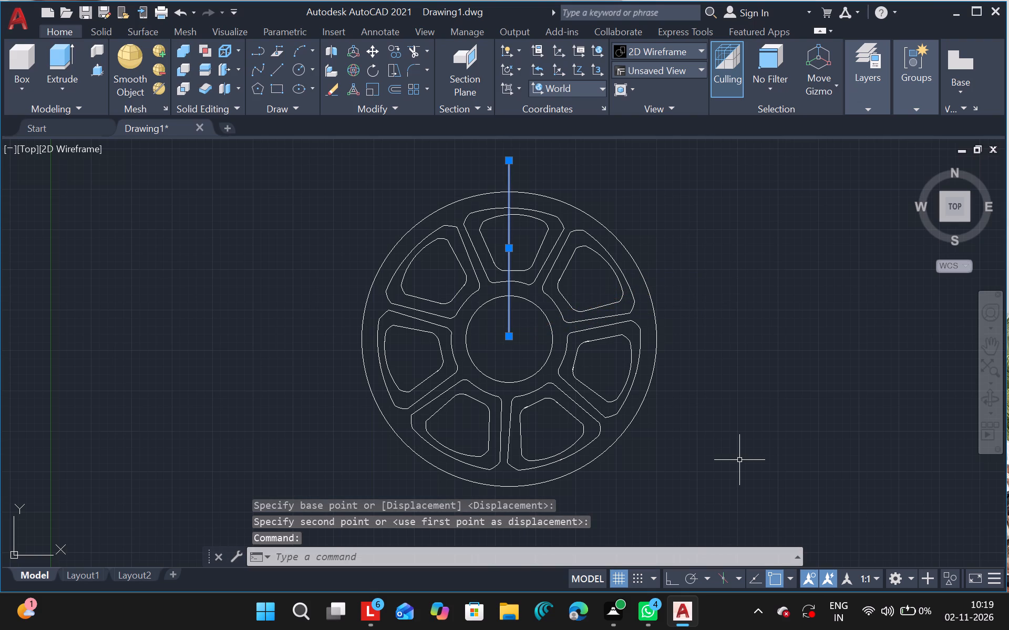
type("co")
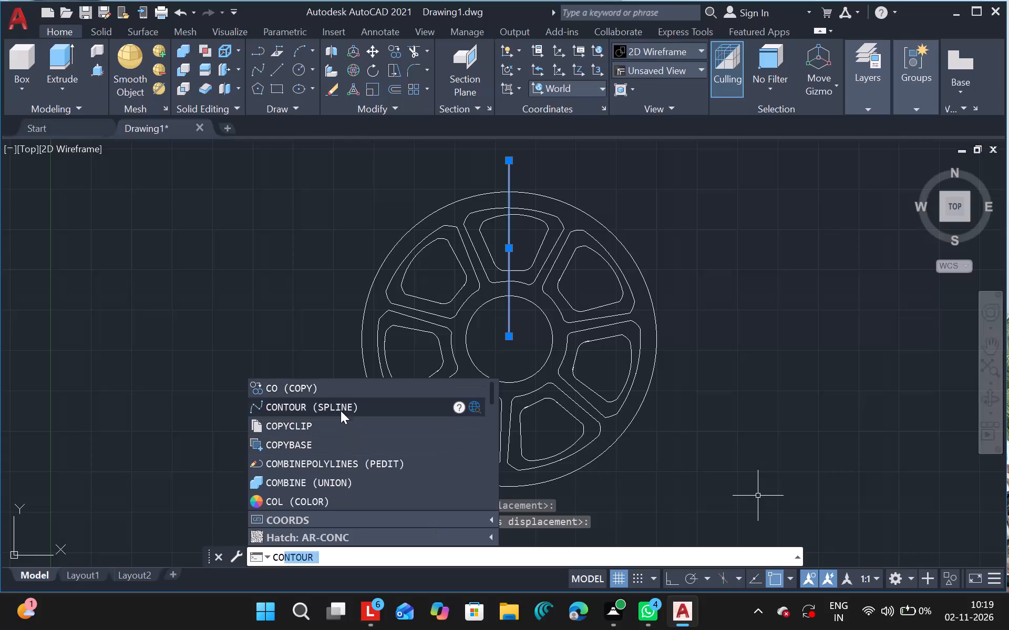
left_click(332, 390)
left_click_drag(769, 350, 775, 346)
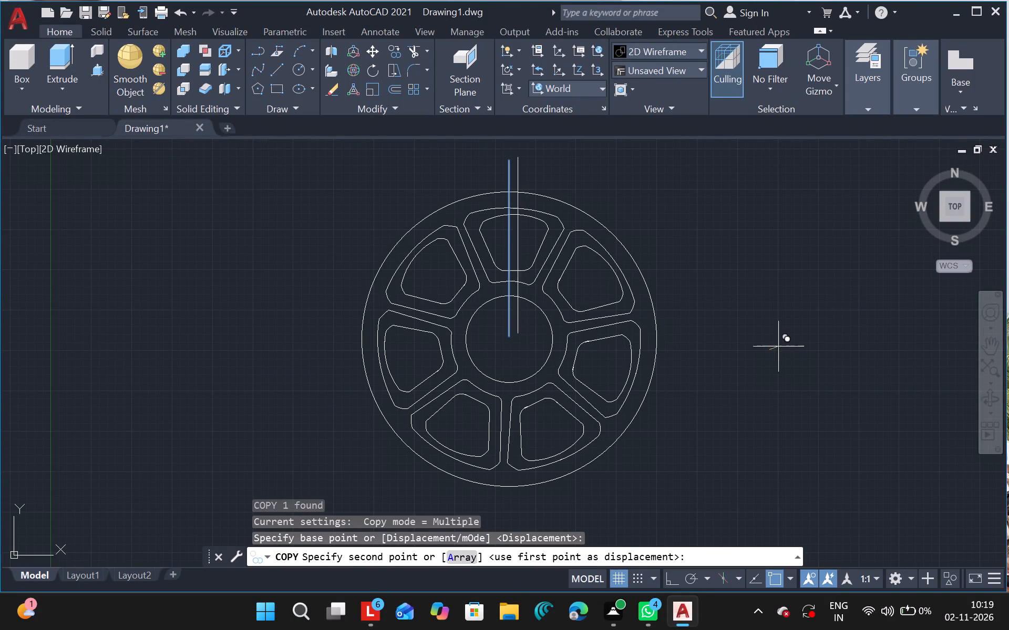
left_click_drag(775, 346, 756, 349)
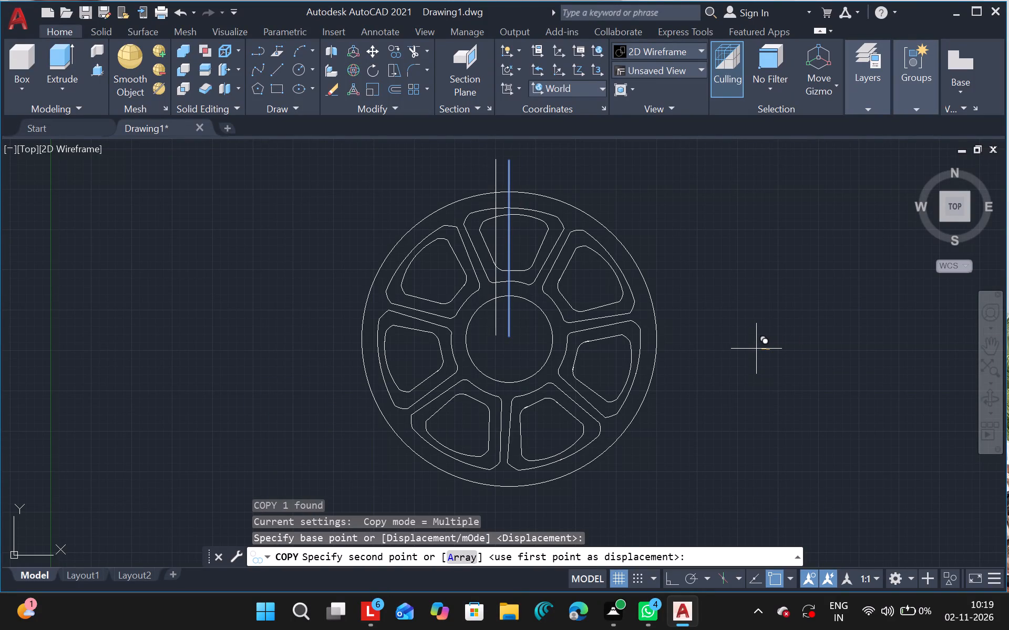
left_click_drag(756, 349, 757, 349)
left_click(757, 349)
key("Escape")
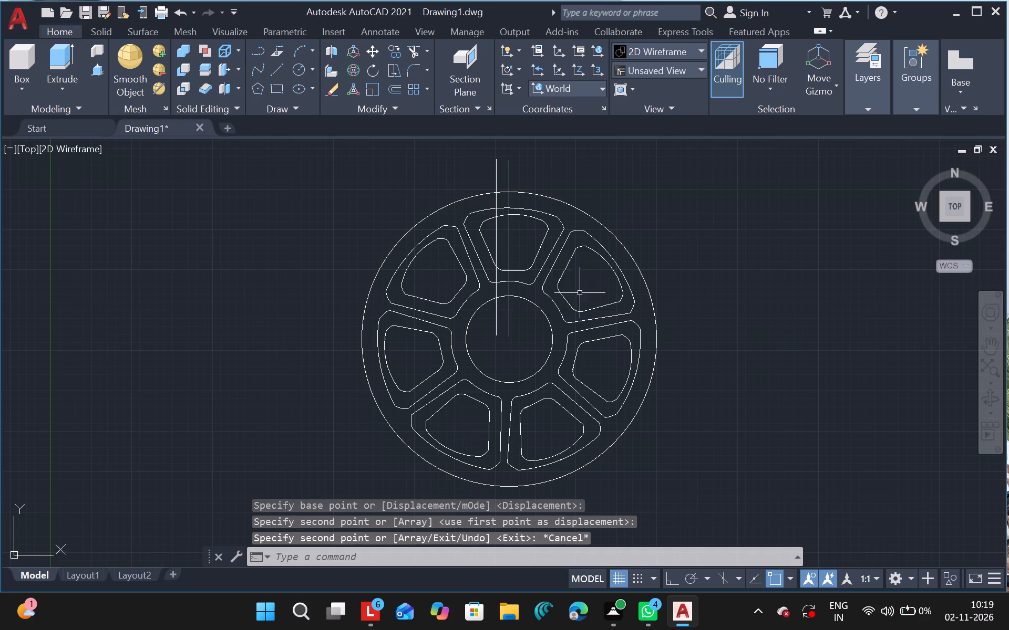
Copy the vertical centre line a short distance to its right, roughly mirroring the spacing of the left copy.
left_click_drag(509, 307, 780, 400)
type("co")
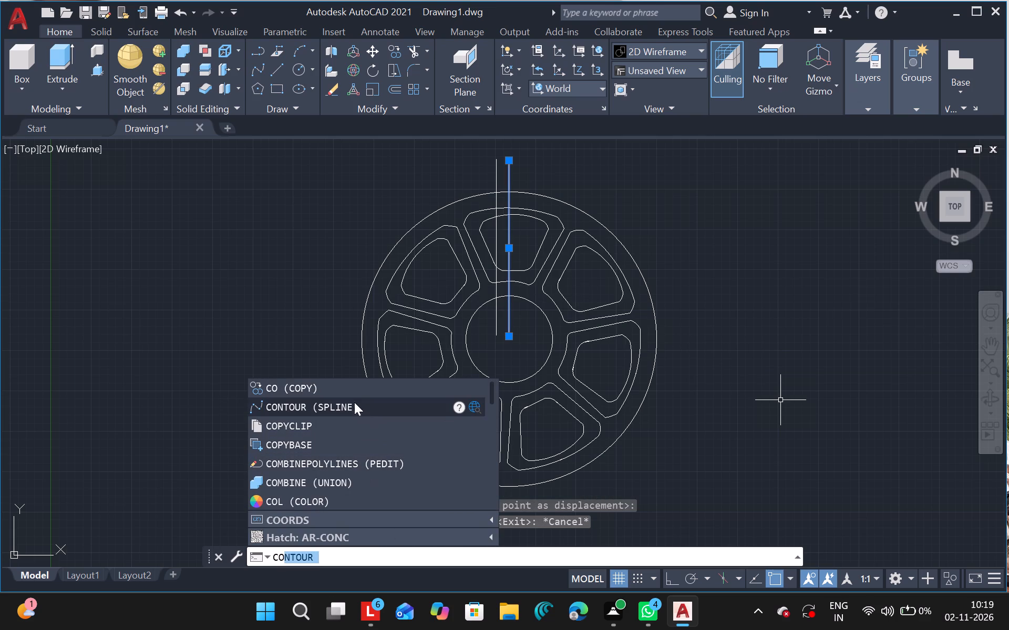
left_click(349, 393)
left_click_drag(751, 327, 763, 324)
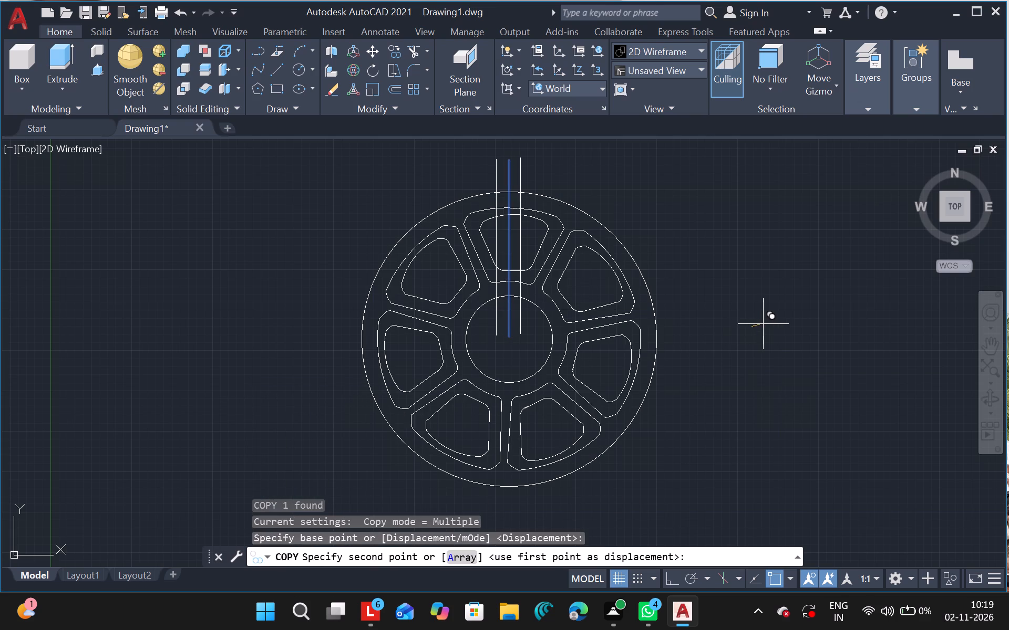
left_click_drag(763, 324, 763, 327)
left_click_drag(763, 327, 765, 326)
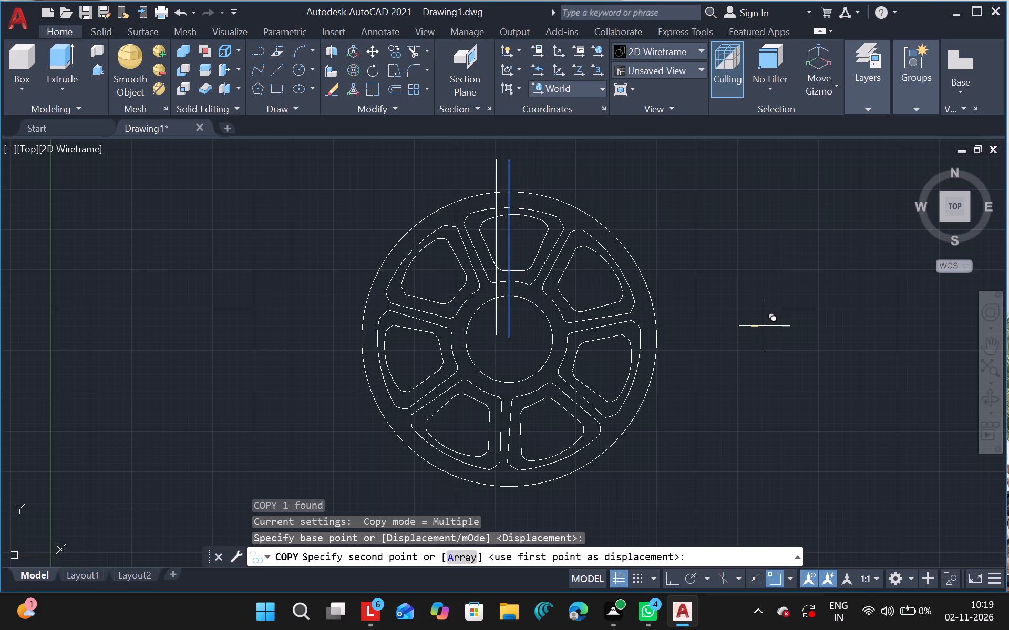
left_click_drag(765, 326, 764, 325)
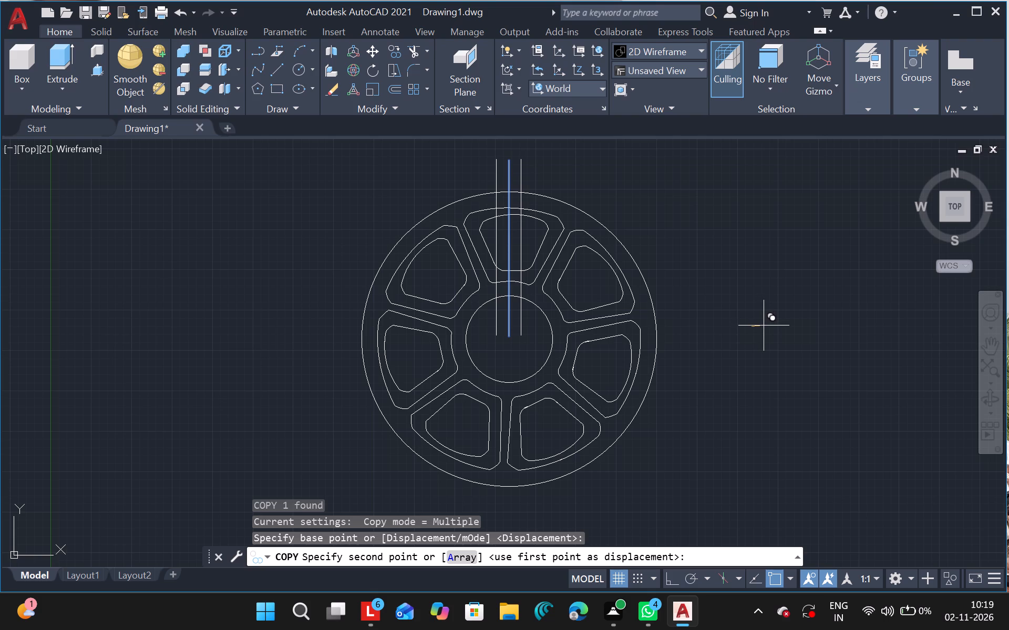
left_click_drag(764, 325, 761, 325)
left_click(761, 325)
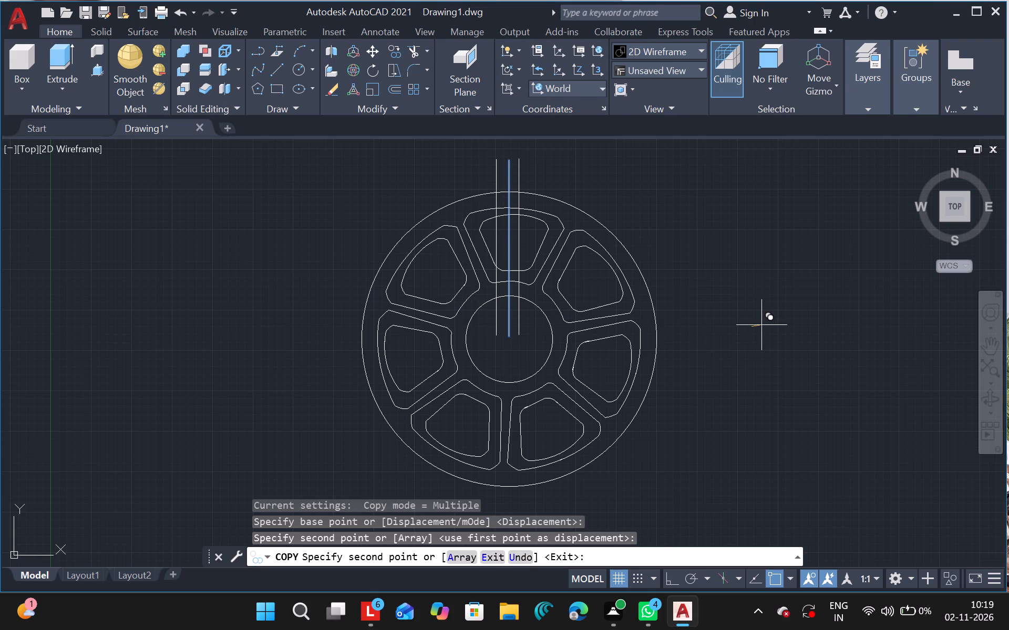
key("Escape")
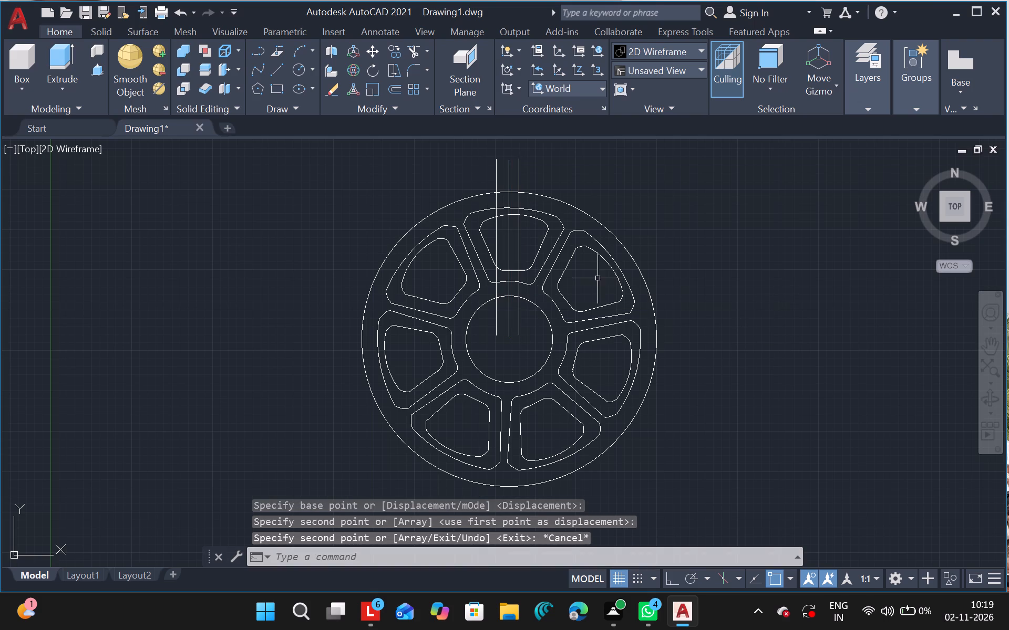
Delete the middle one of the three parallel vertical lines above the wheel's centre.
left_click_drag(509, 291, 520, 302)
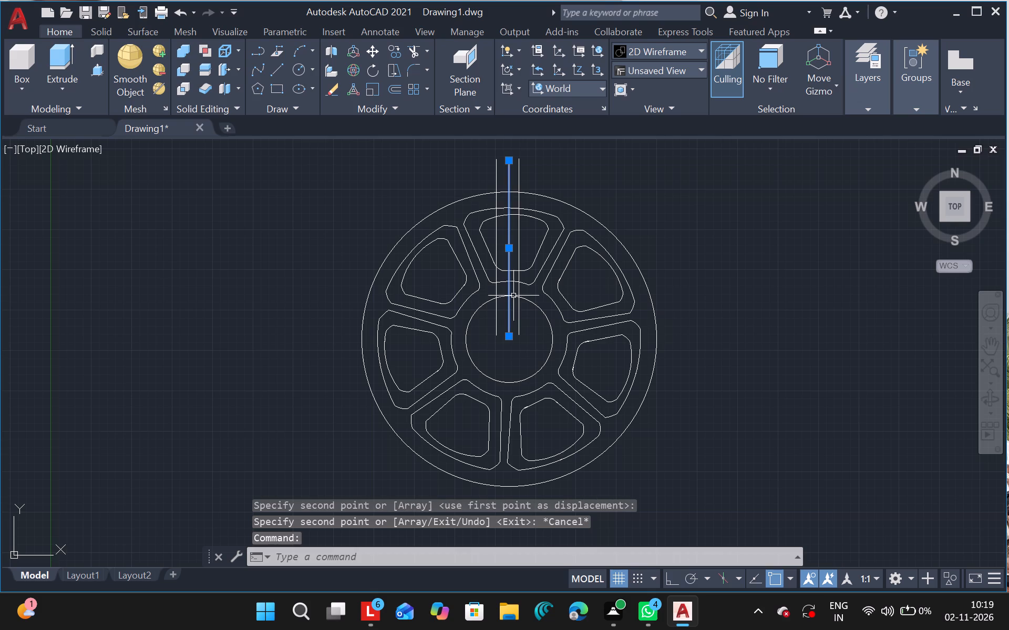
left_click_drag(520, 302, 592, 361)
key("Delete")
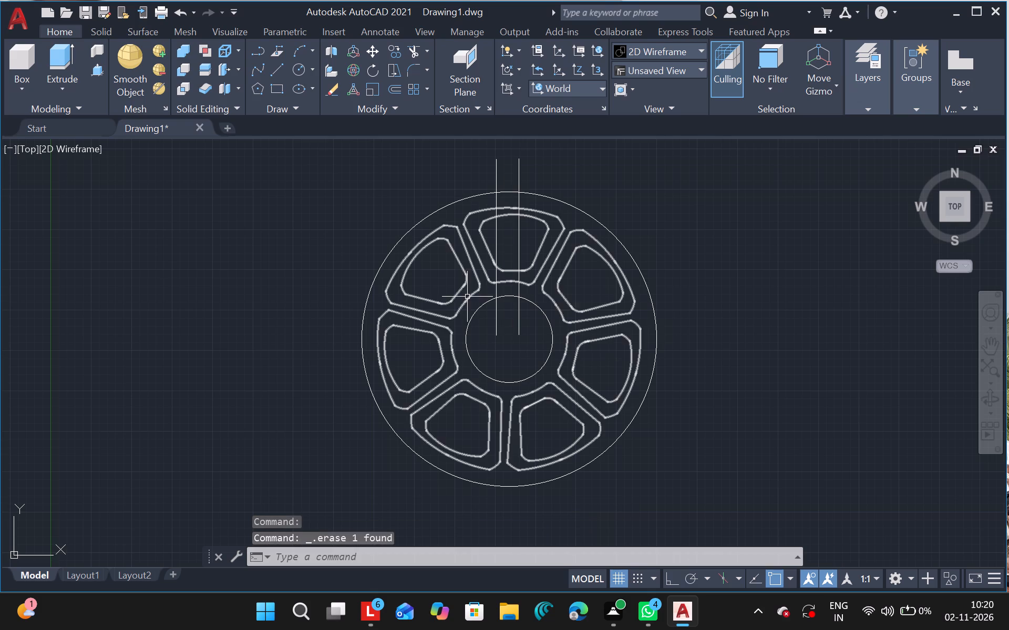
Move the left vertical line slightly toward the right one, so the pair sits about evenly around the wheel's centre axis.
left_click_drag(495, 306, 673, 413)
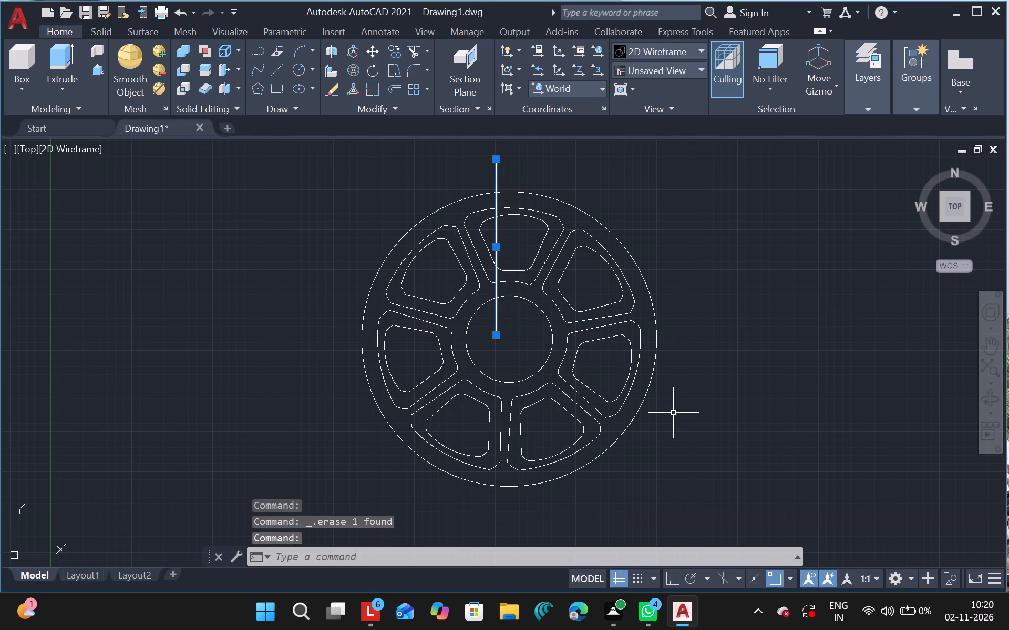
type("mo")
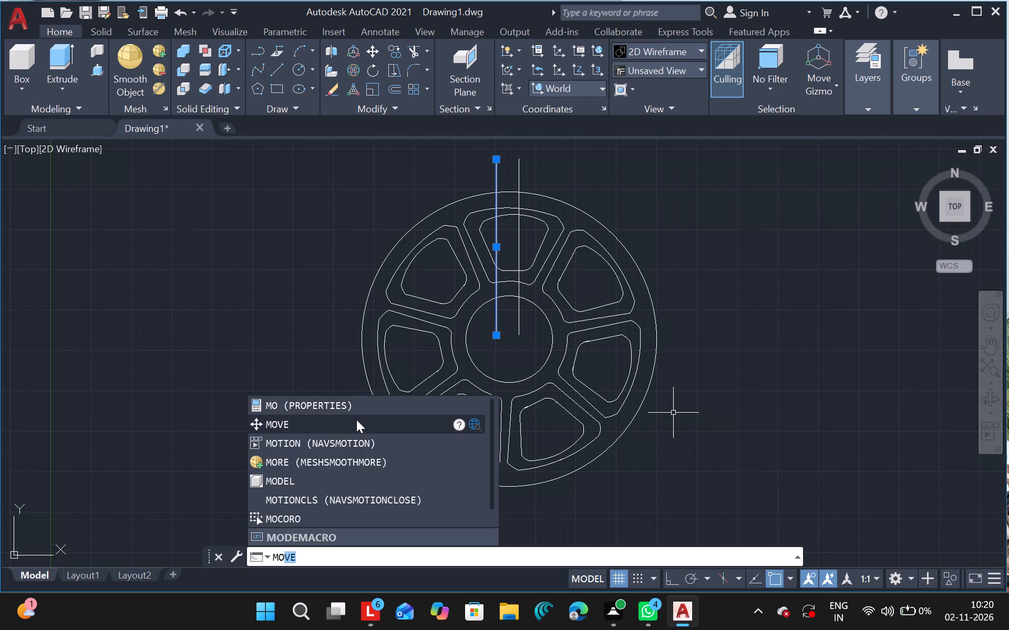
left_click(356, 421)
left_click_drag(829, 344, 838, 342)
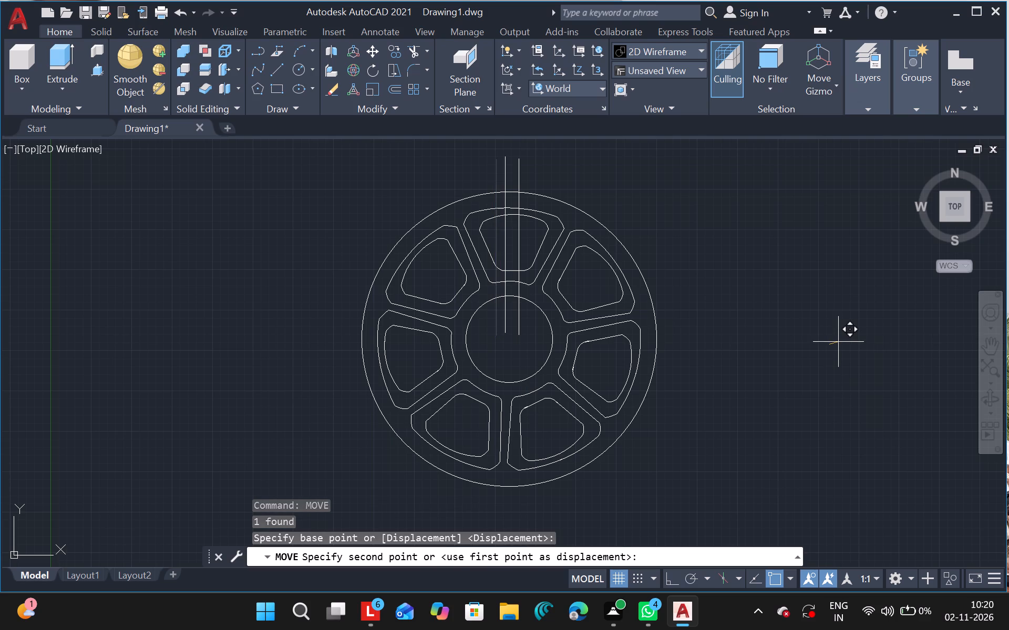
left_click_drag(838, 342, 835, 342)
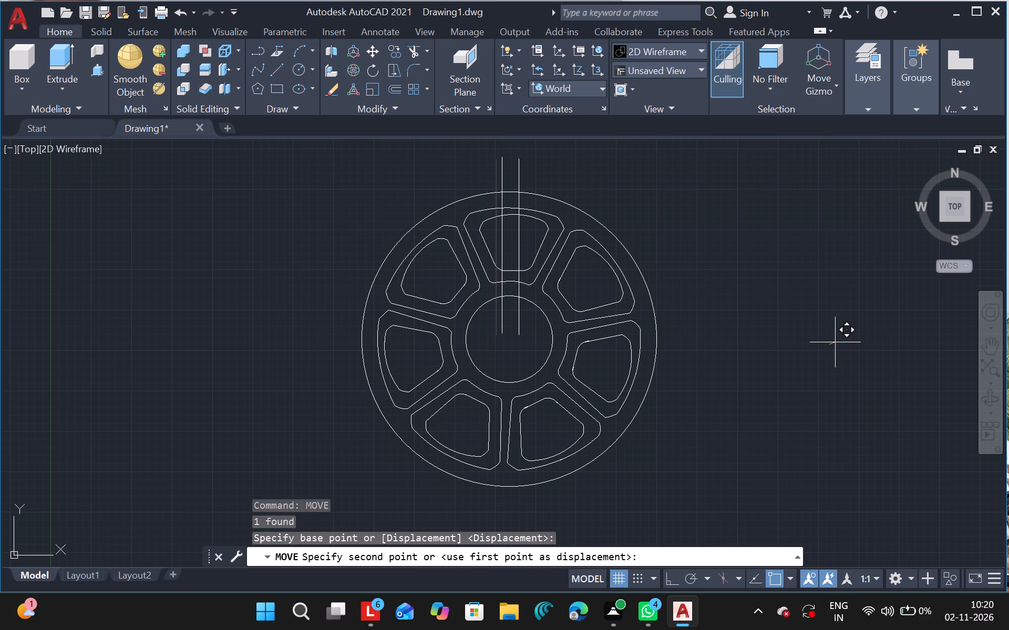
left_click_drag(835, 342, 835, 343)
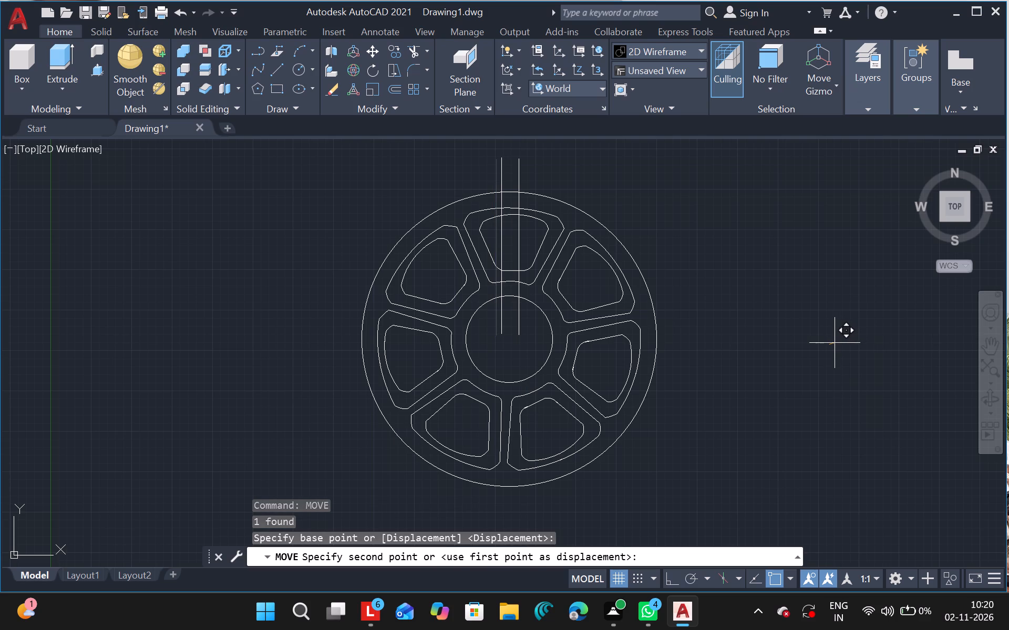
left_click(835, 343)
key("Escape")
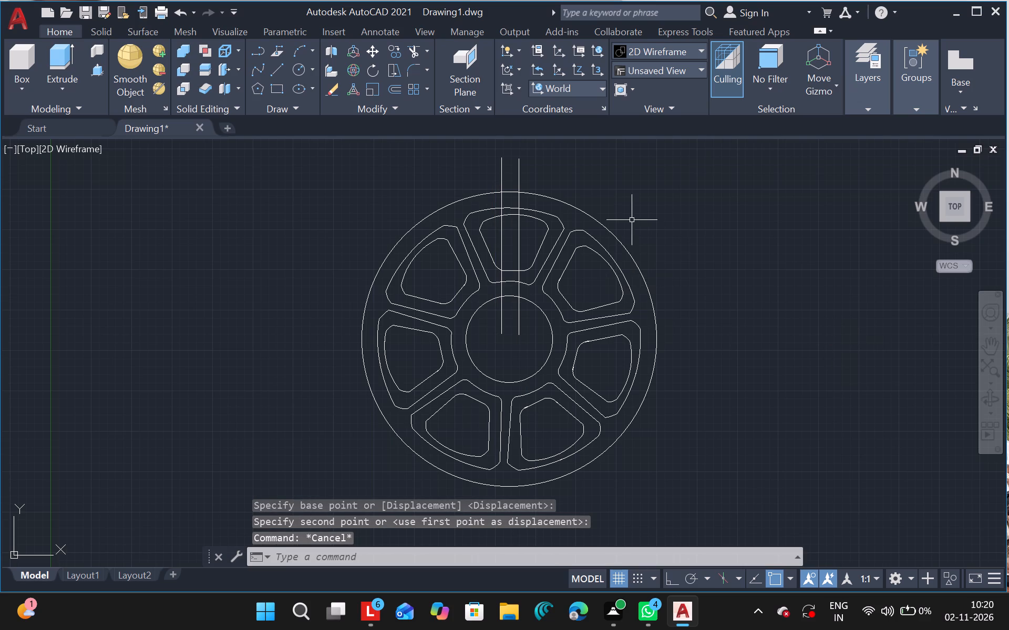
Trim both vertical lines from beyond the outer circle down to the inner arc of the top sector's outer outline.
type("tr")
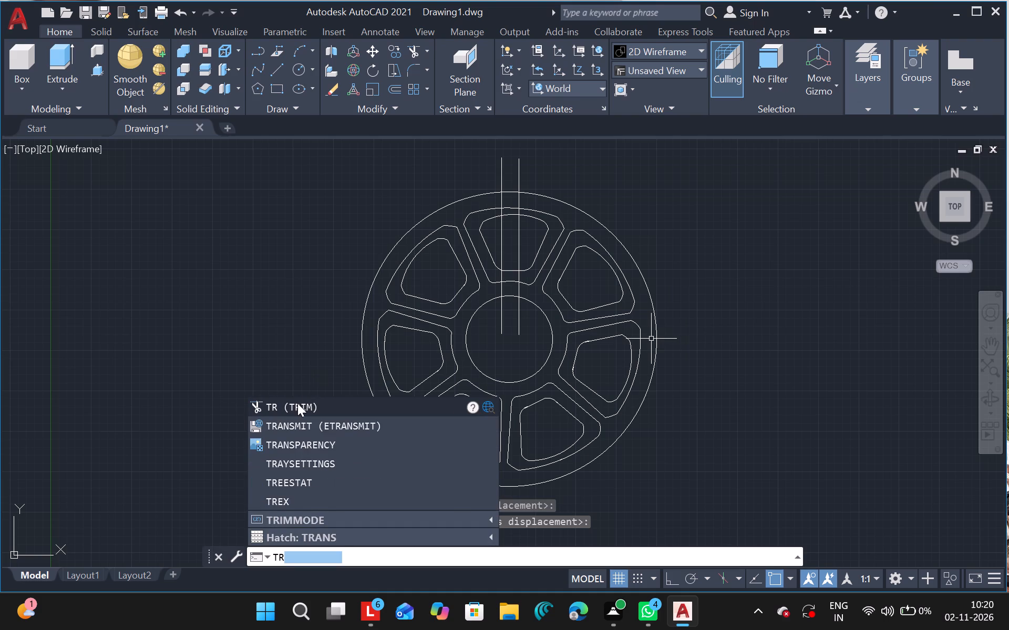
left_click(297, 405)
left_click_drag(472, 149, 547, 168)
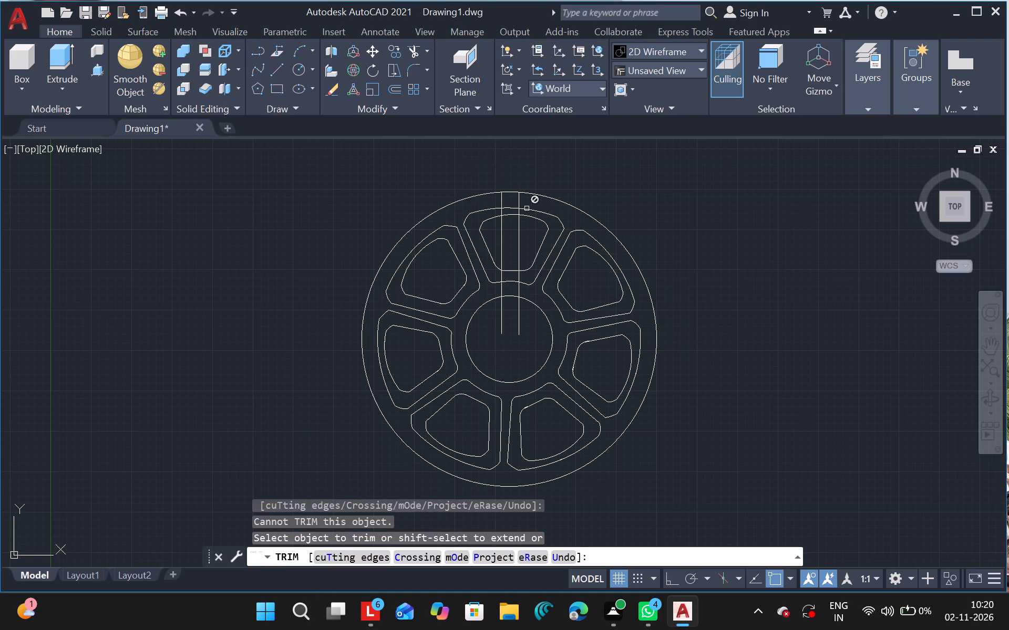
left_click(520, 201)
left_click_drag(500, 200, 533, 199)
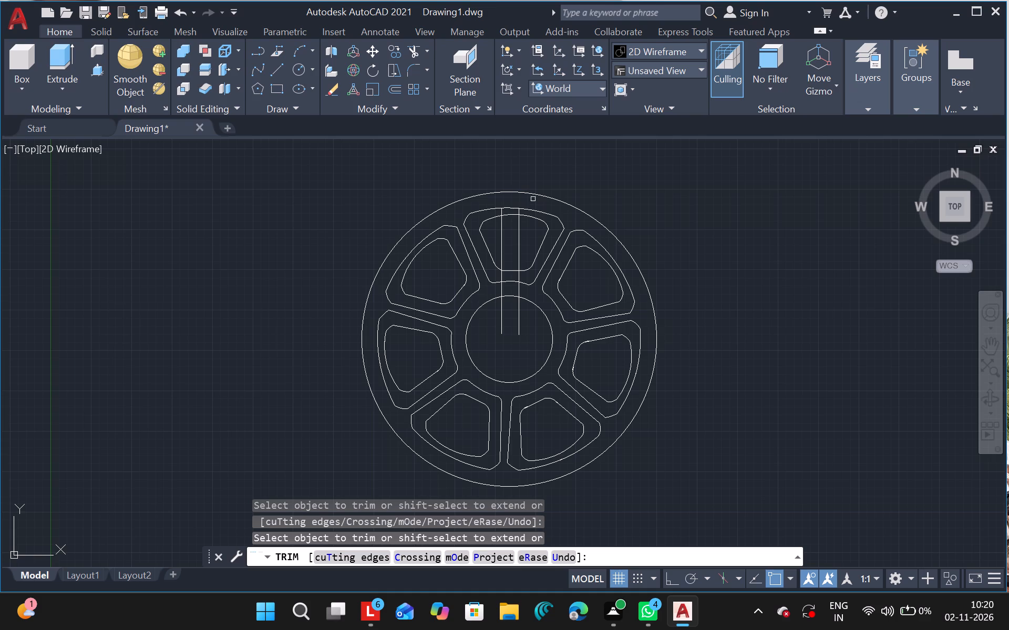
left_click_drag(533, 199, 518, 213)
left_click(518, 213)
left_click_drag(502, 212, 490, 235)
left_click_drag(490, 235, 502, 236)
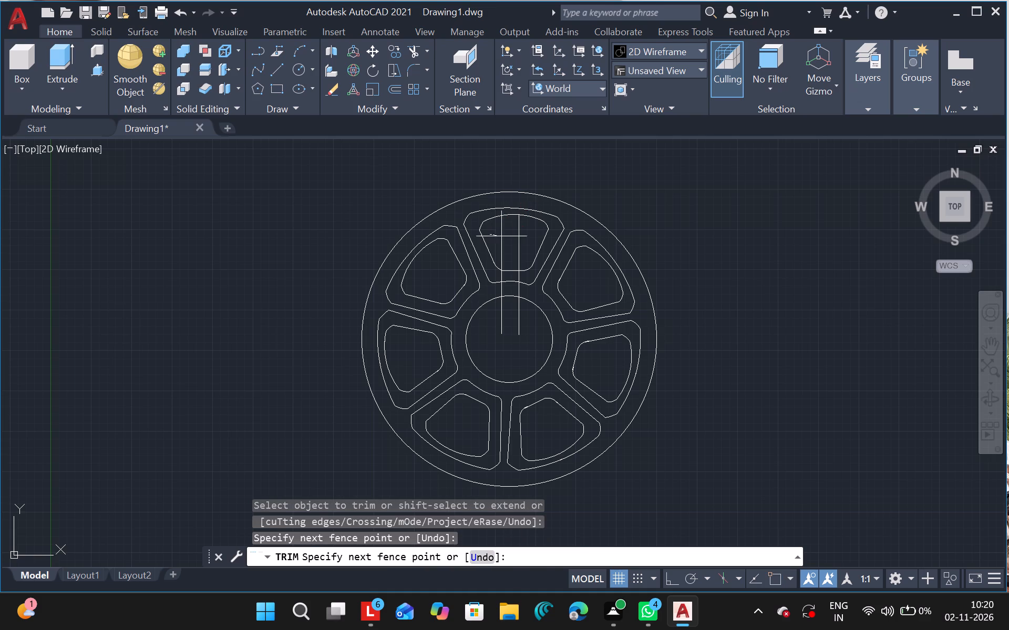
left_click_drag(502, 236, 526, 235)
left_click_drag(503, 275, 523, 276)
left_click_drag(523, 276, 512, 277)
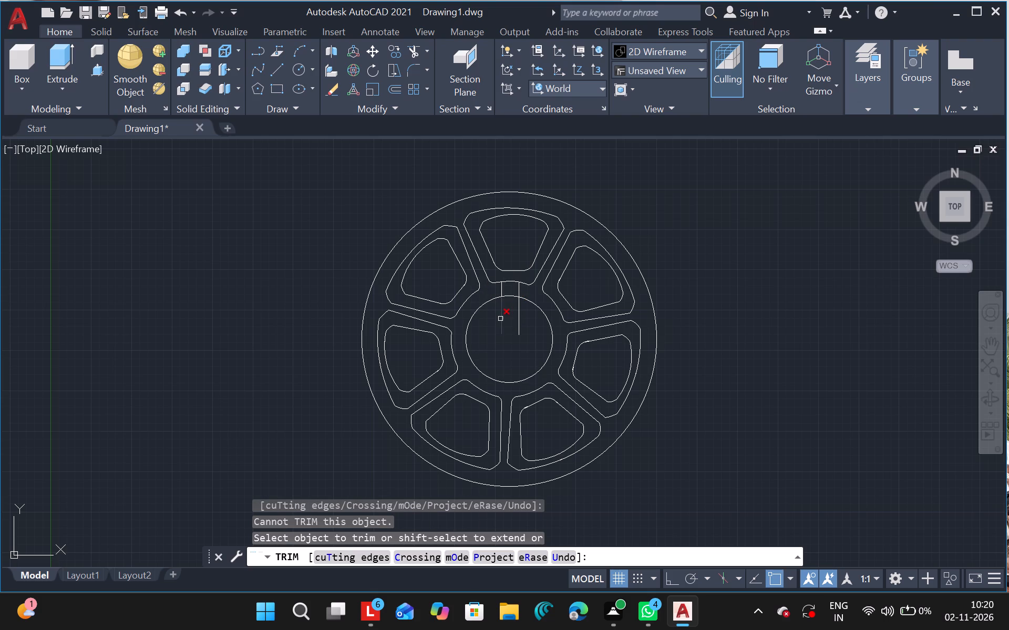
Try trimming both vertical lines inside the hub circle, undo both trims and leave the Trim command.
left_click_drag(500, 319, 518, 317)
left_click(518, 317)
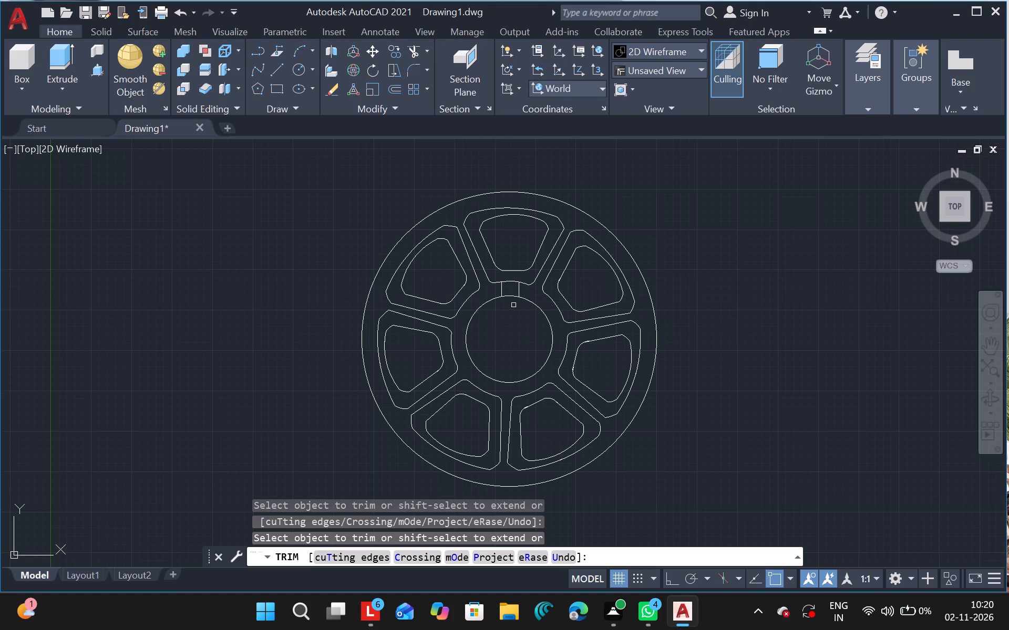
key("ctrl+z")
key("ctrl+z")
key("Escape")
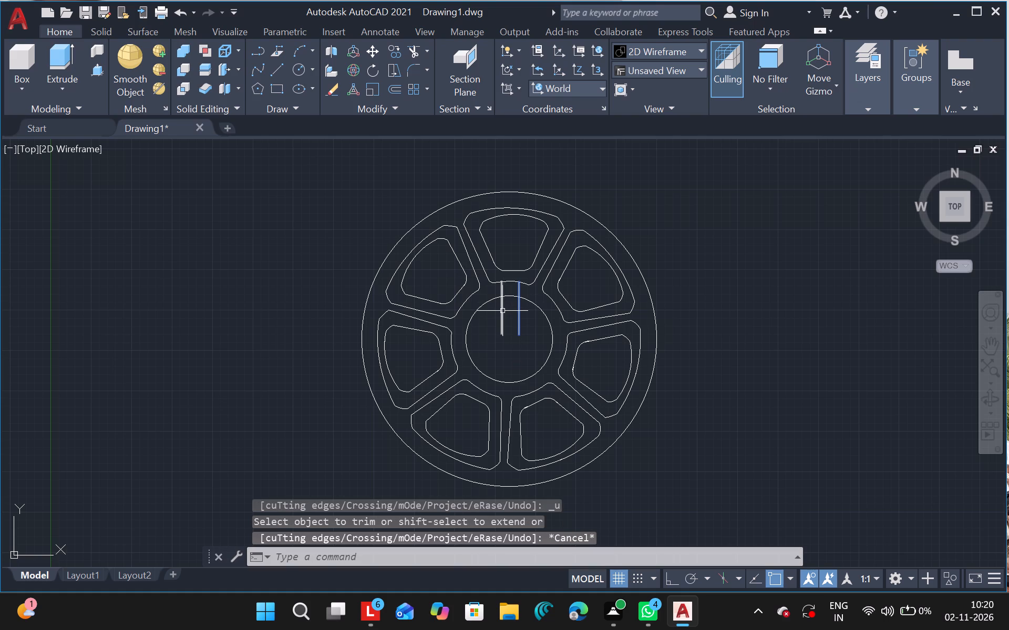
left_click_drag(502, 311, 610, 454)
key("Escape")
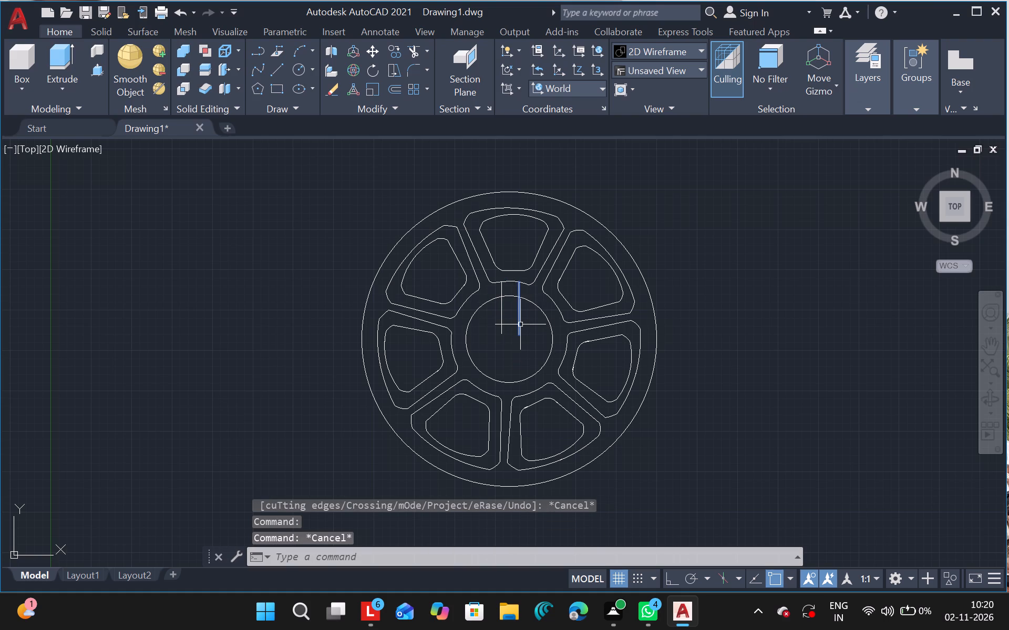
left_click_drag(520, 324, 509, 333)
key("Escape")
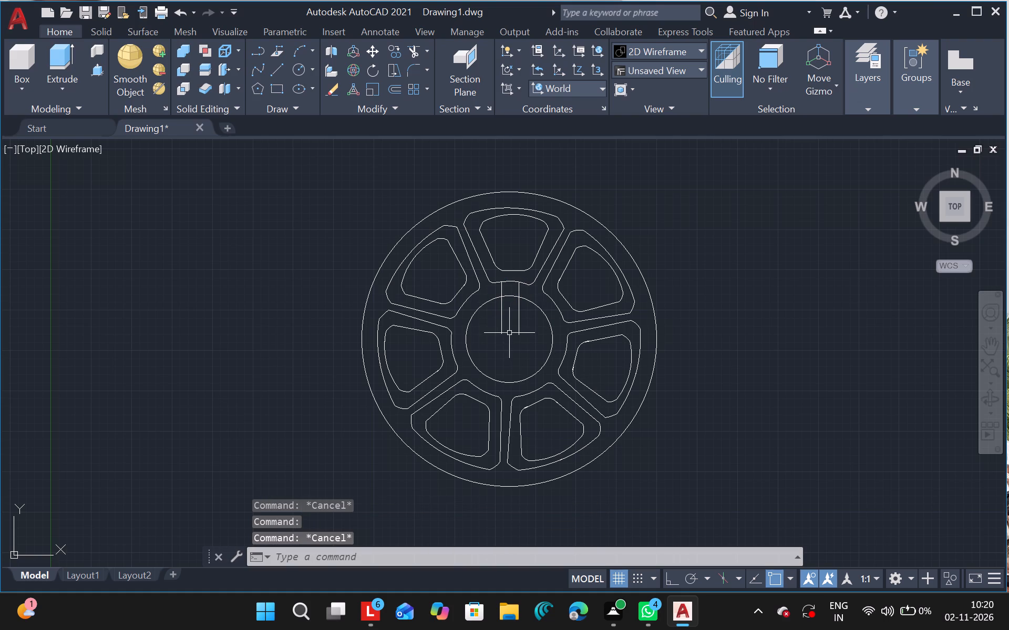
Move the two short vertical lines together slightly downward, so their upper ends sit between the hub circle and the top sector outline.
left_click_drag(509, 333, 501, 326)
left_click_drag(501, 326, 523, 320)
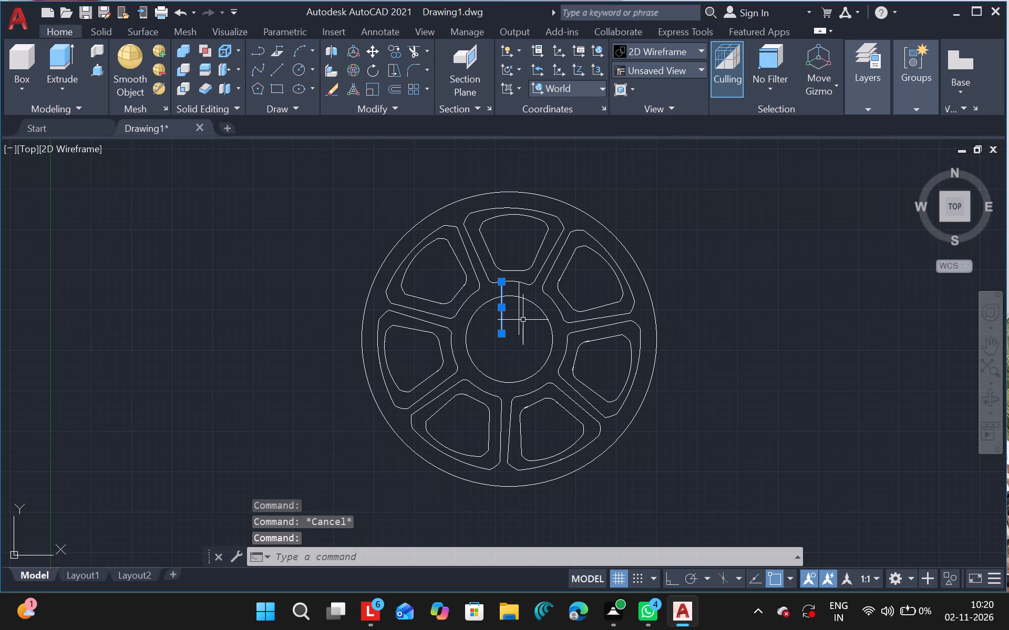
left_click_drag(523, 320, 521, 316)
left_click(521, 316)
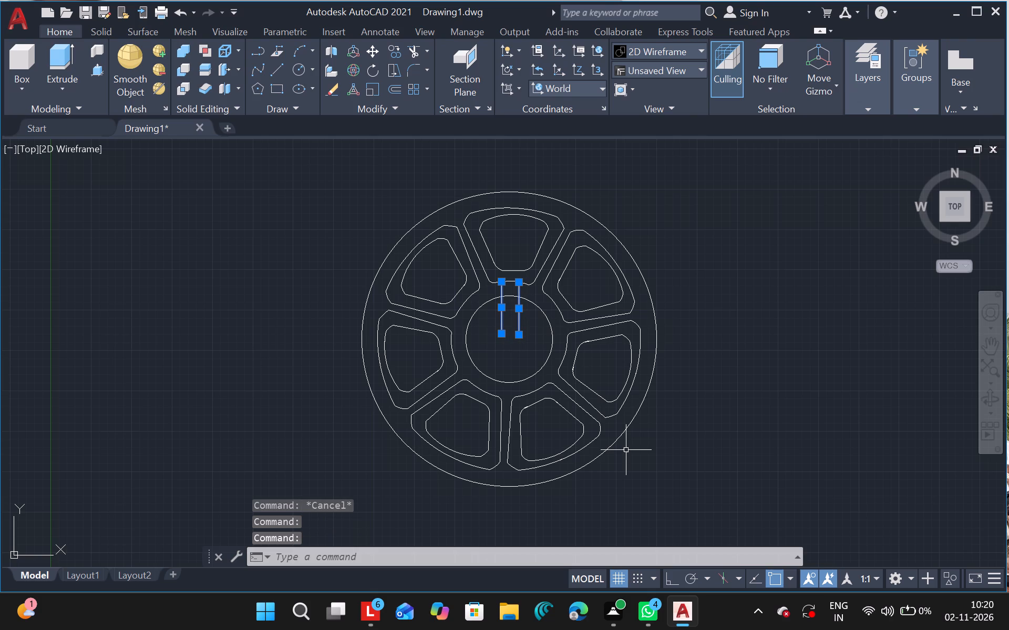
type("mo")
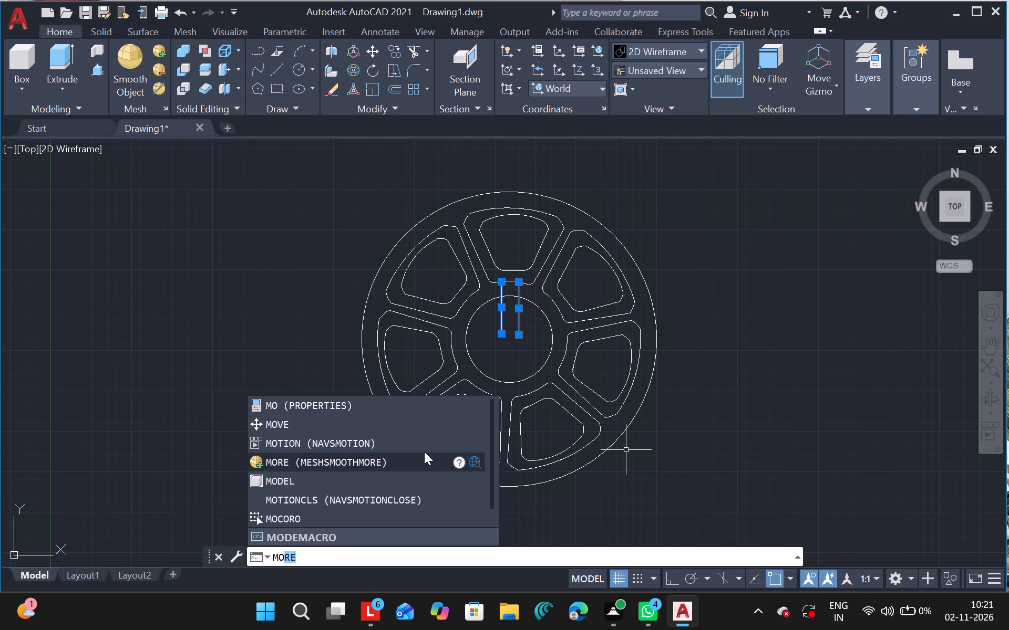
left_click(377, 428)
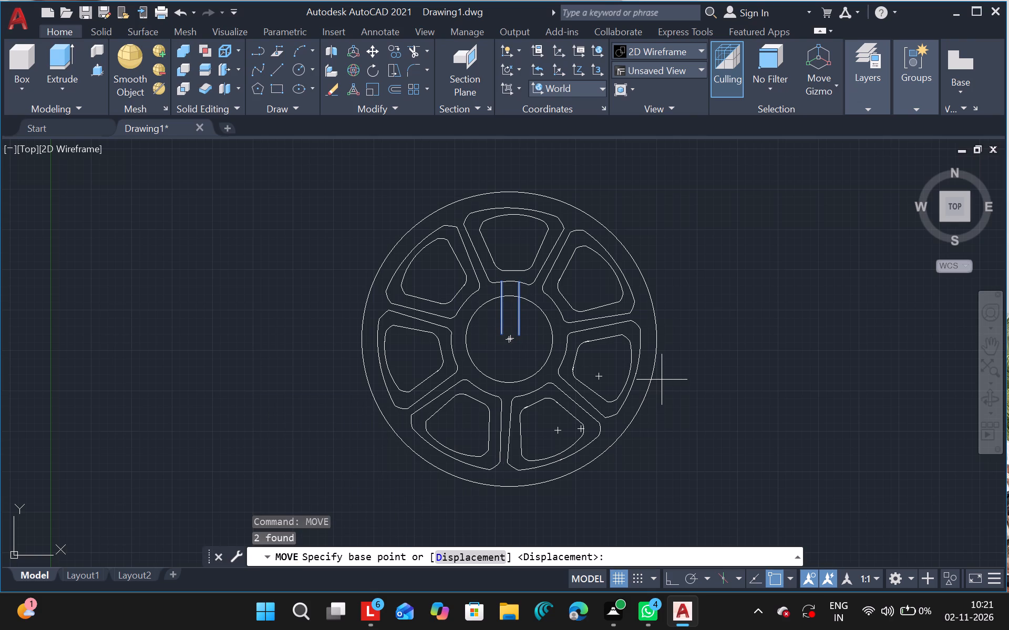
left_click(709, 377)
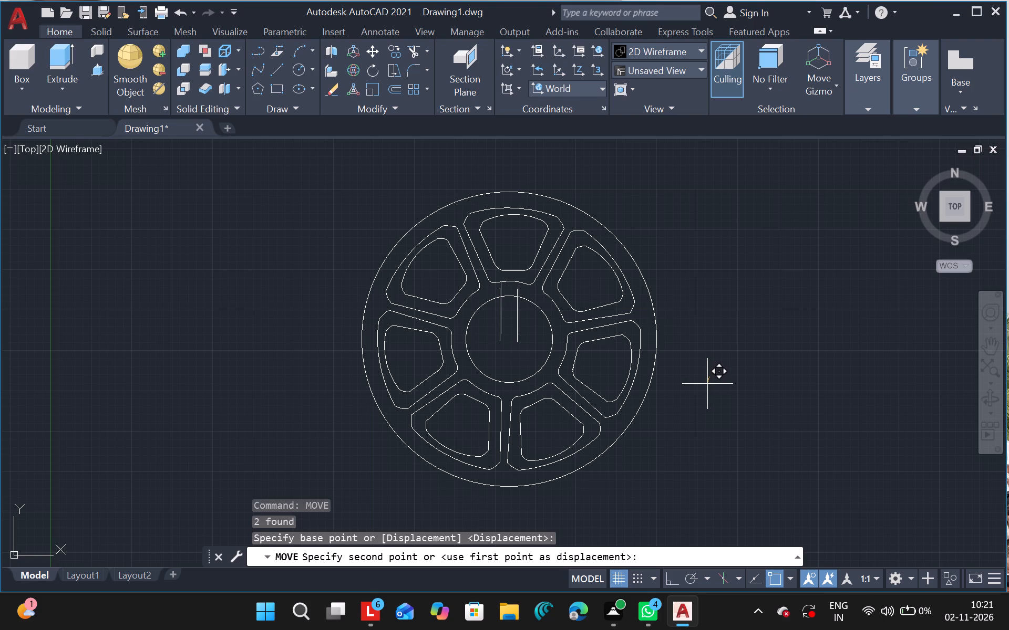
left_click(707, 384)
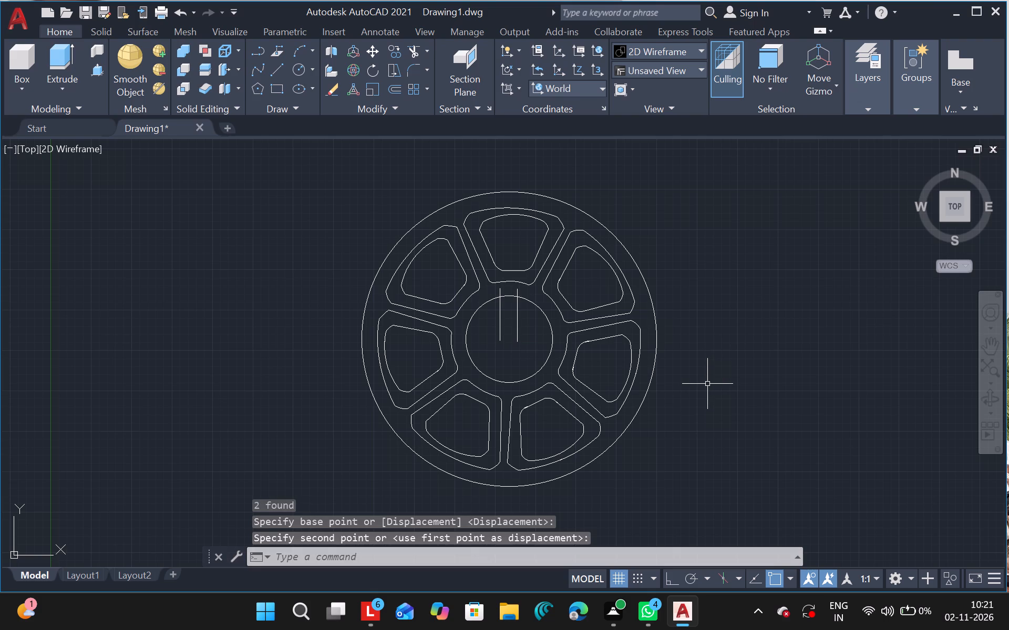
key("Escape")
Trim away the hub circle's arc between the two vertical lines and both line portions inside the hub, leaving an open keyway notch.
type("tr")
left_click(307, 402)
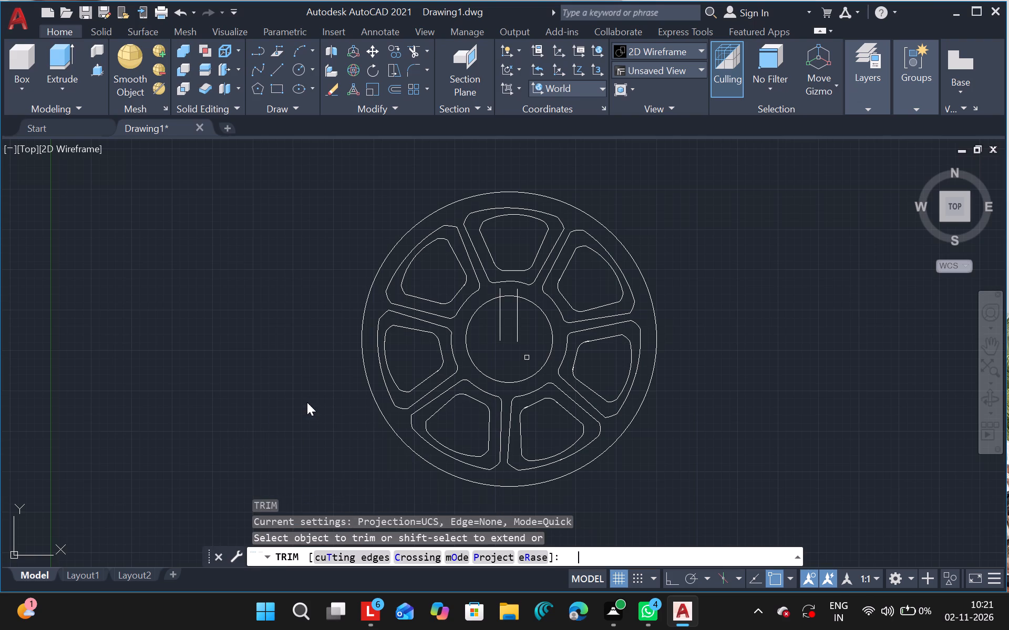
left_click(510, 298)
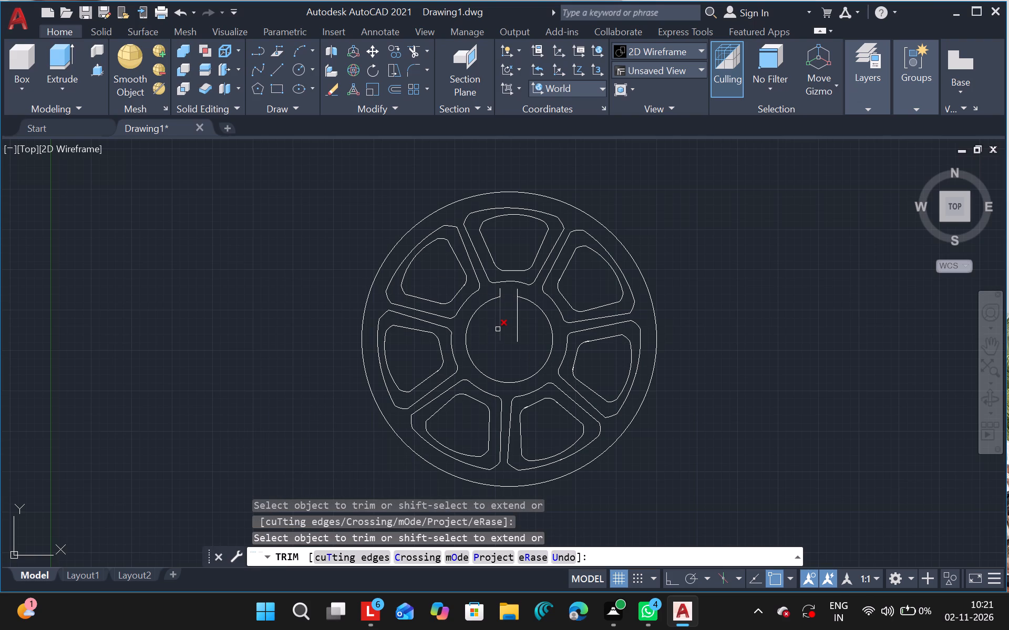
left_click_drag(498, 329, 517, 325)
left_click(517, 325)
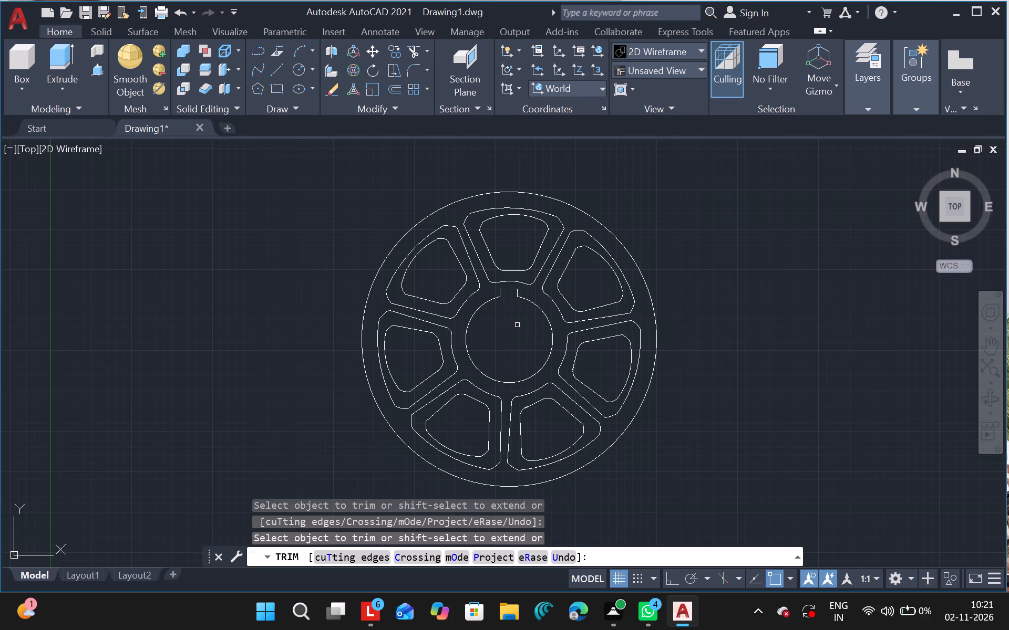
key("Escape")
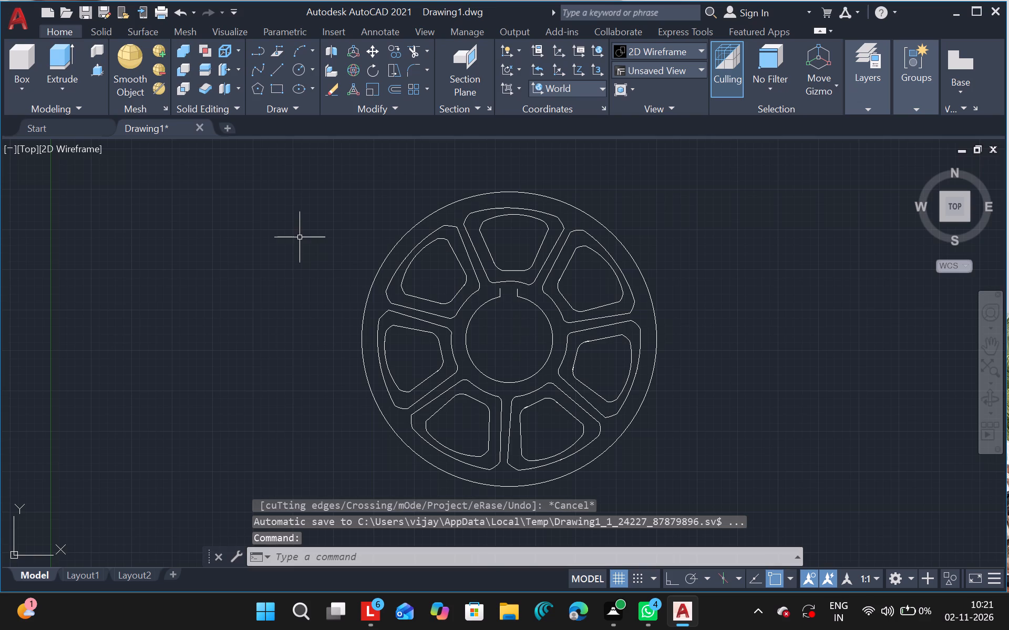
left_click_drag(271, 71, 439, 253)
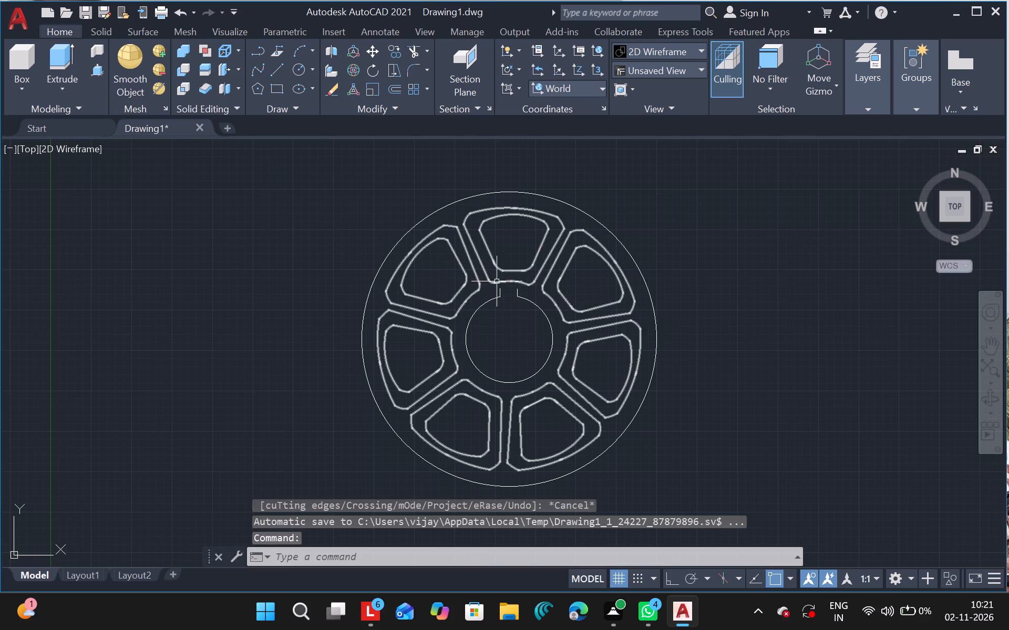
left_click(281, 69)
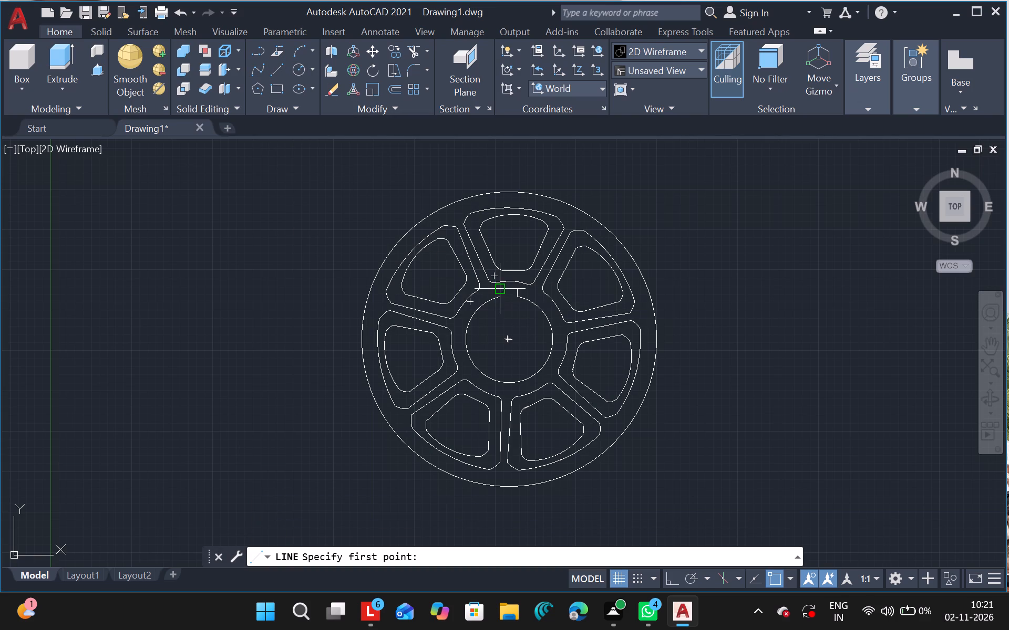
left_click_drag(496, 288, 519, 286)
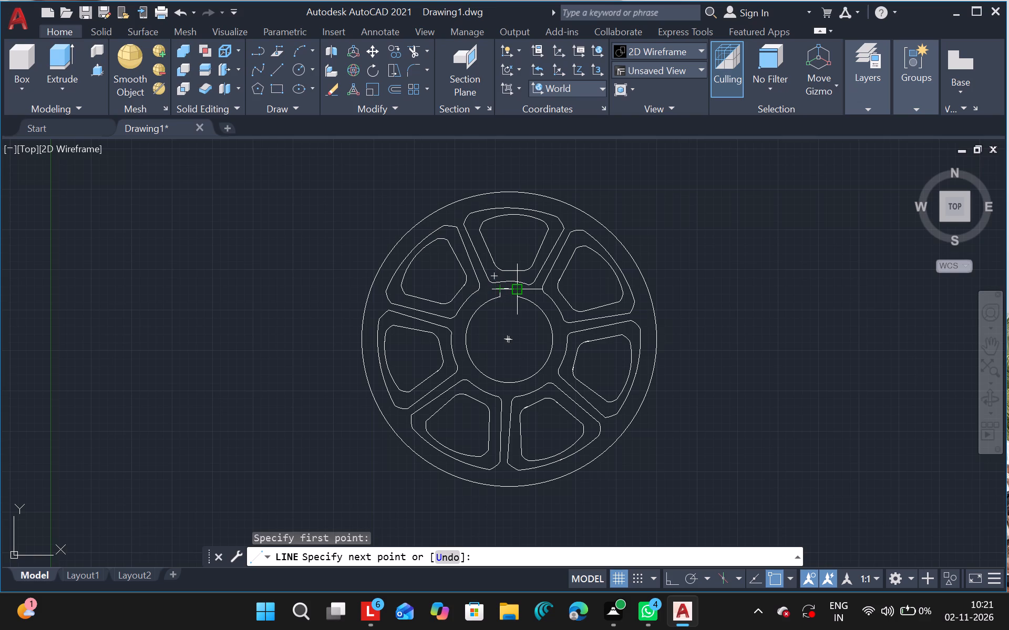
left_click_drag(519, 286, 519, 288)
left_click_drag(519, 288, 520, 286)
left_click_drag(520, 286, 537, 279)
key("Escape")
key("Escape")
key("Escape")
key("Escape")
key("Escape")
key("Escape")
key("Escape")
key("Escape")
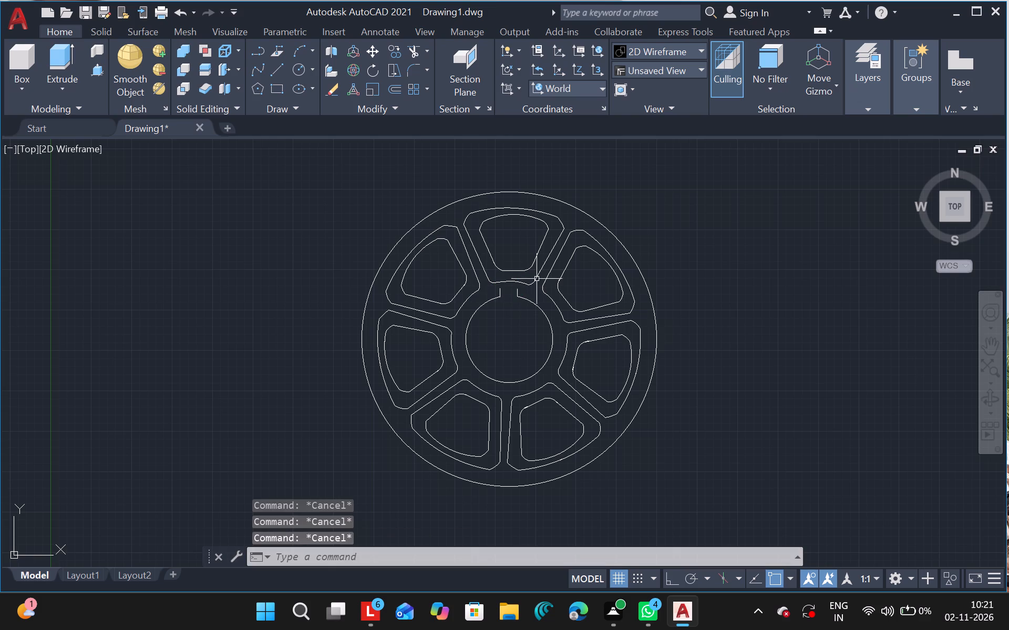
Draw a horizontal line from the top of the notch's left side to slightly beyond its right side, closing the keyway top.
left_click_drag(537, 279, 512, 287)
scroll(512, 287, "up", 2, "ctrl")
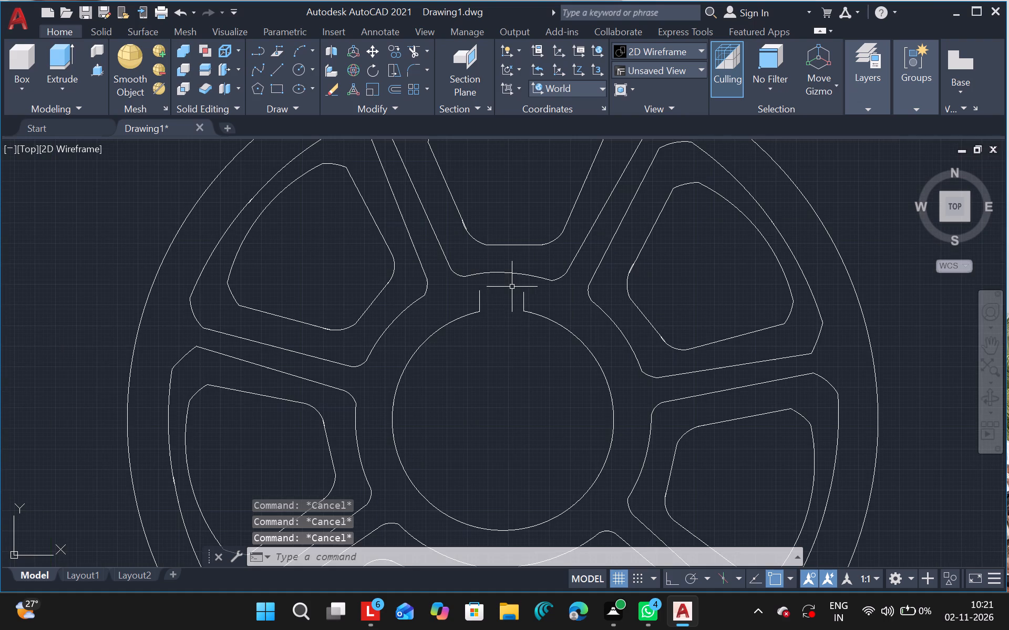
left_click(279, 70)
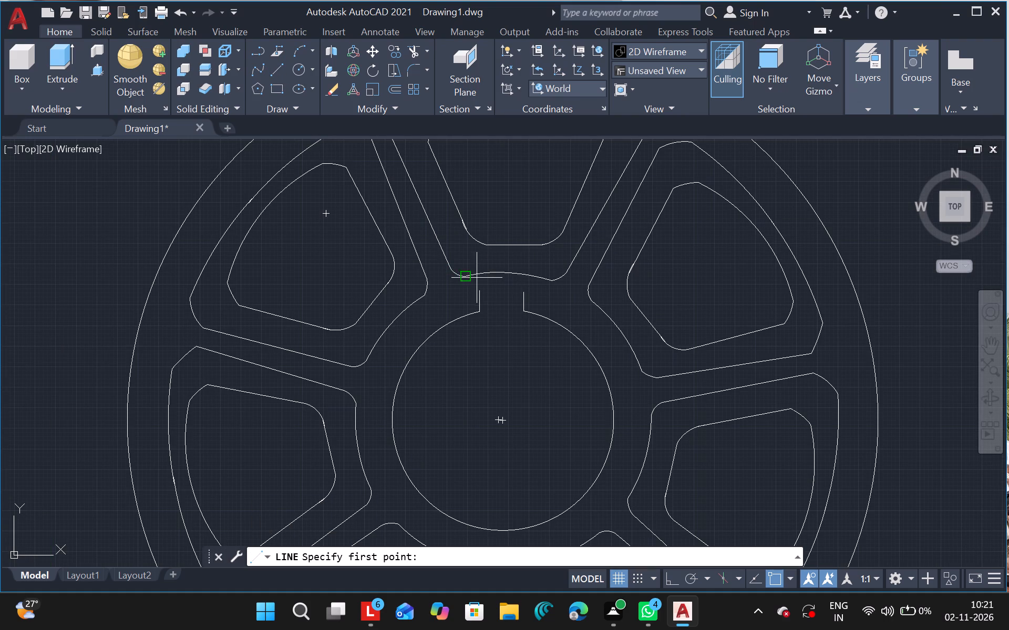
left_click_drag(478, 288, 521, 292)
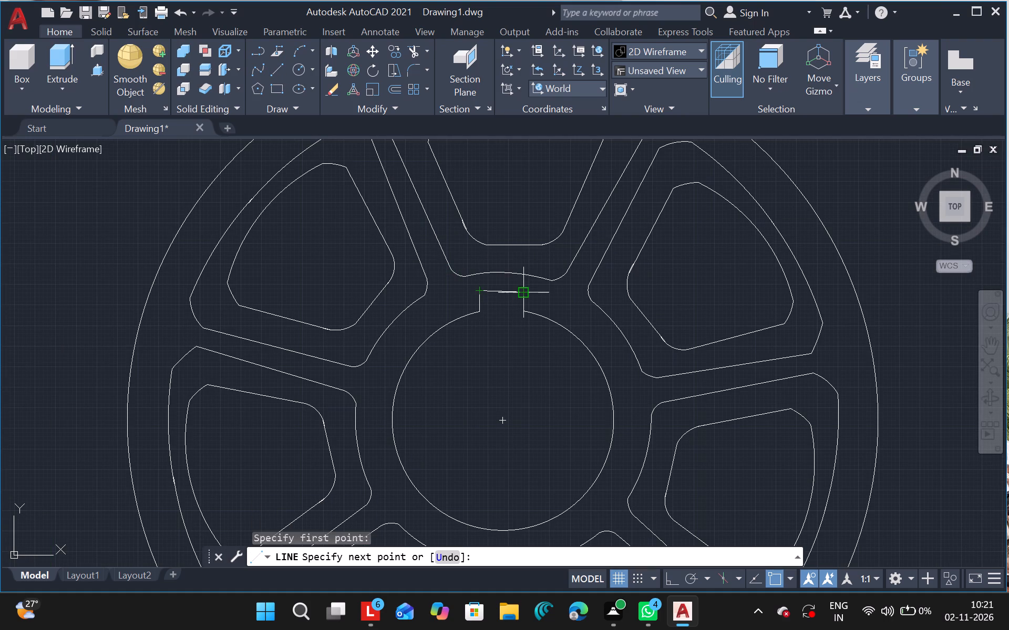
left_click_drag(521, 292, 540, 290)
left_click_drag(540, 290, 540, 290)
left_click_drag(540, 290, 540, 291)
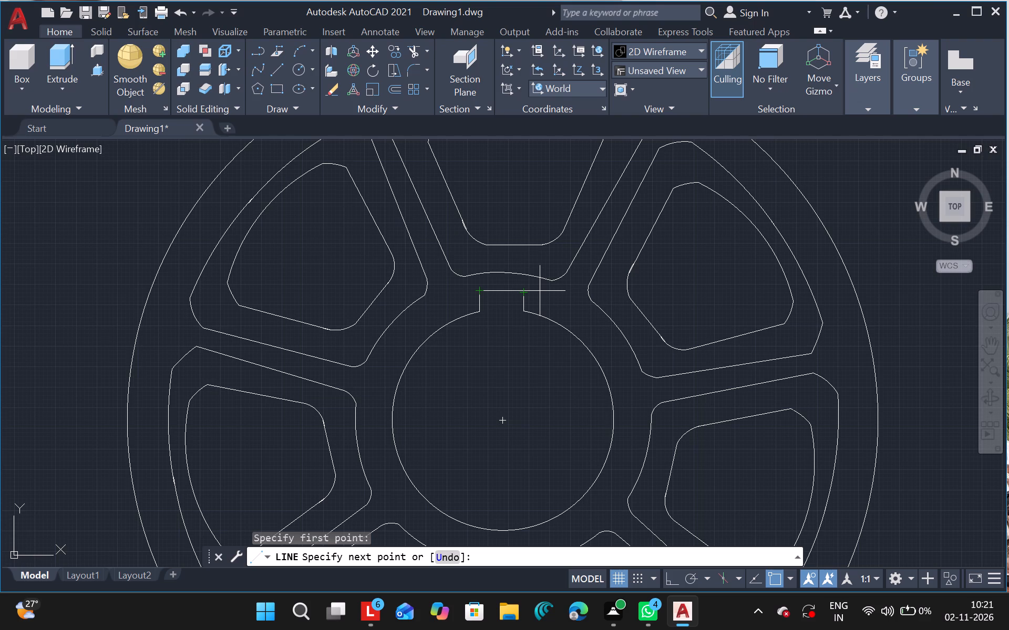
left_click(540, 291)
key("Escape")
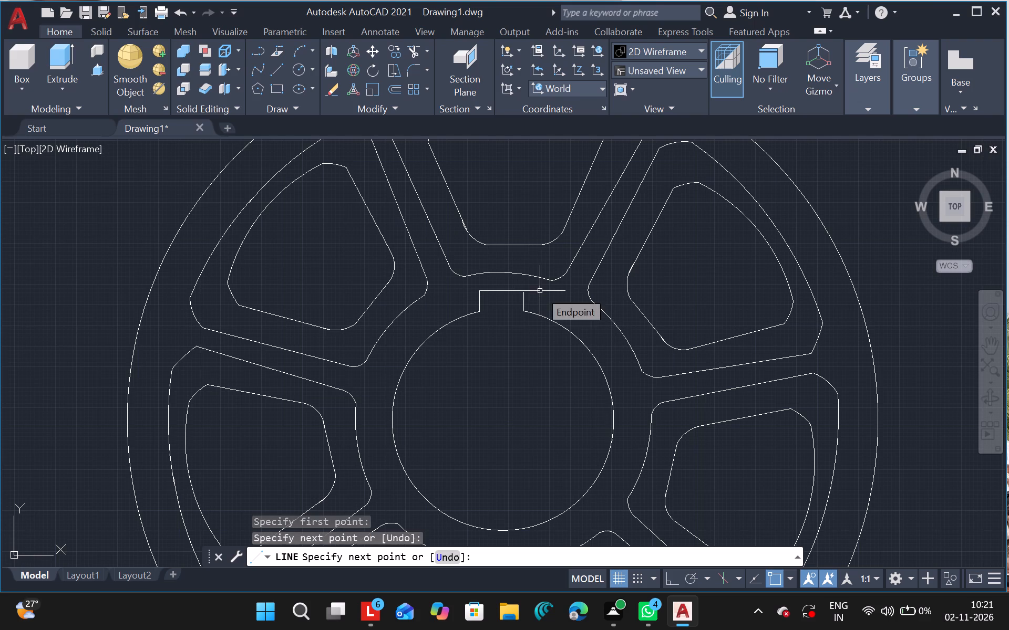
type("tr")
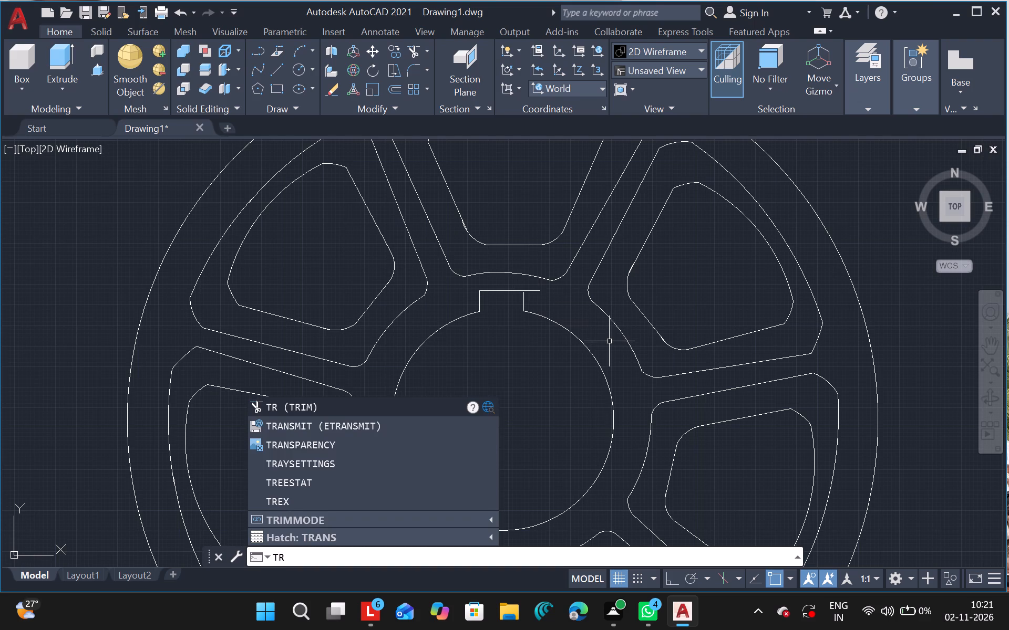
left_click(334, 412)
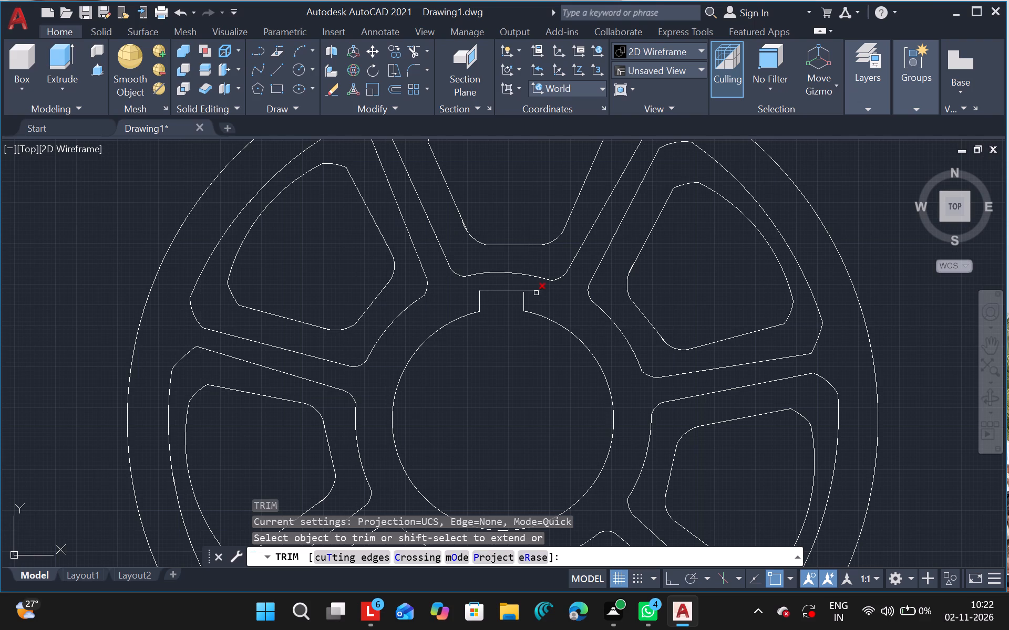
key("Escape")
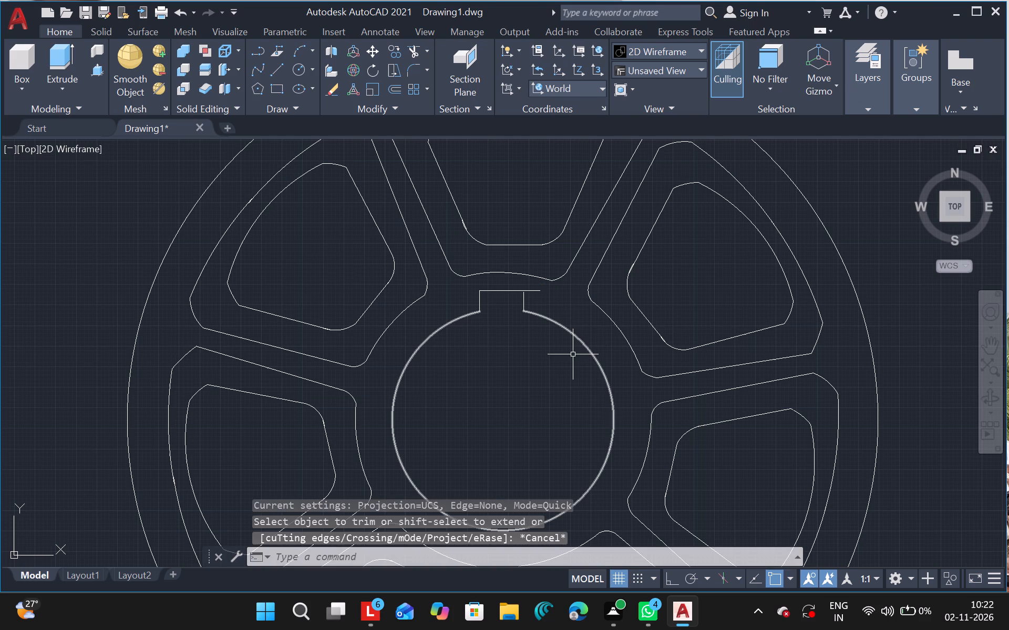
Extend the notch's right vertical line up to the horizontal top line.
type("ex")
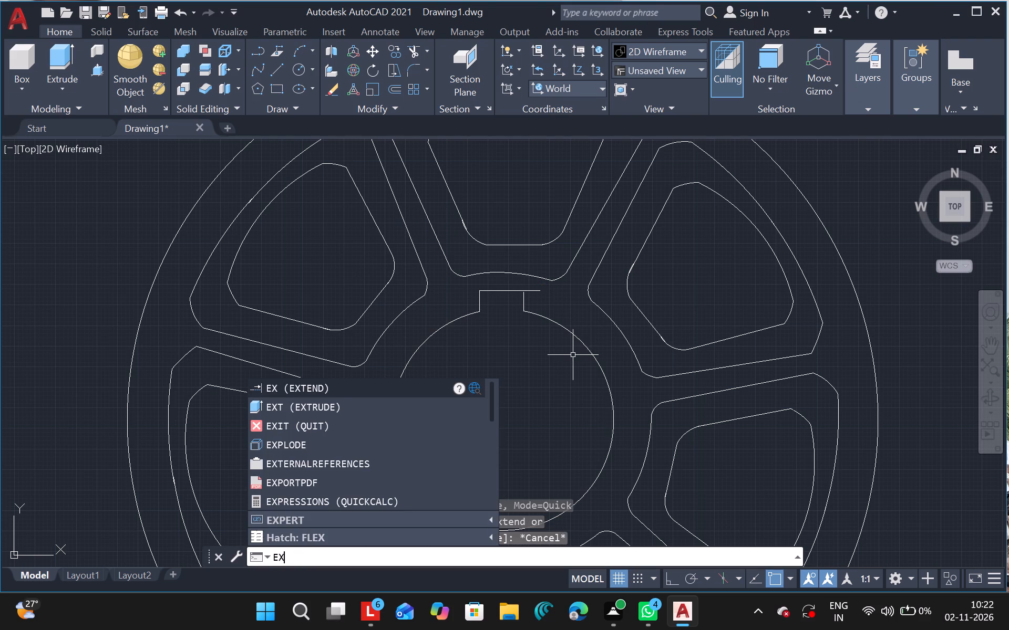
left_click(338, 385)
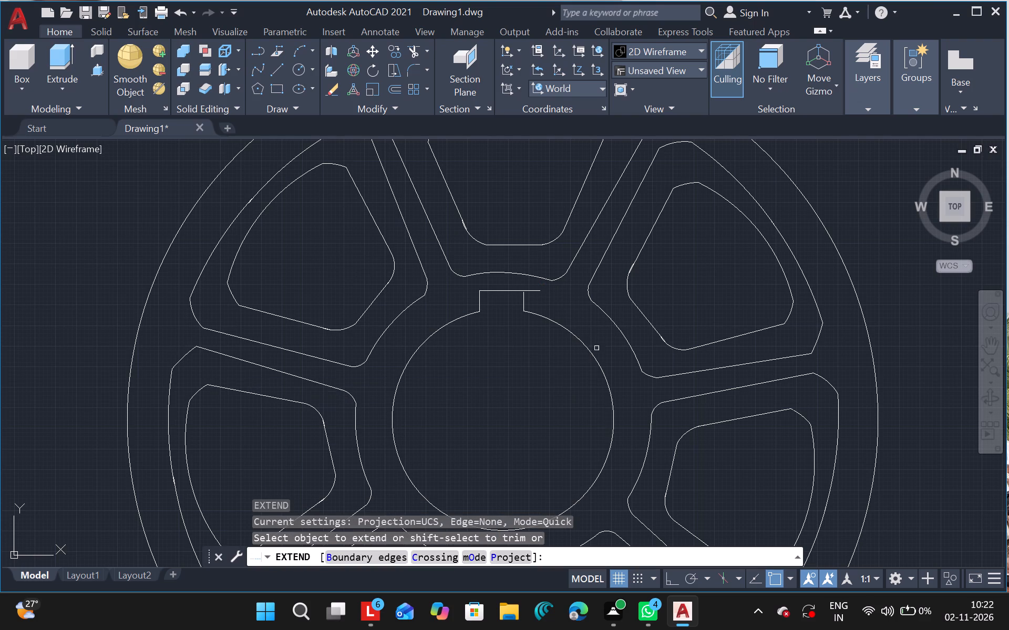
left_click(524, 298)
key("Escape")
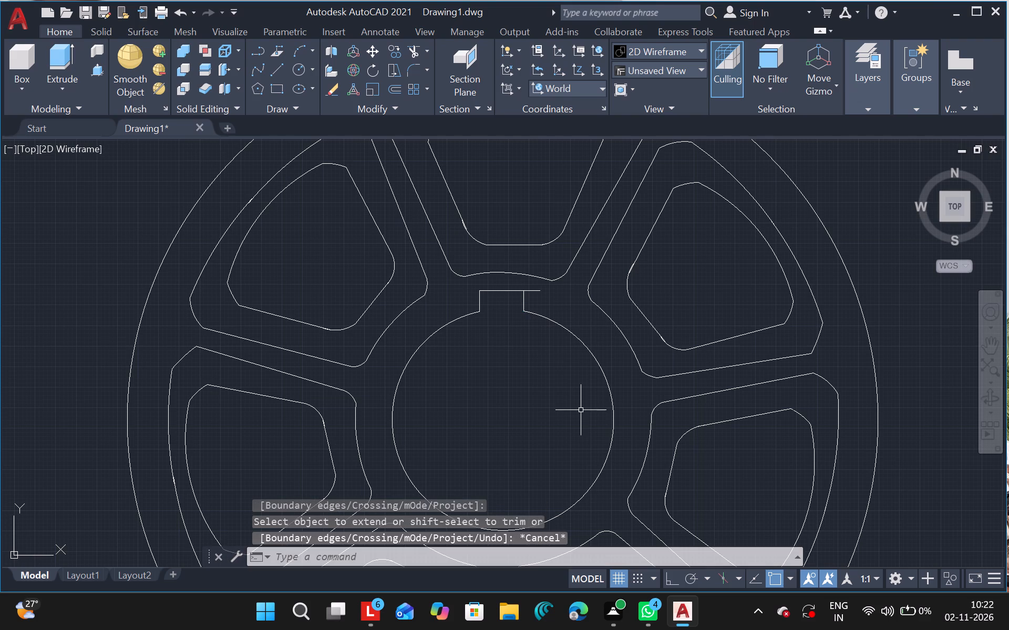
Trim the overhang of the horizontal top line beyond the keyway notch's right side.
type("tr")
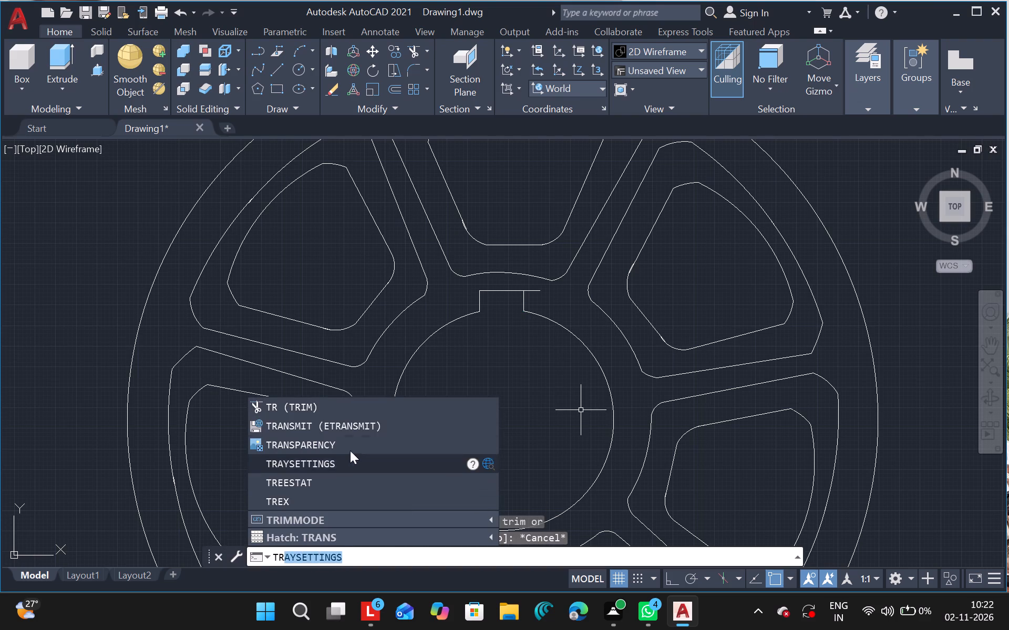
left_click(324, 410)
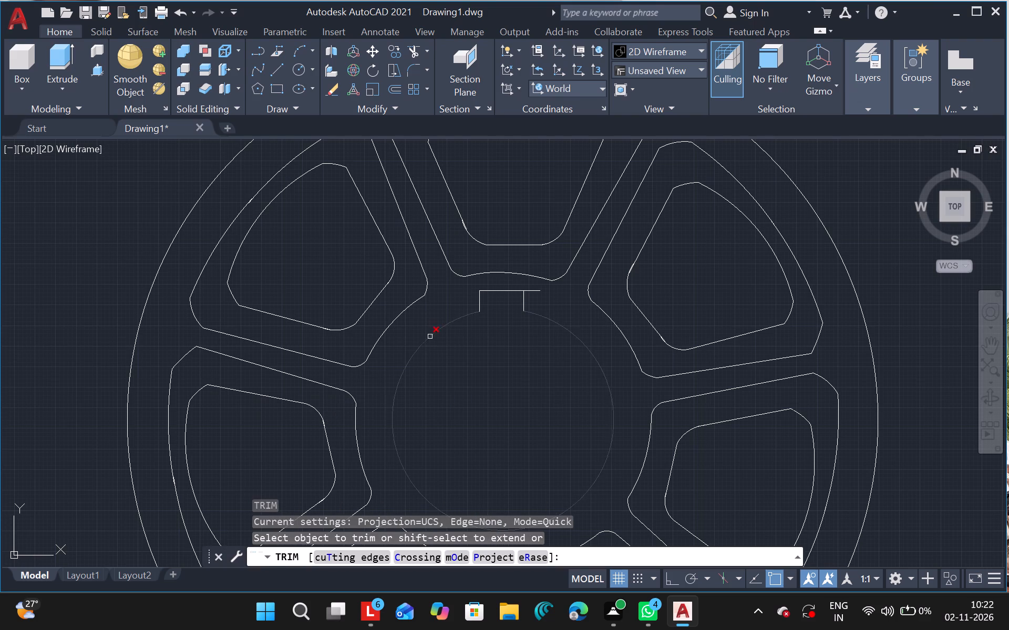
left_click(541, 292)
scroll(465, 388, "down", 1, "ctrl")
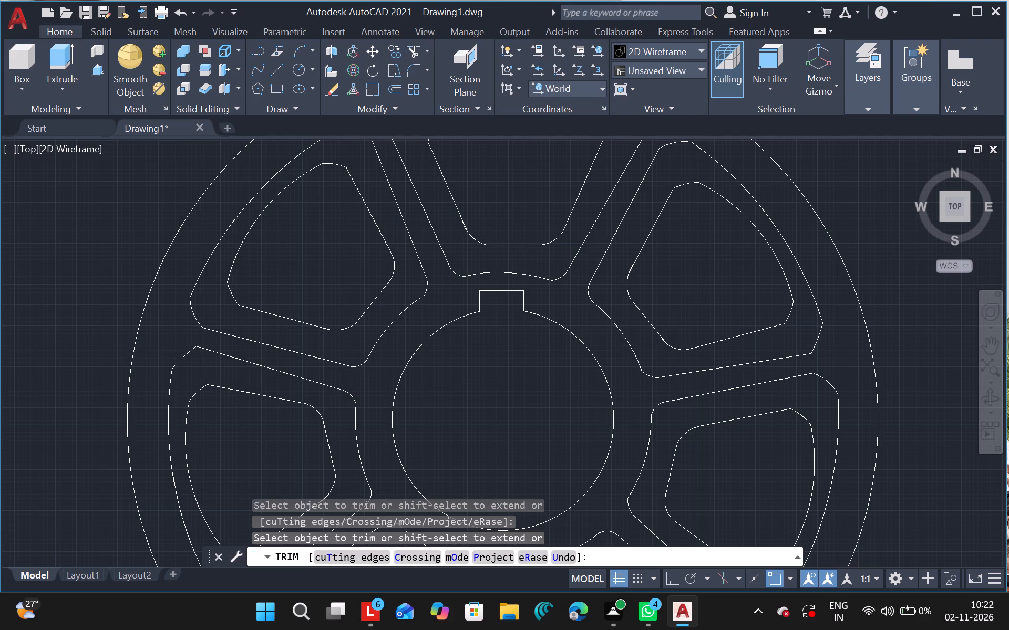
scroll(465, 388, "down", 2, "ctrl")
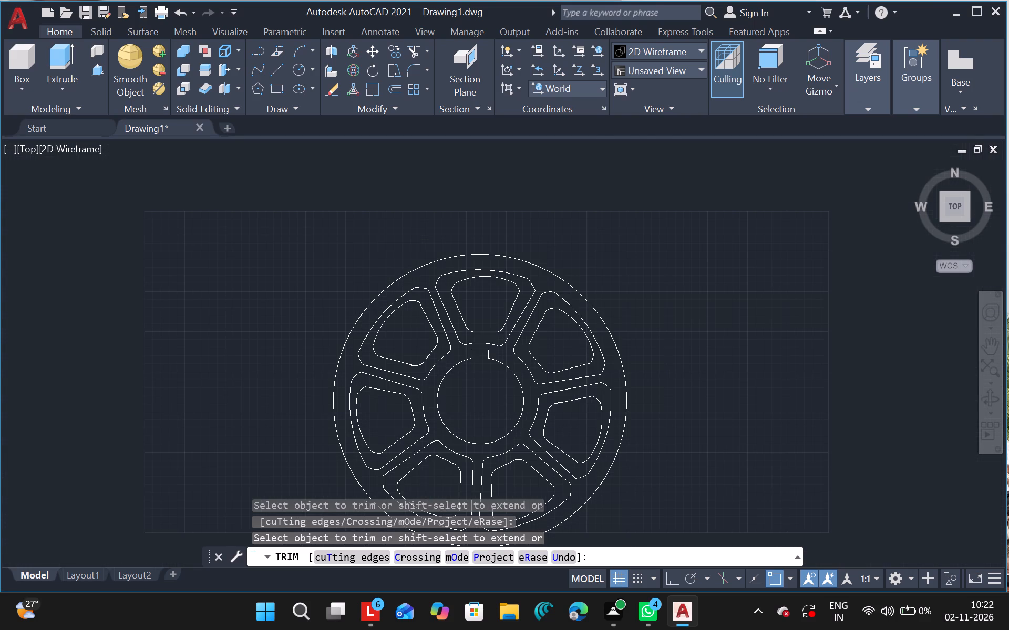
key("Escape")
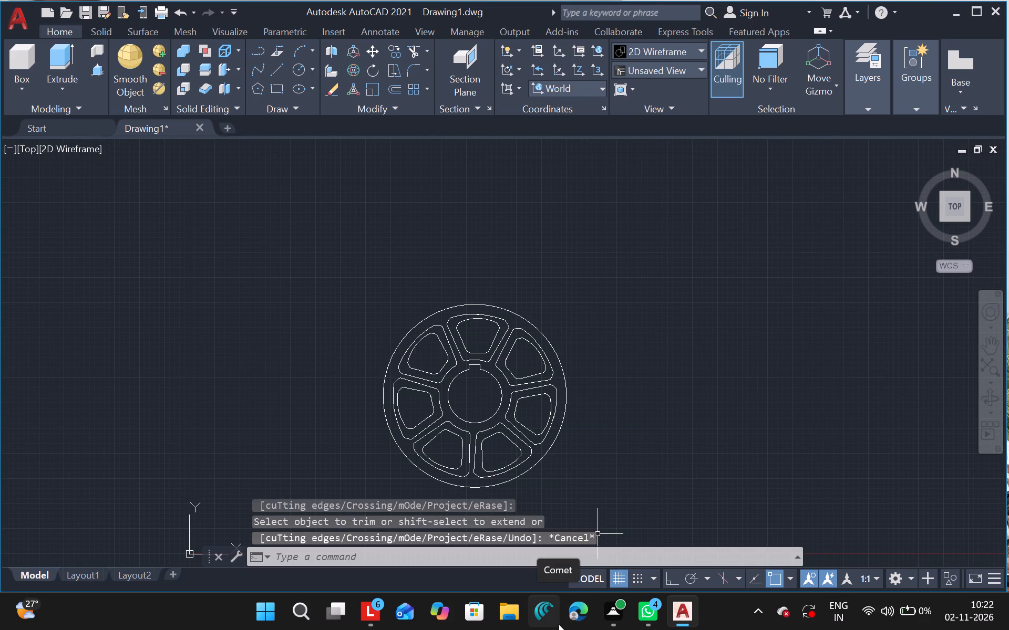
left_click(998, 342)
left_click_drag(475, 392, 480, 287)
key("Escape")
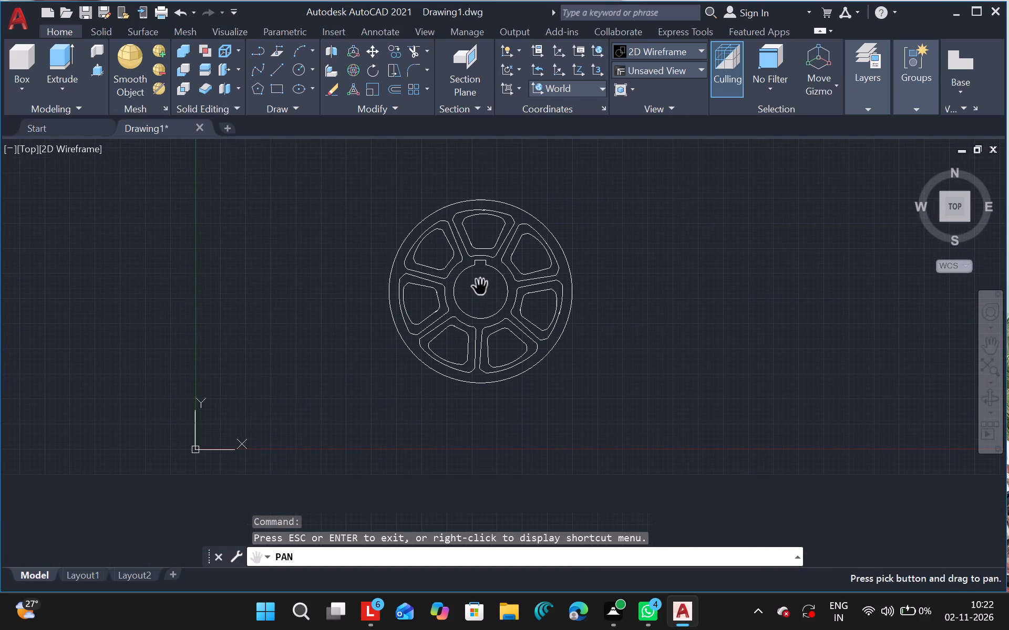
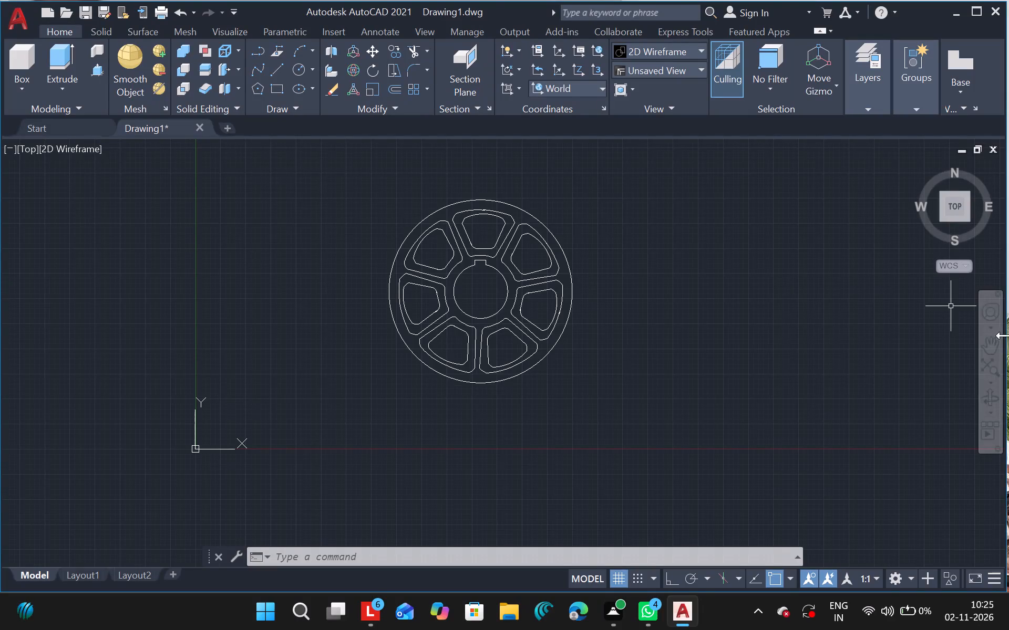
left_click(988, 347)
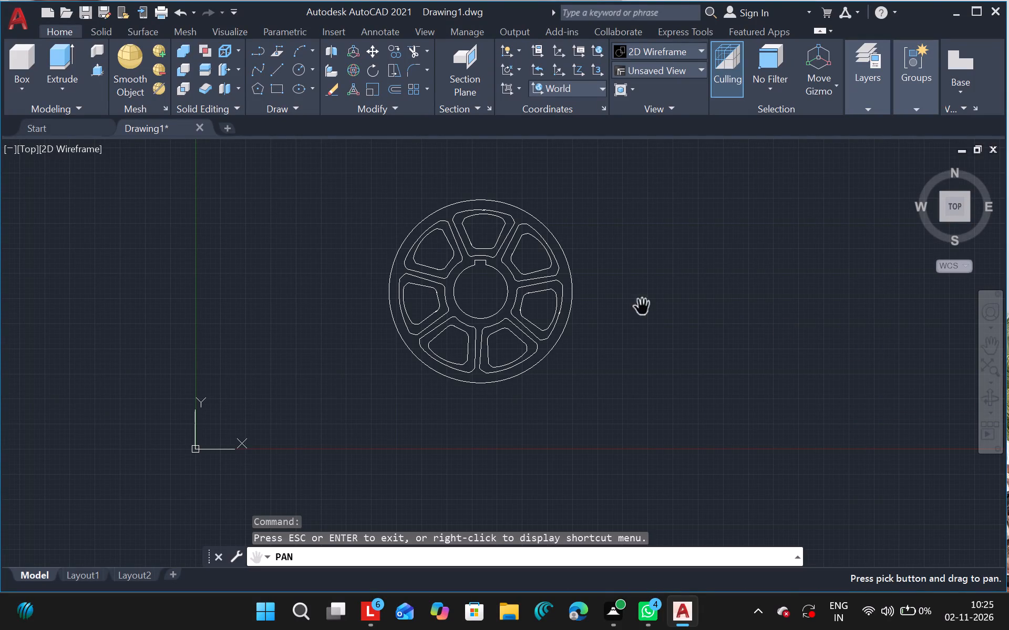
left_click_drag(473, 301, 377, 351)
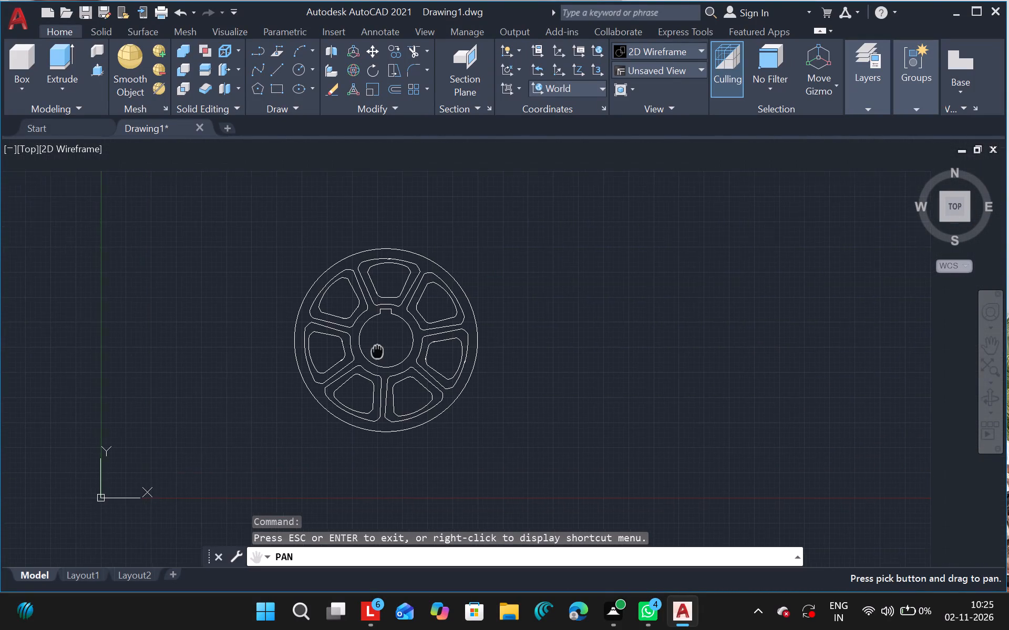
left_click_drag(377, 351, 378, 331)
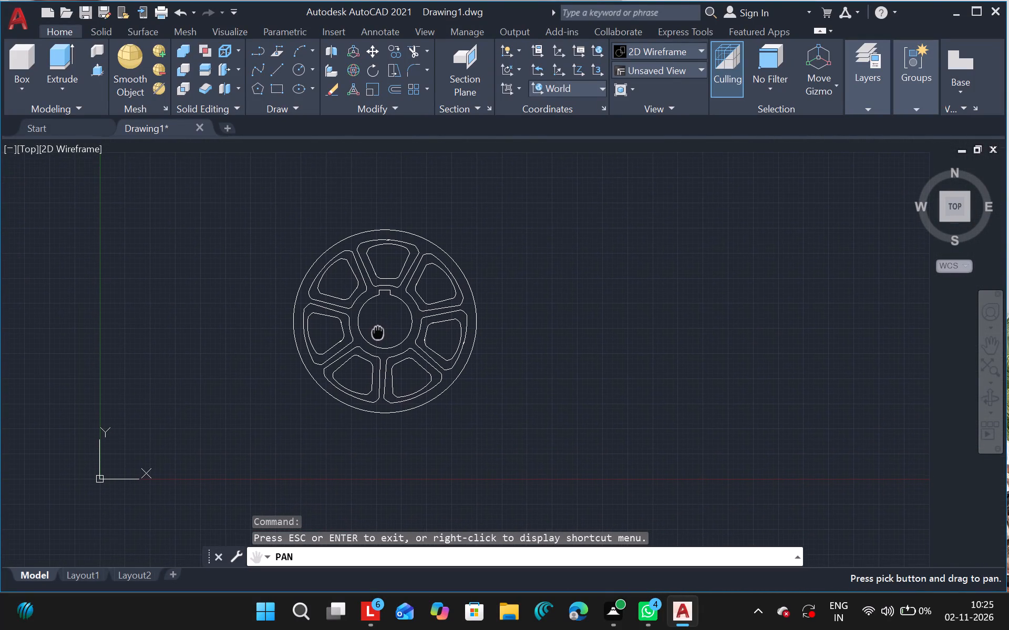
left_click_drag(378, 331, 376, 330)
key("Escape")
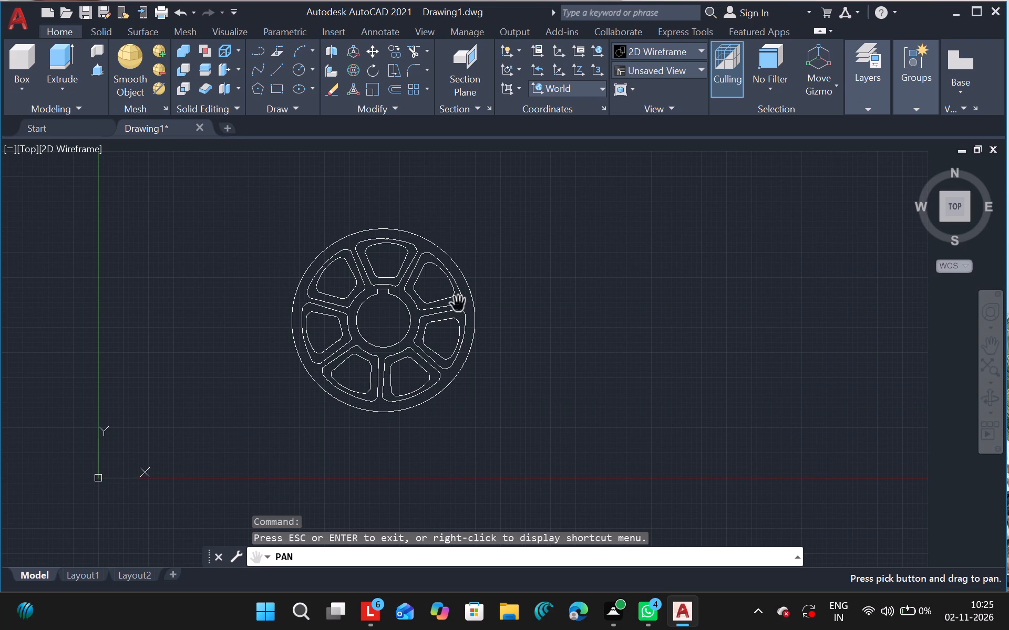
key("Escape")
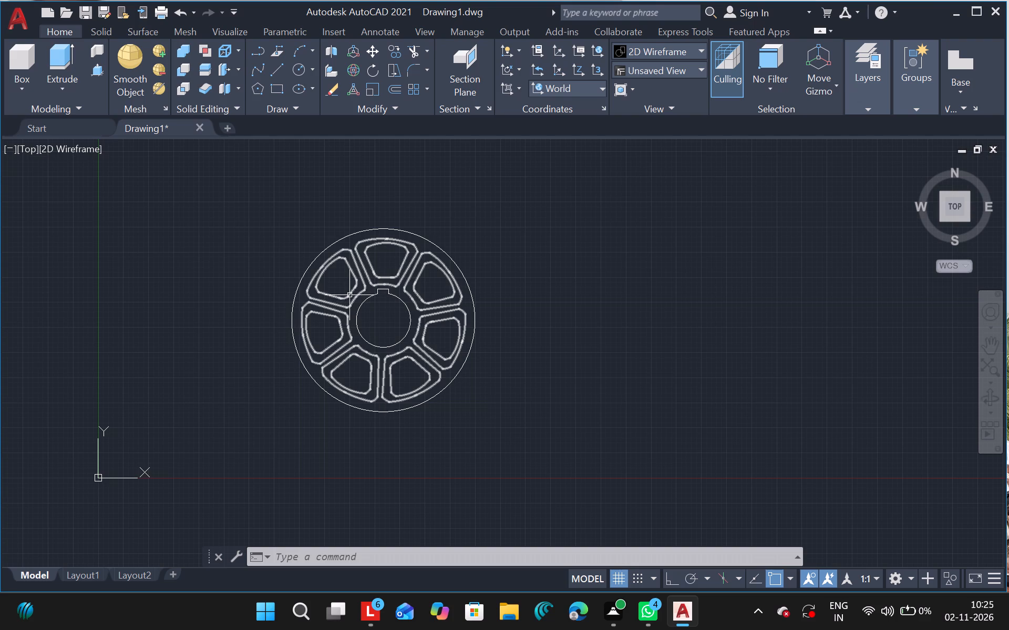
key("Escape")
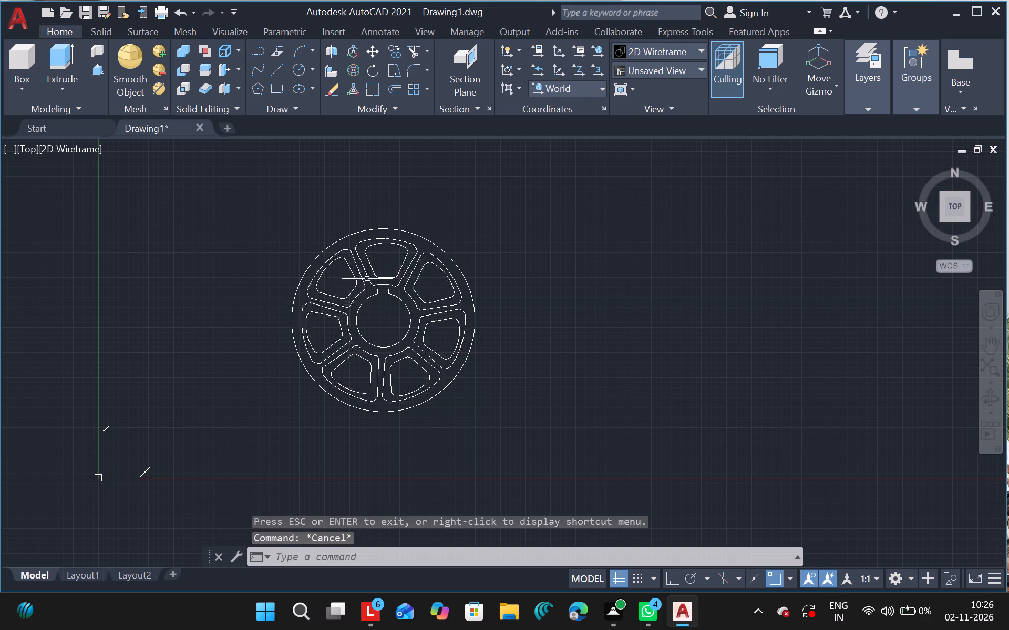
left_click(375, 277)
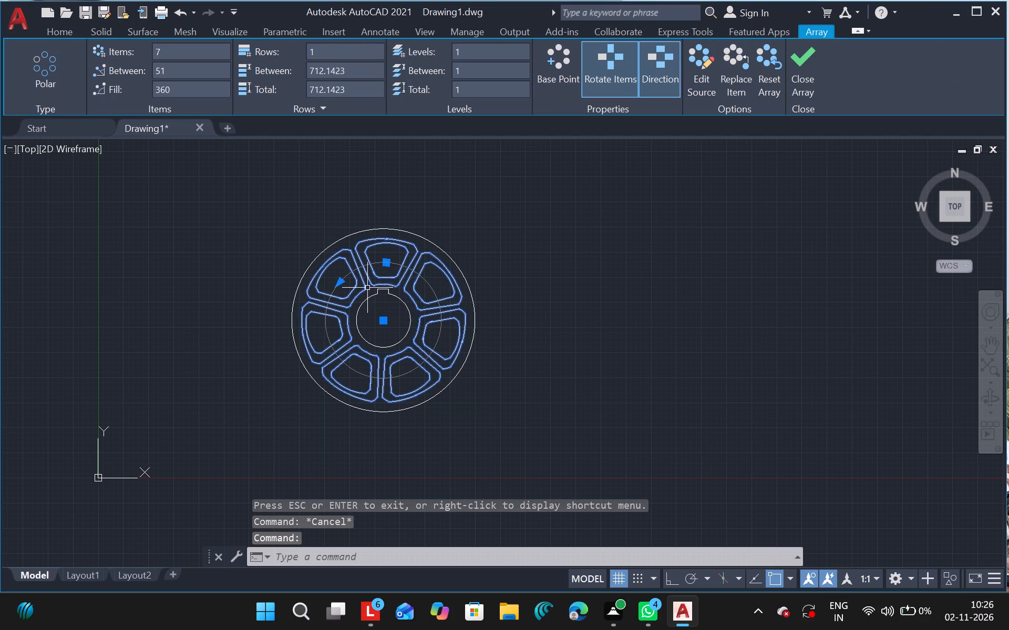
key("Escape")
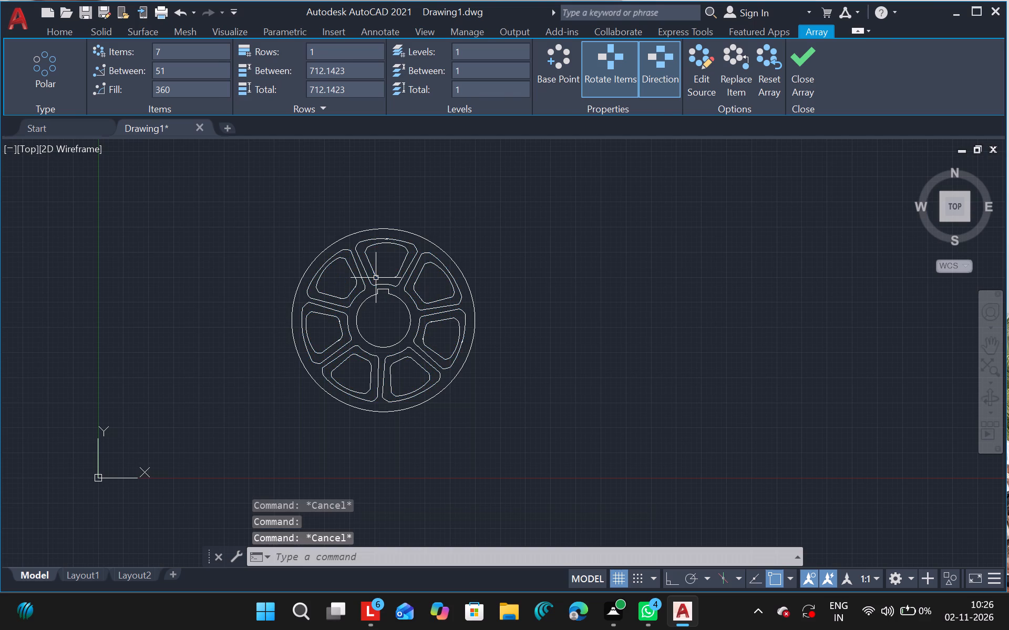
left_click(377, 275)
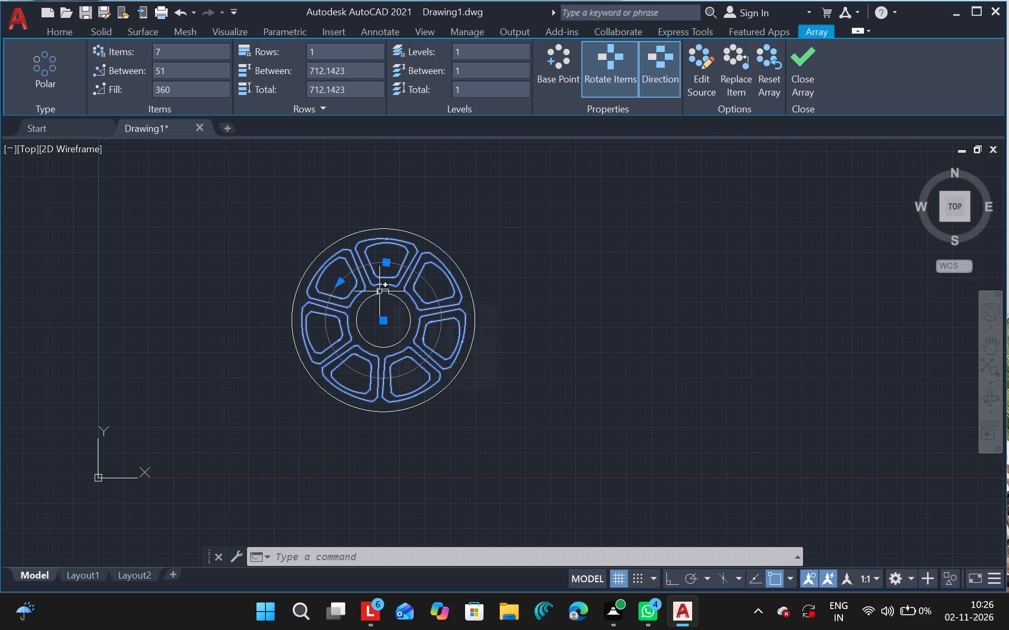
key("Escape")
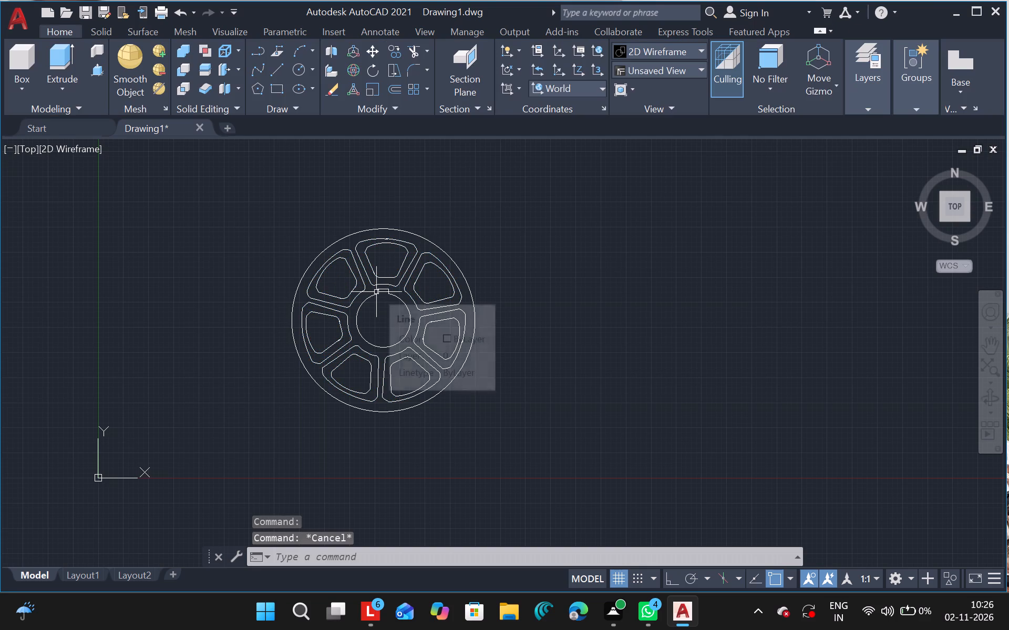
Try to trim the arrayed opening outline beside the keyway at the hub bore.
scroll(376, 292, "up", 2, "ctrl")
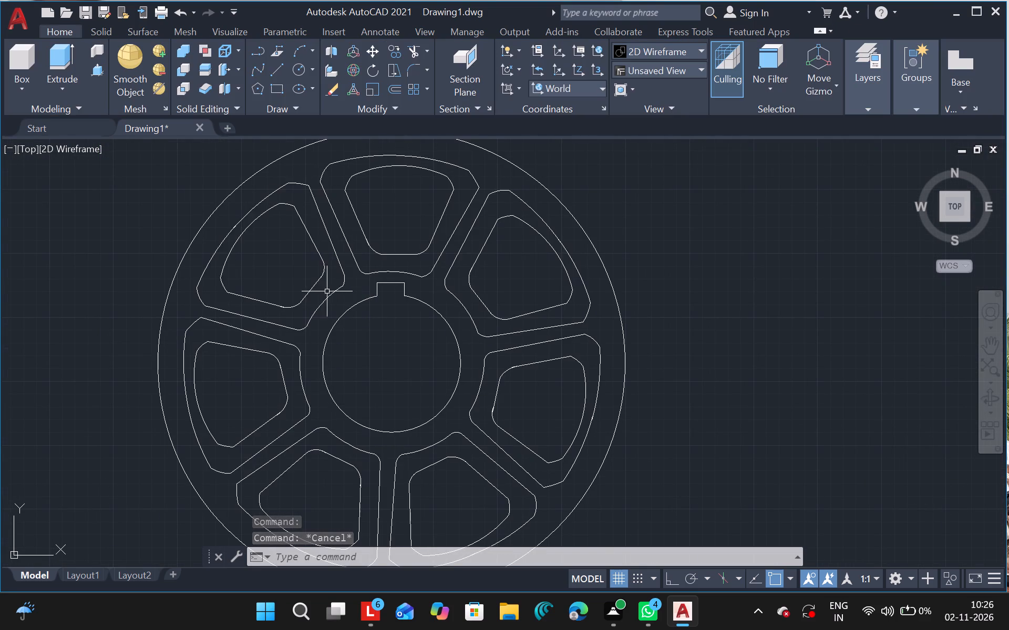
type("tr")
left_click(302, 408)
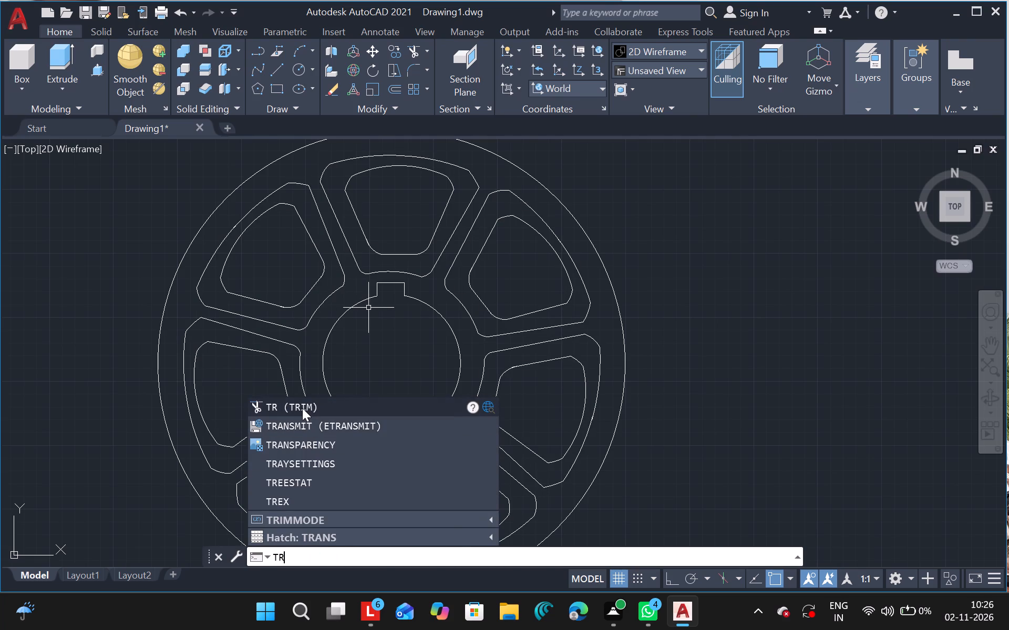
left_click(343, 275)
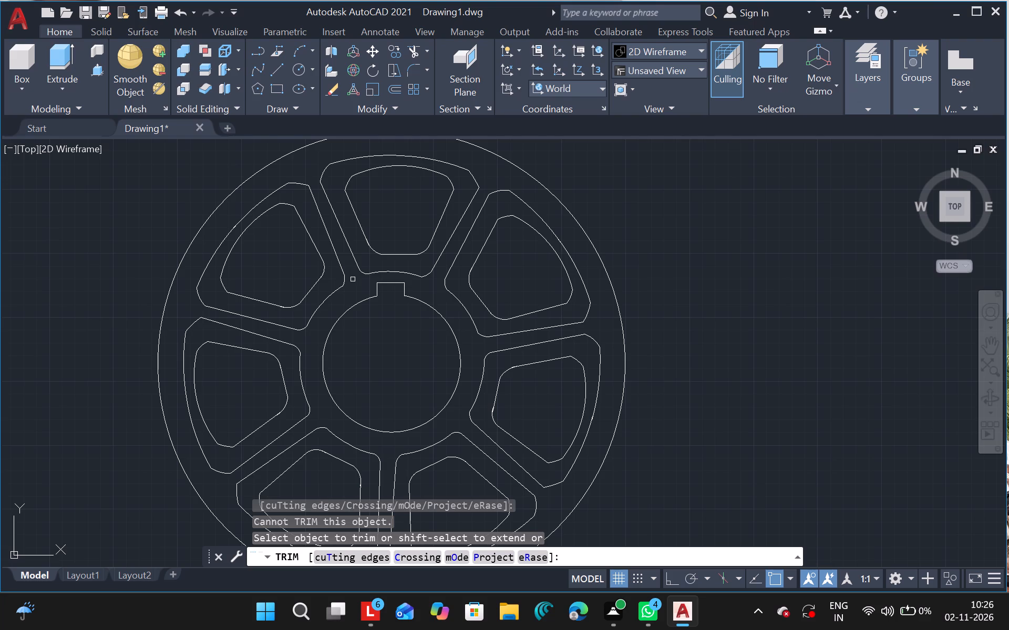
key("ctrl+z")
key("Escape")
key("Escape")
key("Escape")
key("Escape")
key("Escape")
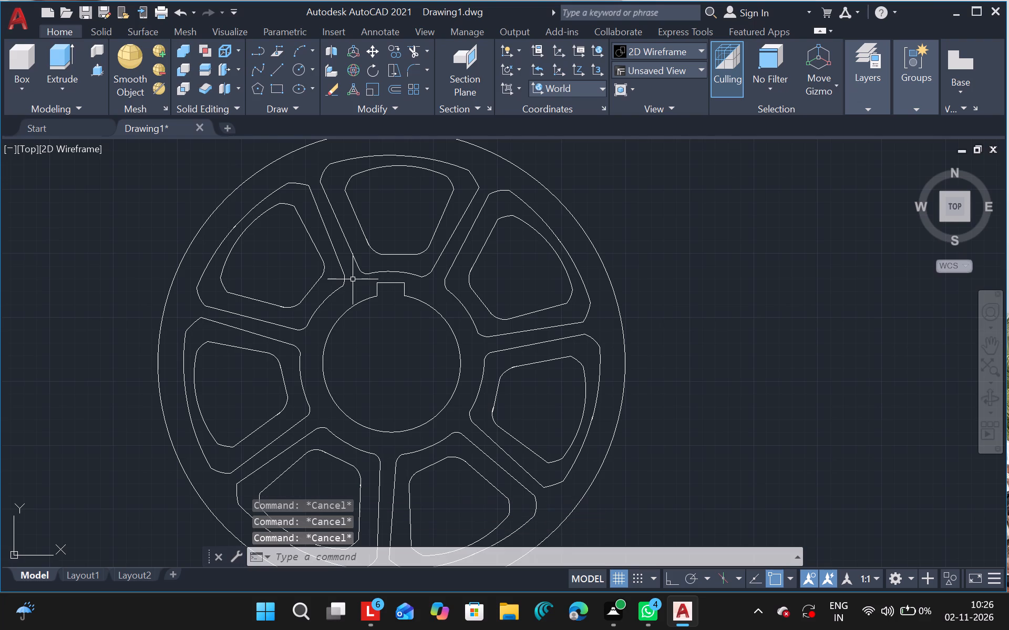
Undo the keyway edits and construction lines back to the plain circular hub bore.
key("ctrl+z")
key("ctrl+z")
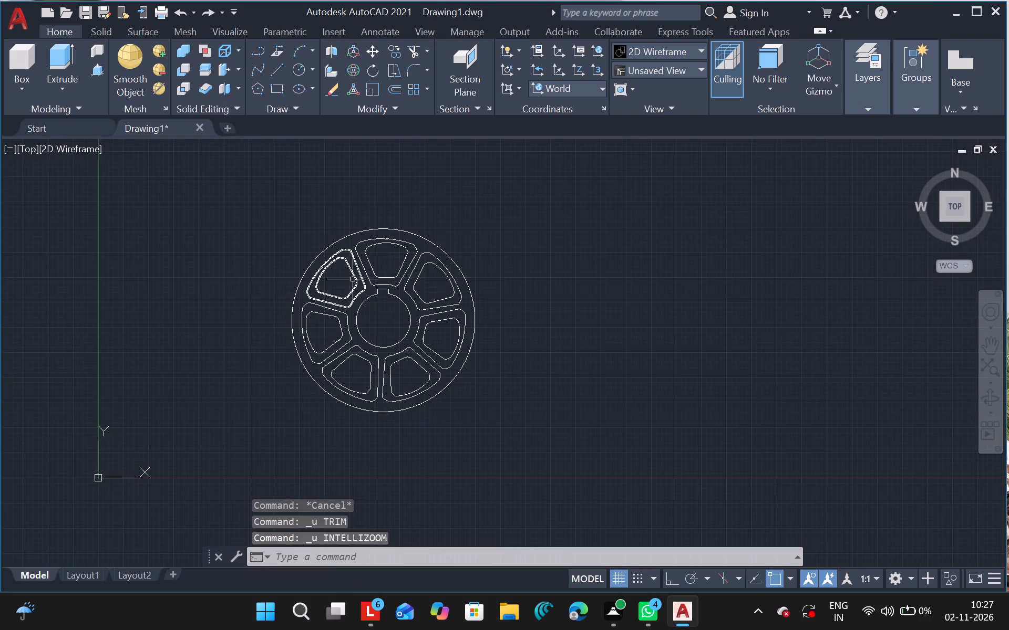
key("ctrl+z")
key("ctrl+z")
key("ctrl+z")
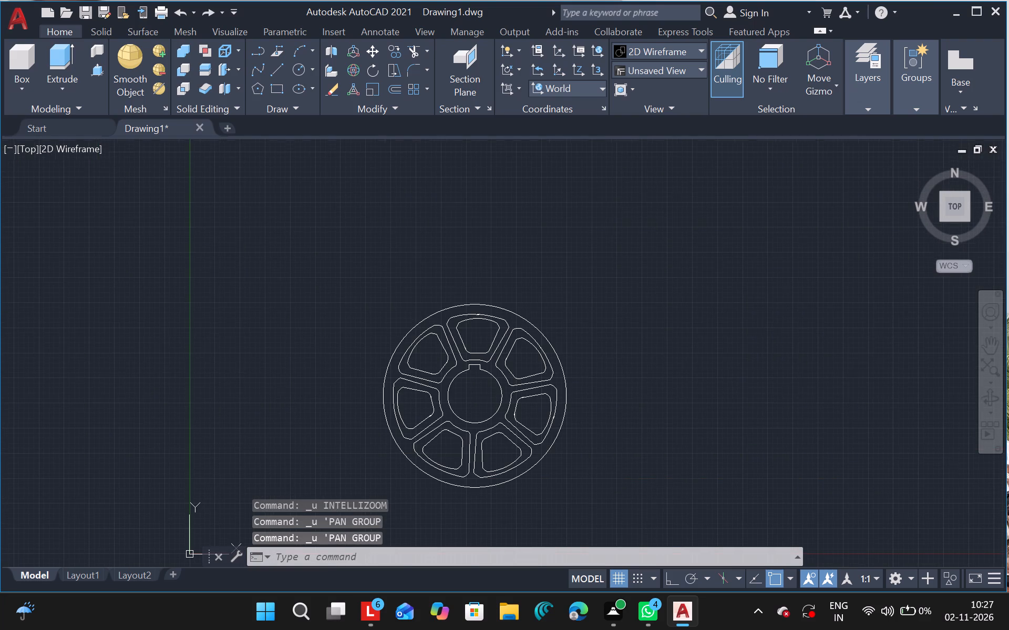
key("ctrl+z")
key("ctrl+z")
key("ctrl+z")
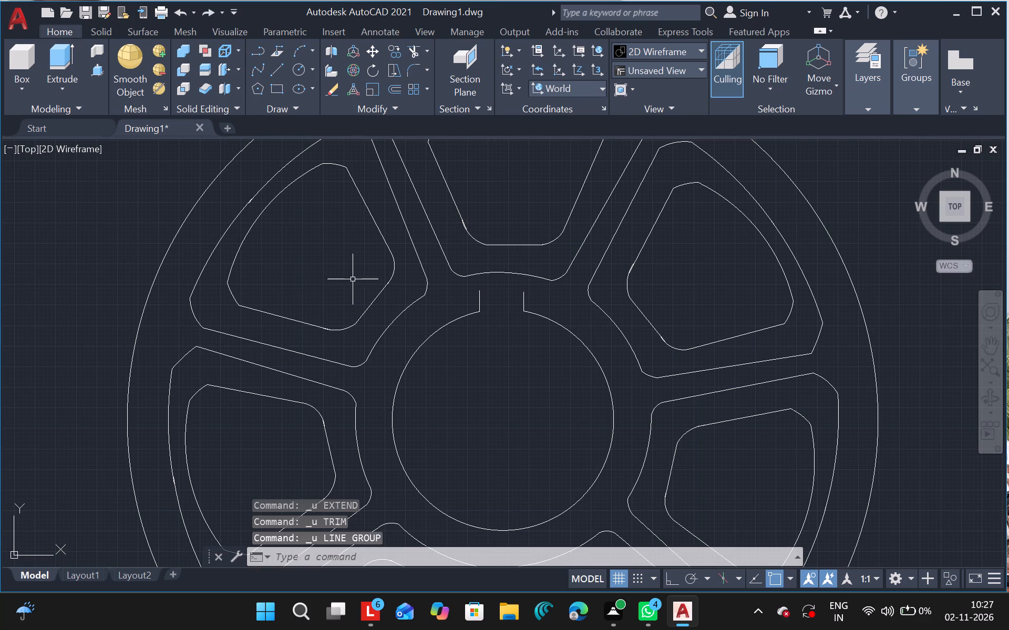
key("ctrl+z")
key("ctrl+z")
key("ctrl+z")
key("ctrl+z")
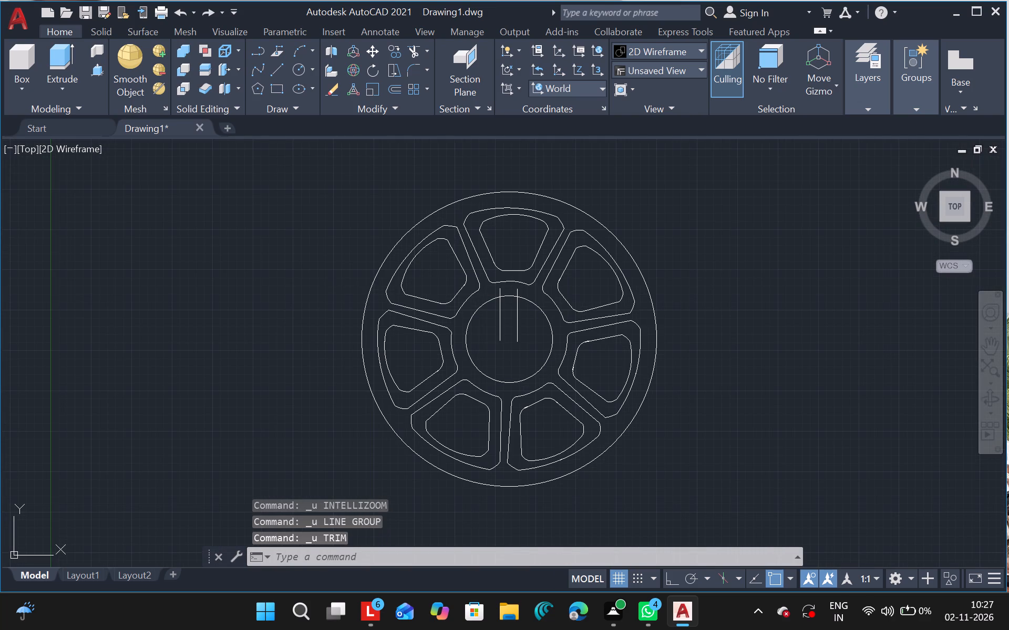
key("ctrl+z")
key("ctrl+z")
key("ctrl+z")
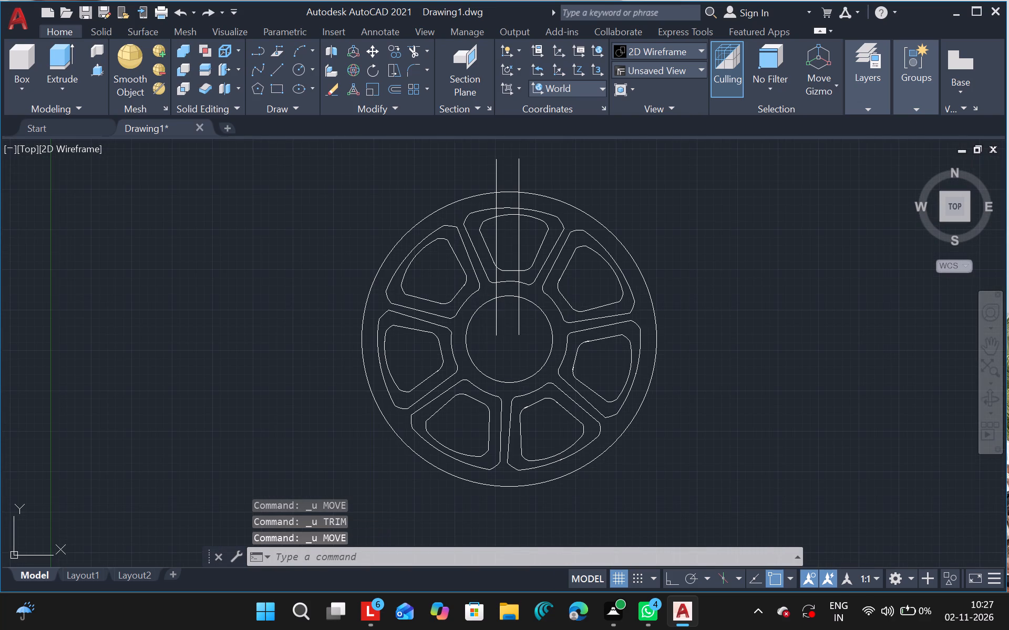
key("ctrl+z")
key("ctrl+z")
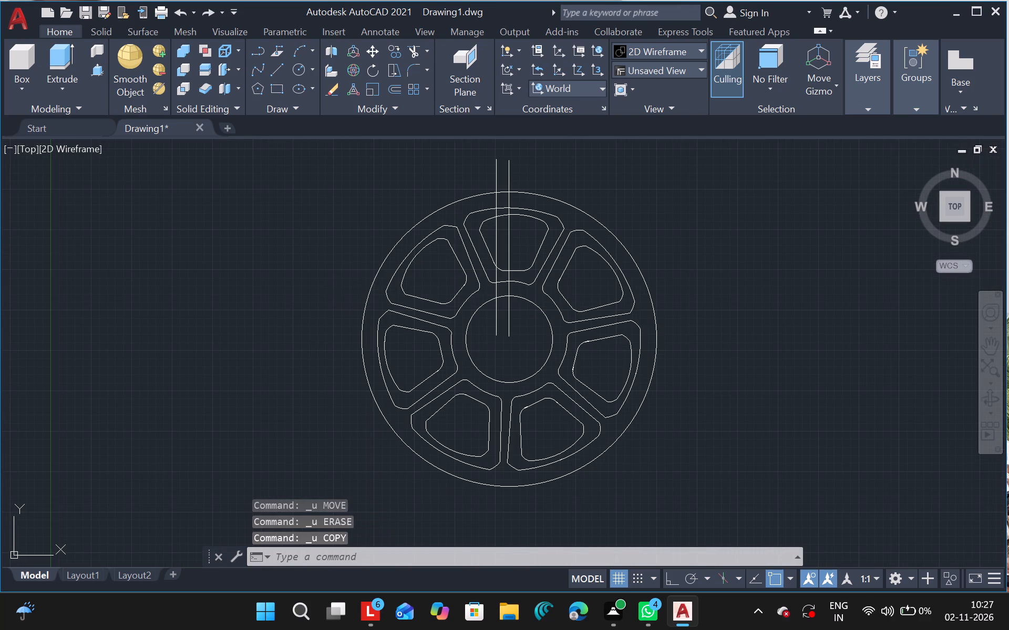
key("ctrl+z")
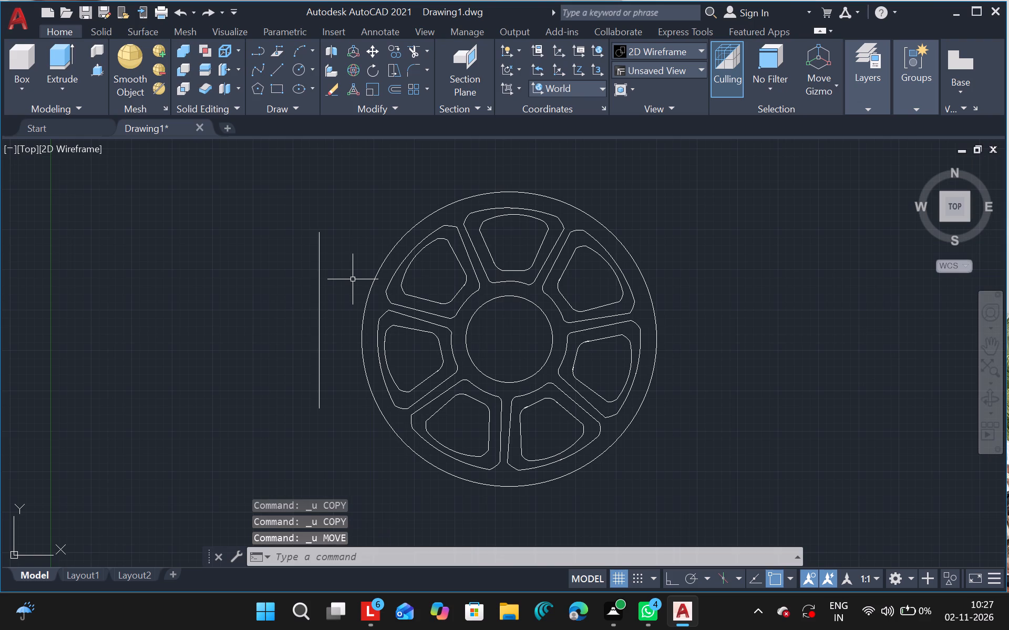
key("ctrl+z")
left_click(353, 279, "ctrl")
key("ctrl+z")
left_click(353, 279, "ctrl")
key("ctrl+z")
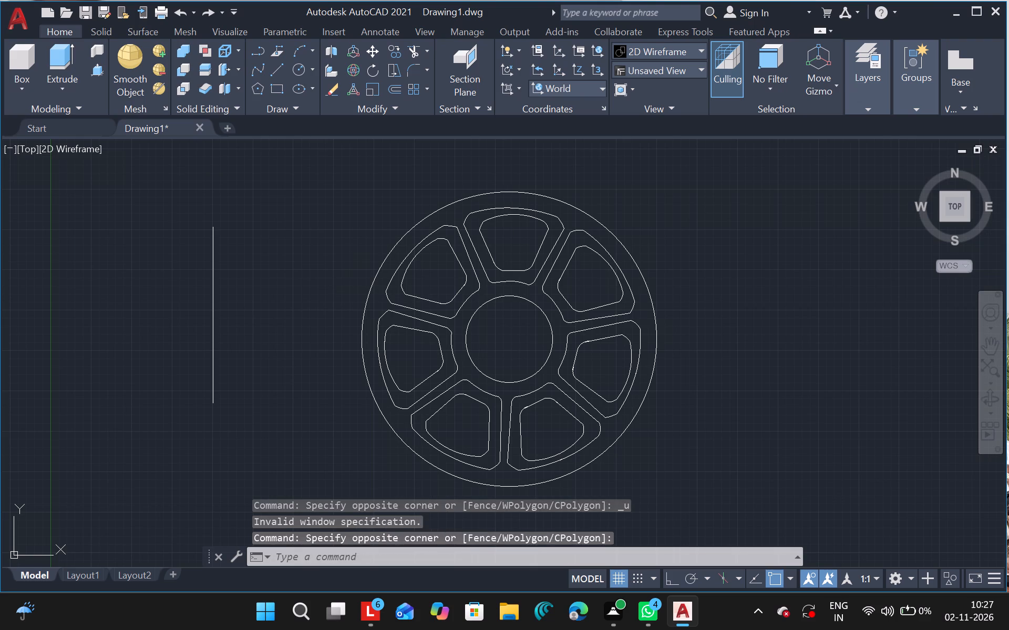
key("ctrl+z")
left_click(353, 279, "ctrl")
key("ctrl+z")
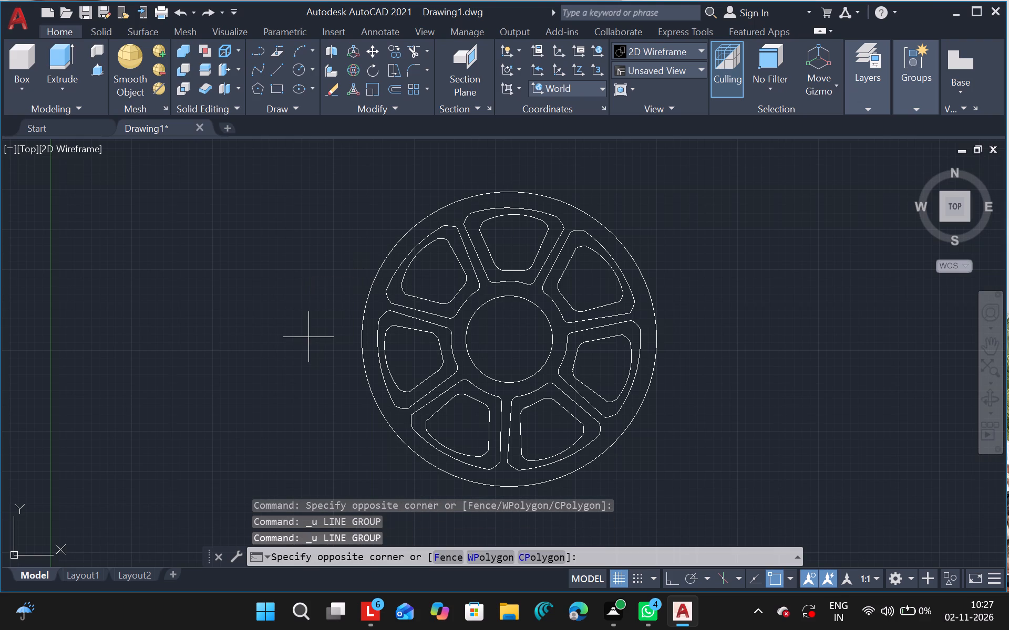
key("Escape")
Undo the polar array of the wheel openings, back to the single original double-outlined opening.
key("ctrl+z")
key("ctrl+z")
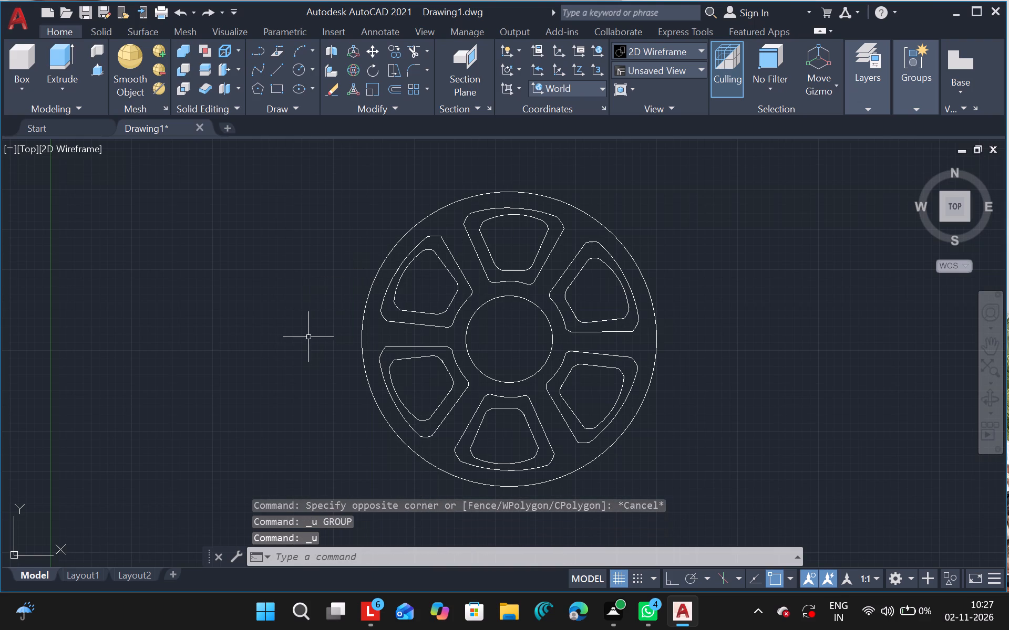
key("ctrl+z")
key("ctrl+z")
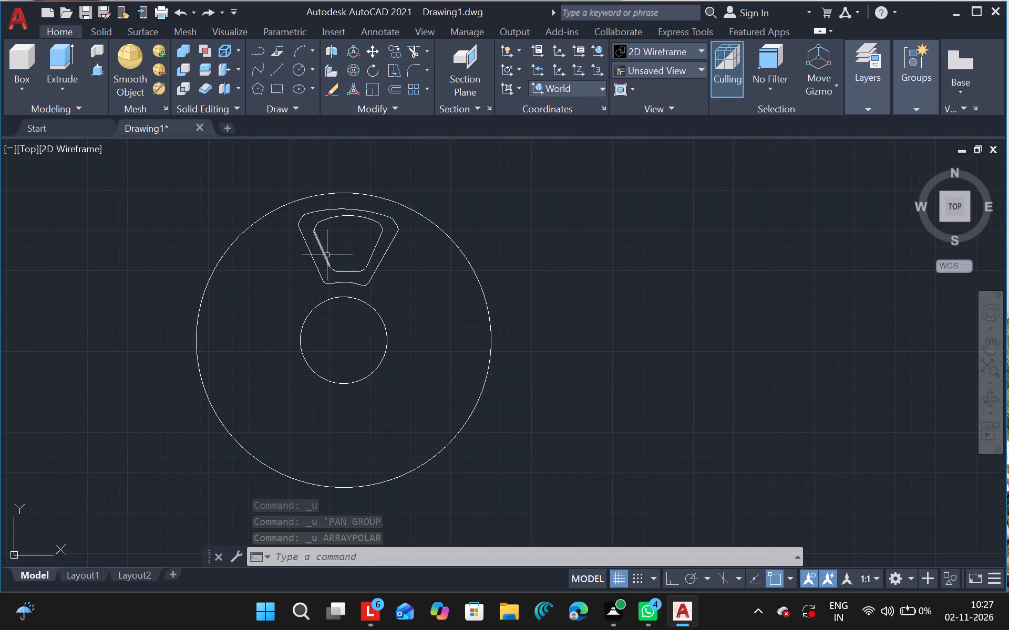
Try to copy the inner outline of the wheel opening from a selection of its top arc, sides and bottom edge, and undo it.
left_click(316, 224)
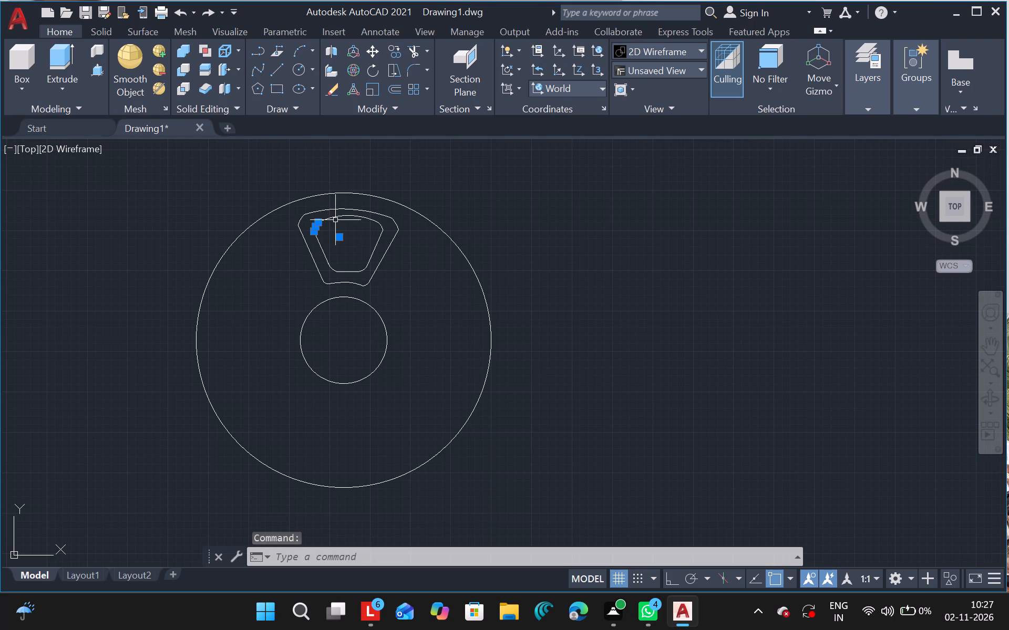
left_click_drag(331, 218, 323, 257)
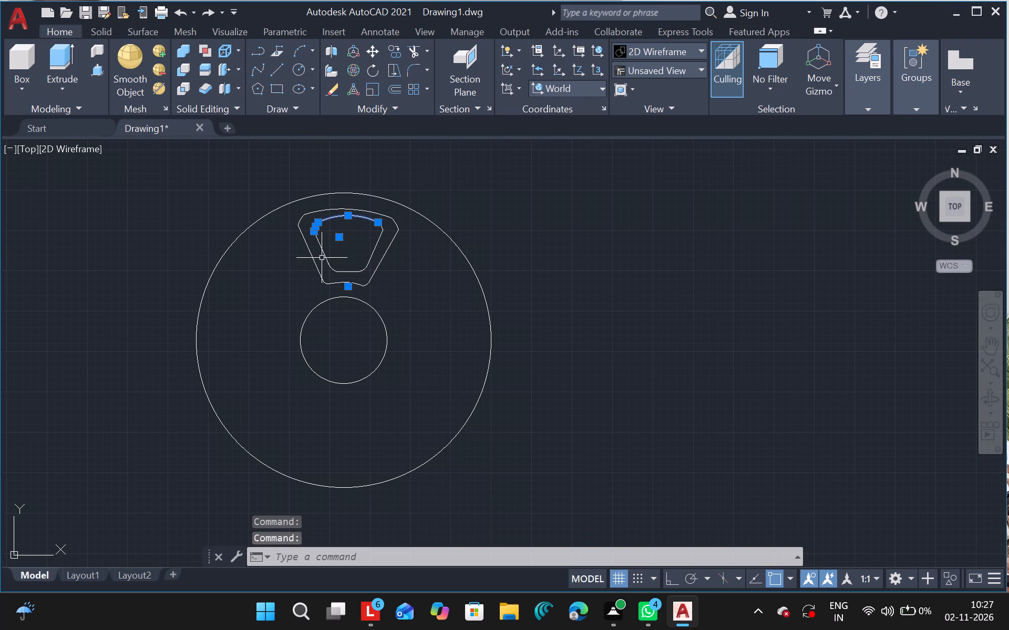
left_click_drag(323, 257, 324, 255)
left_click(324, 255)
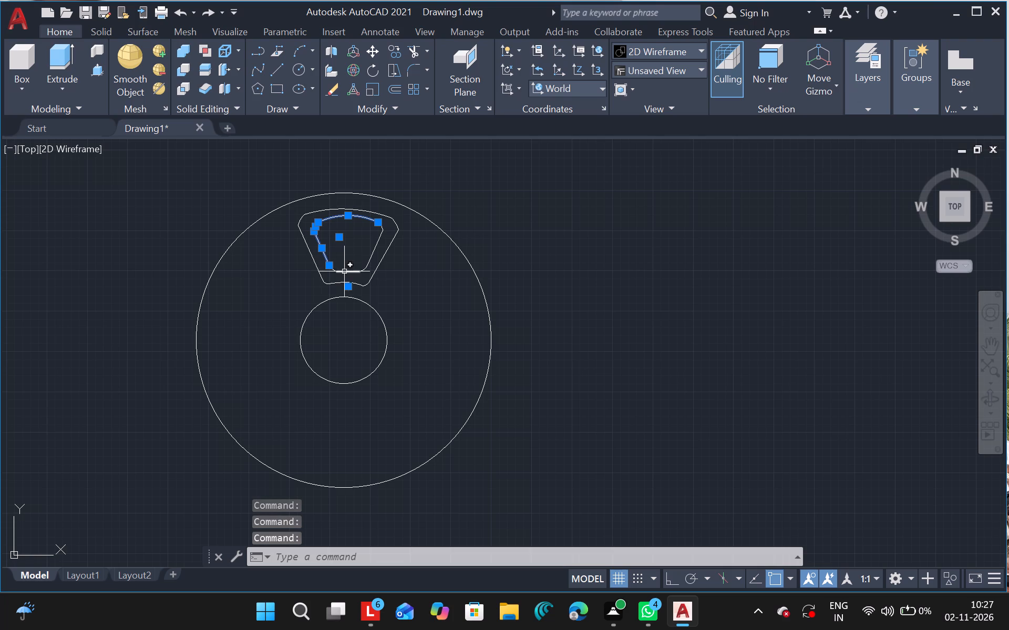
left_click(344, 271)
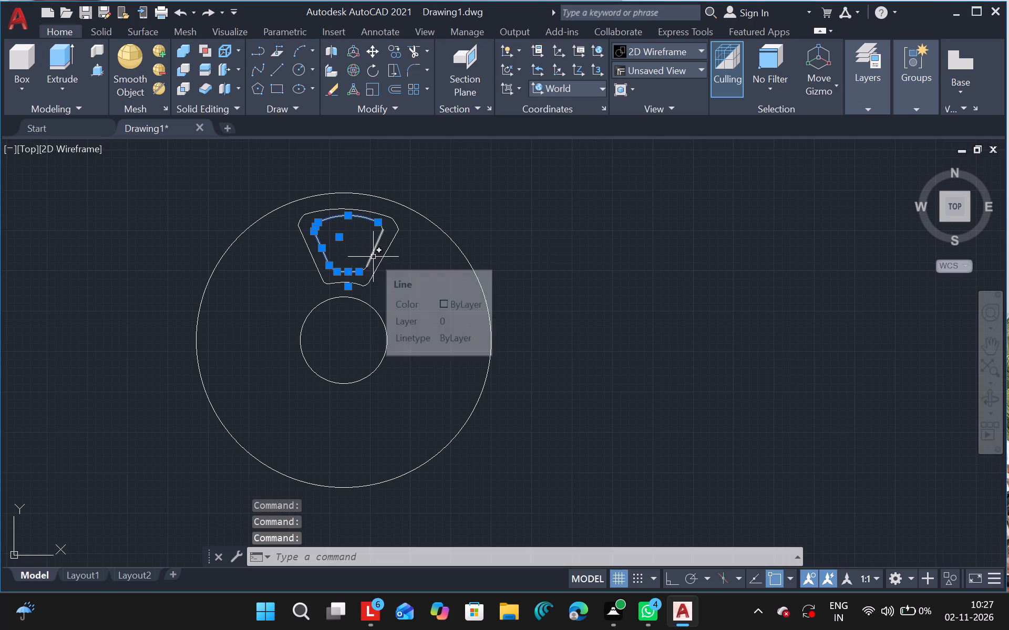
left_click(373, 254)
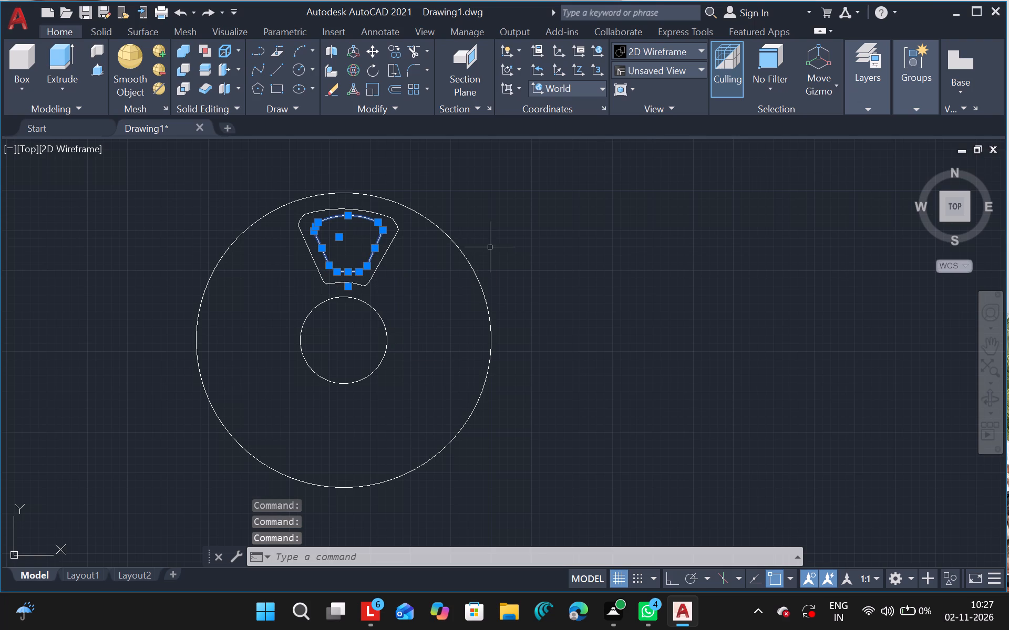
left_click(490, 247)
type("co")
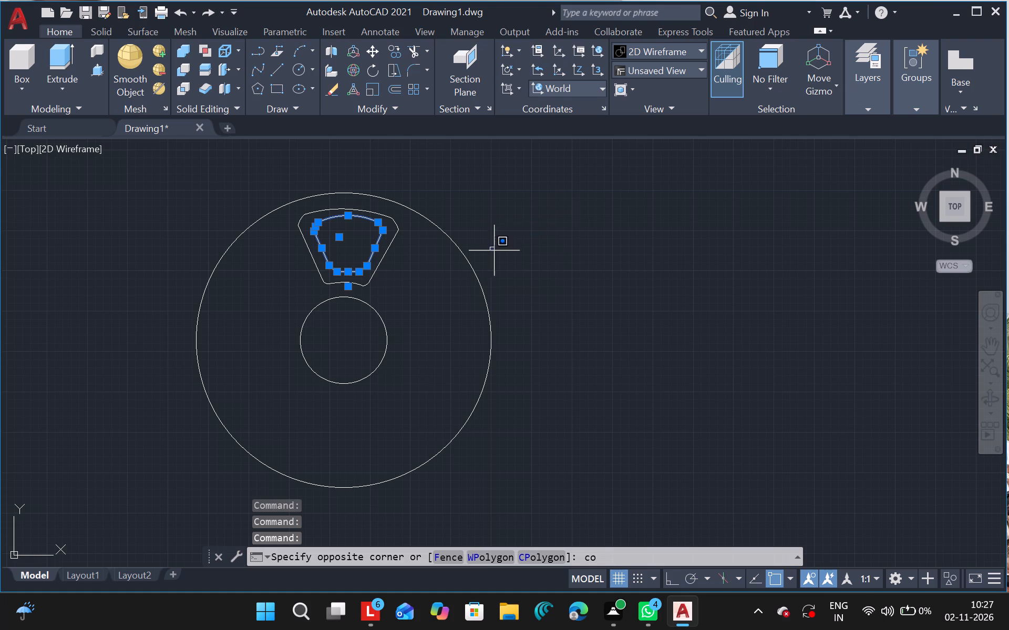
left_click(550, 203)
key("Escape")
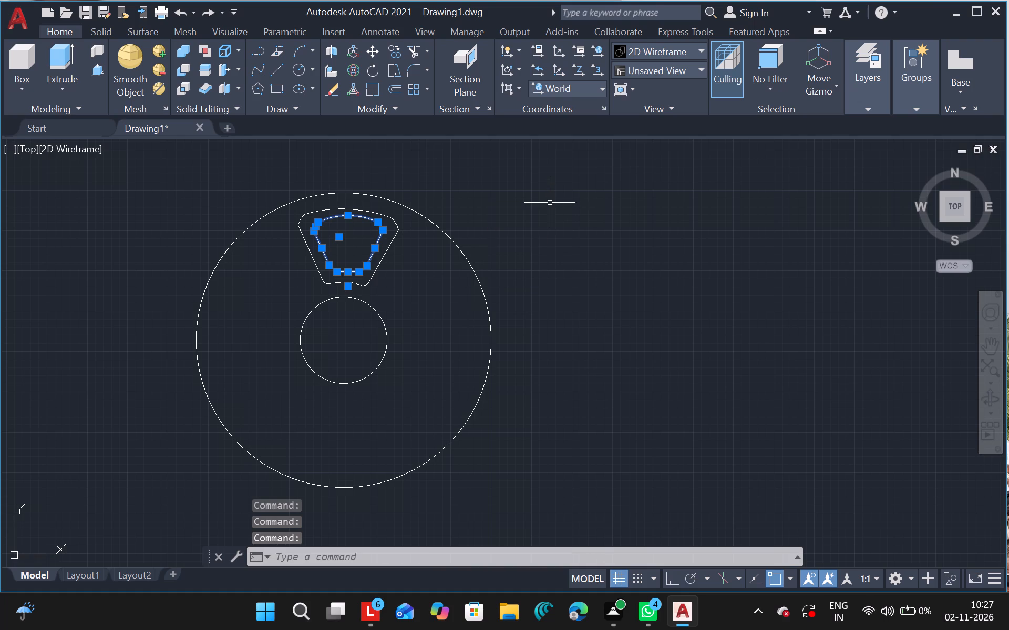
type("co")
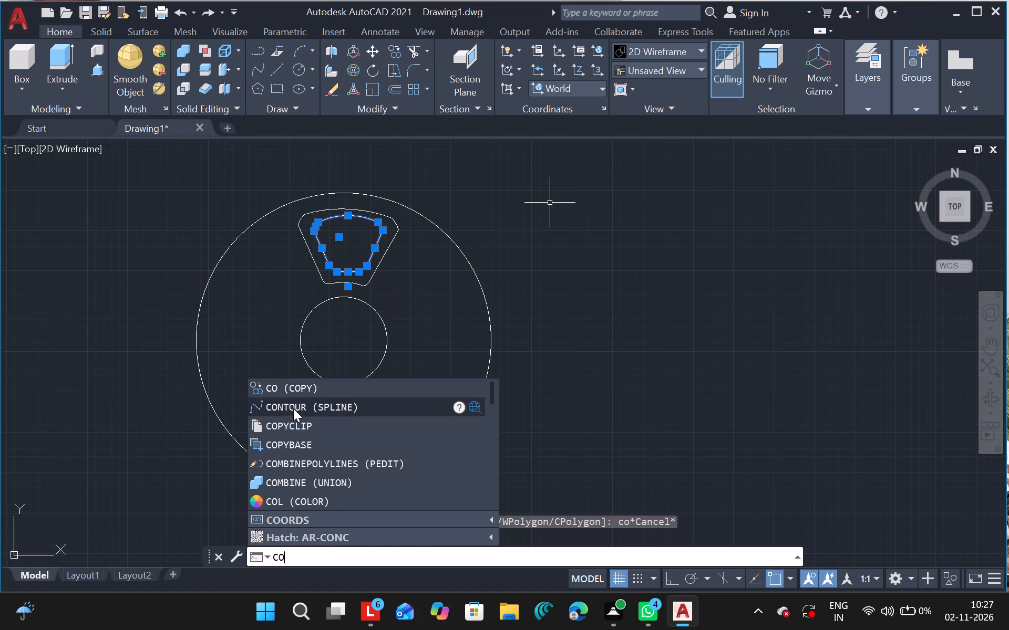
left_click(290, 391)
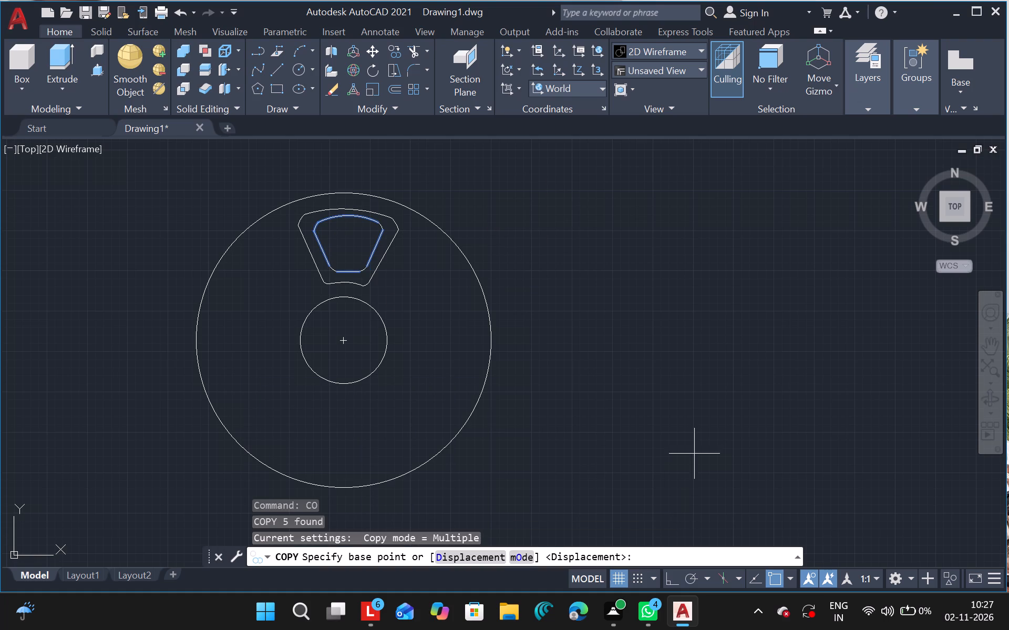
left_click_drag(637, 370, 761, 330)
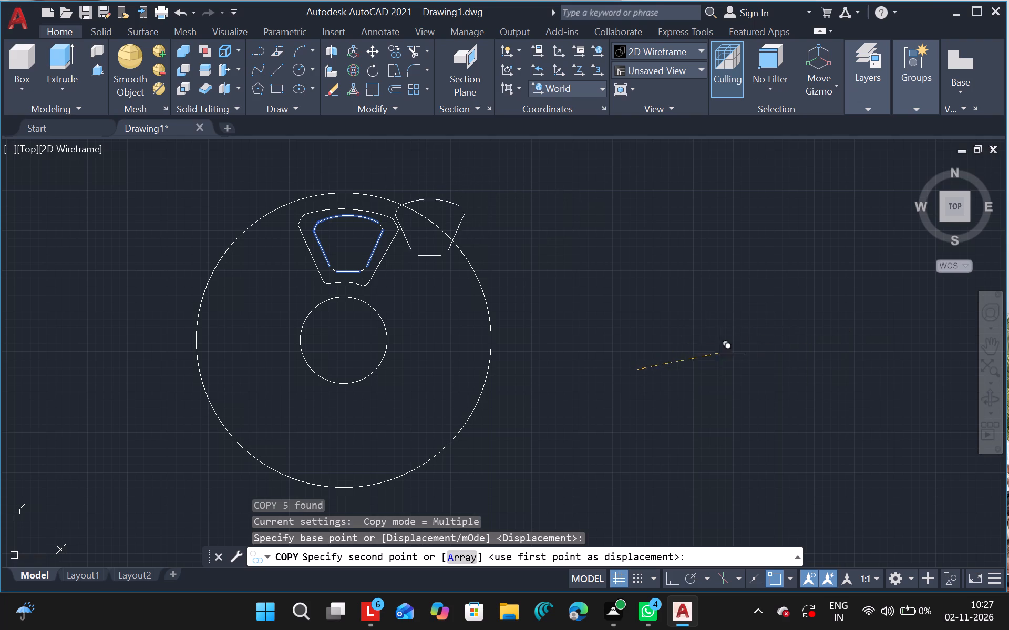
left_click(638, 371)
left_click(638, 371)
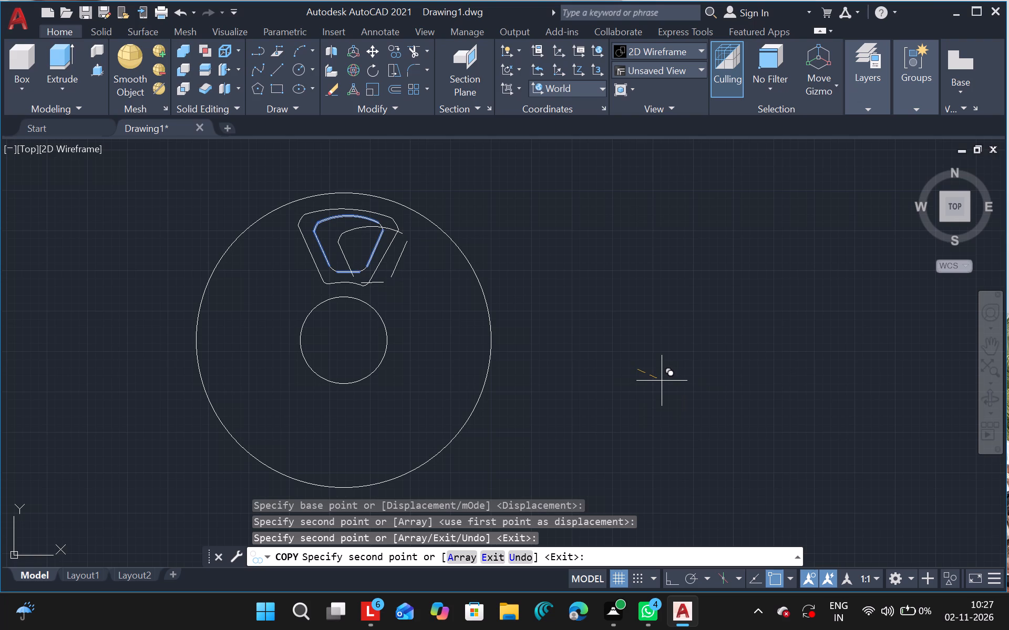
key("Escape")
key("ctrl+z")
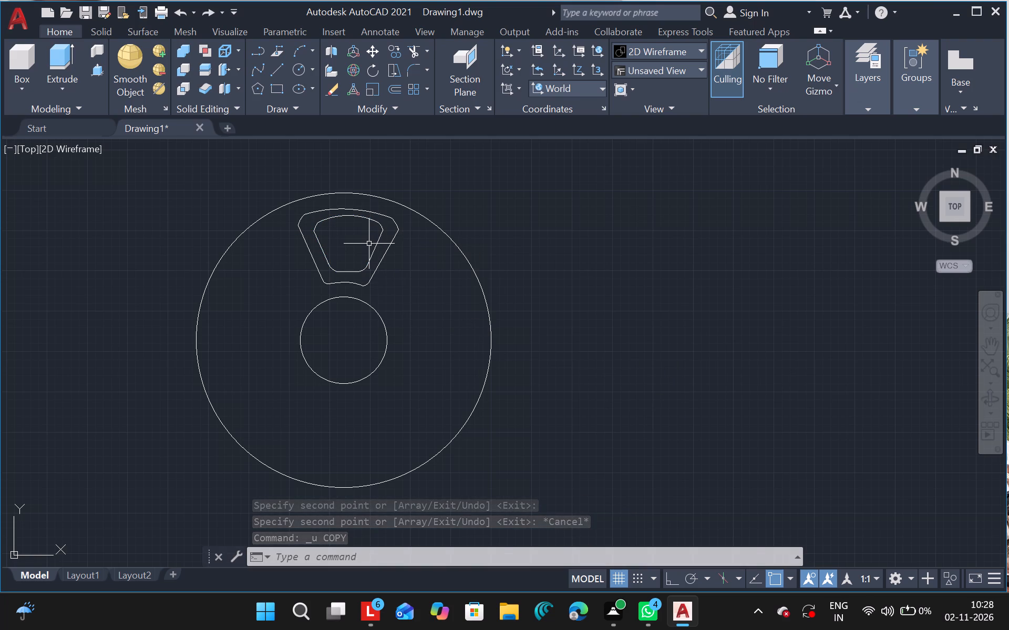
Copy the complete inner opening outline, including its corner arcs, placing one copy across the wheel's right rim and another outside its left side.
scroll(369, 244, "up", 1, "ctrl")
left_click_drag(276, 208, 360, 198)
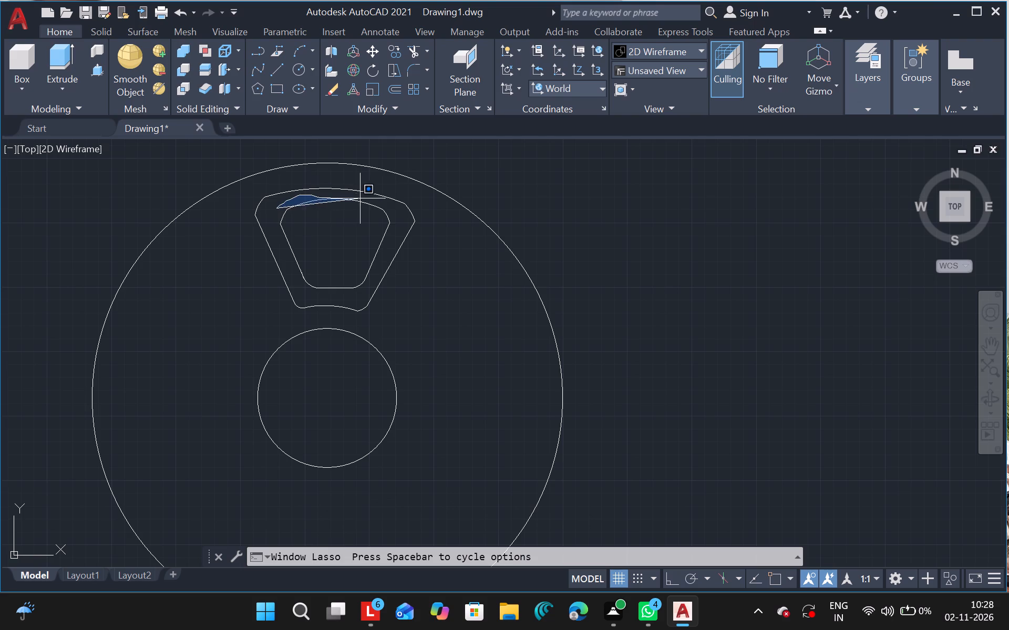
left_click_drag(360, 198, 353, 298)
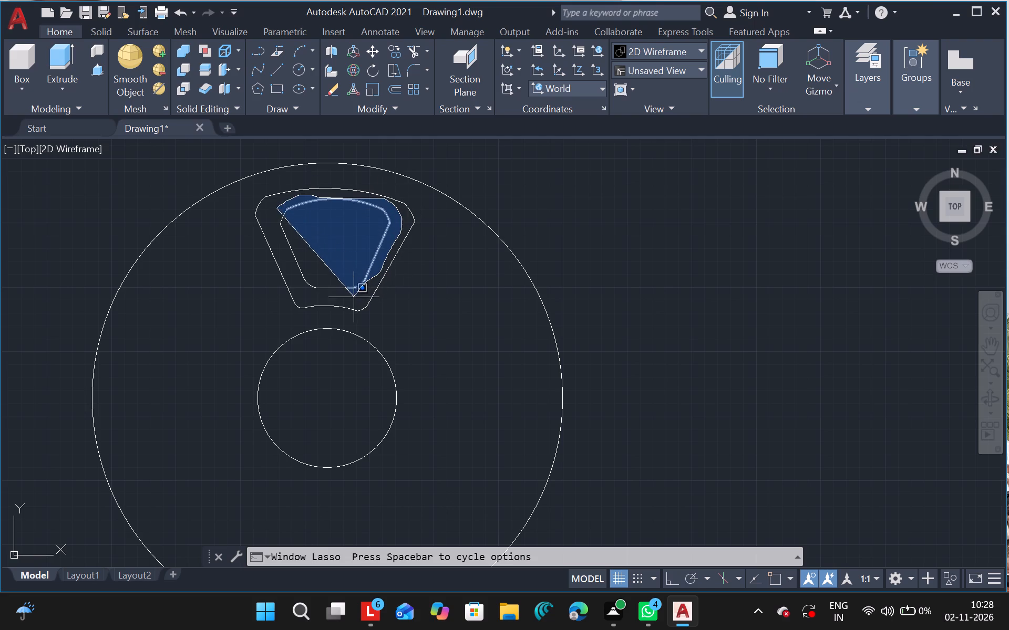
left_click_drag(353, 298, 270, 242)
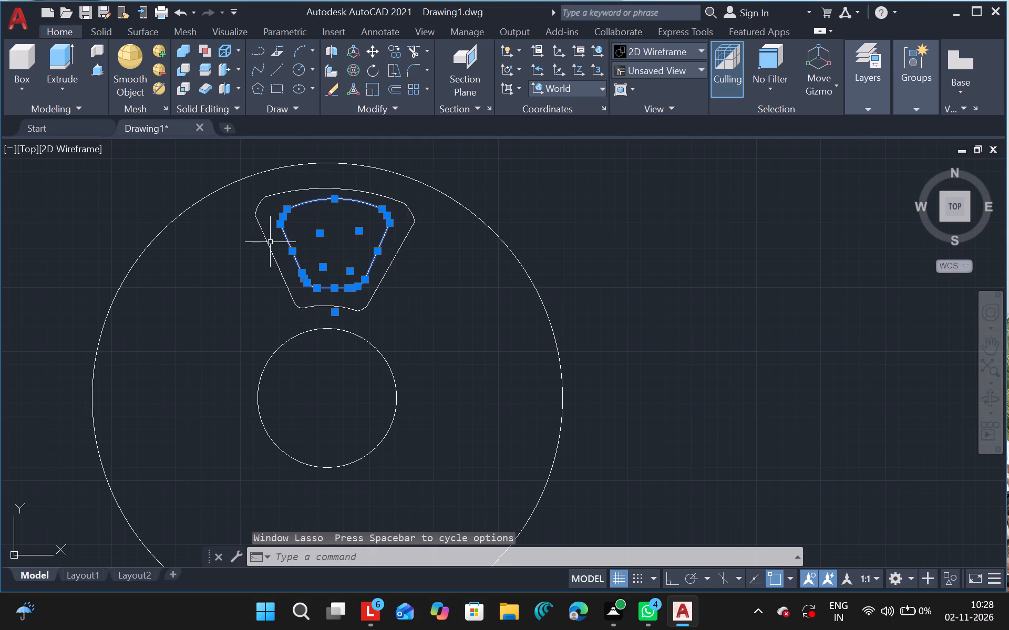
type("co")
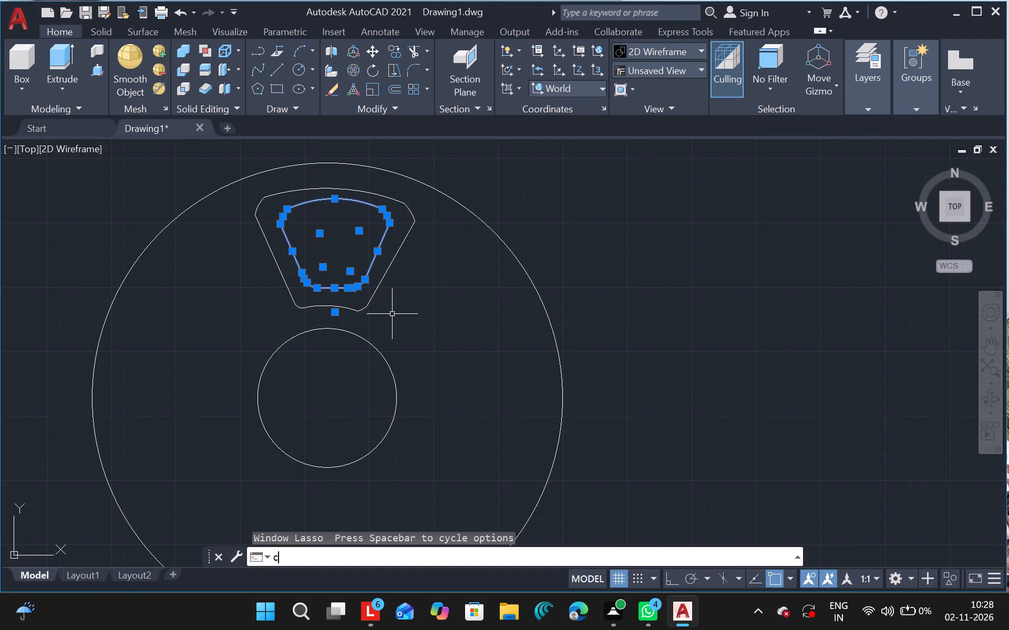
left_click(300, 390)
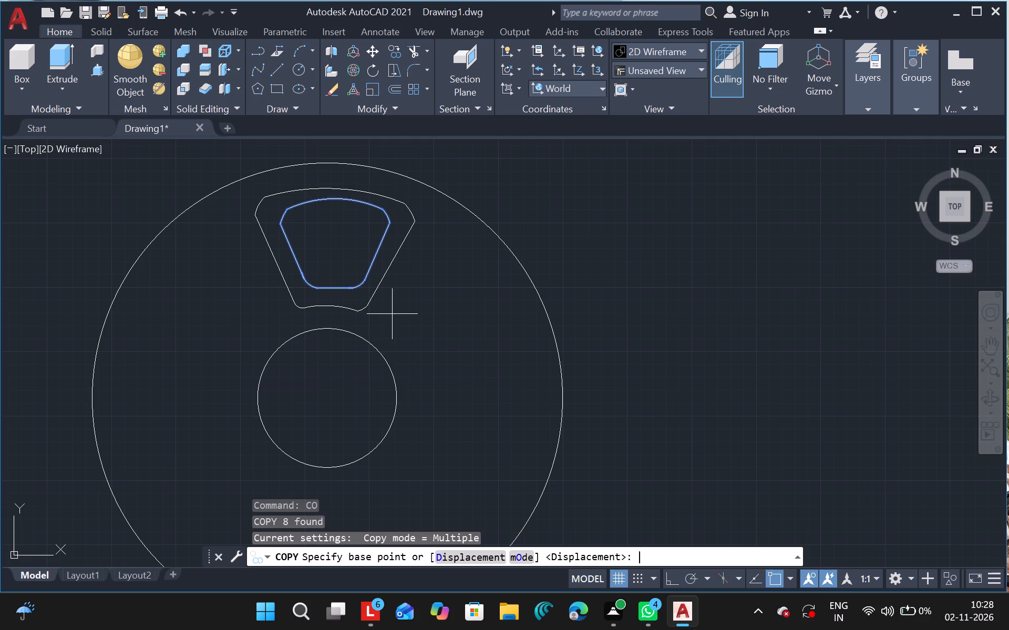
left_click(792, 388)
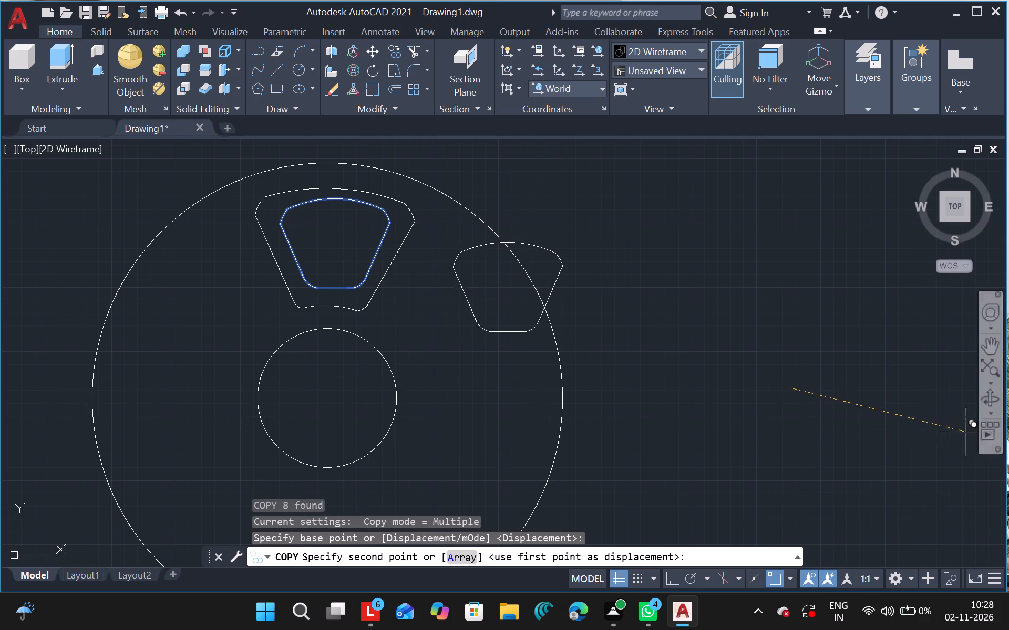
left_click(936, 424)
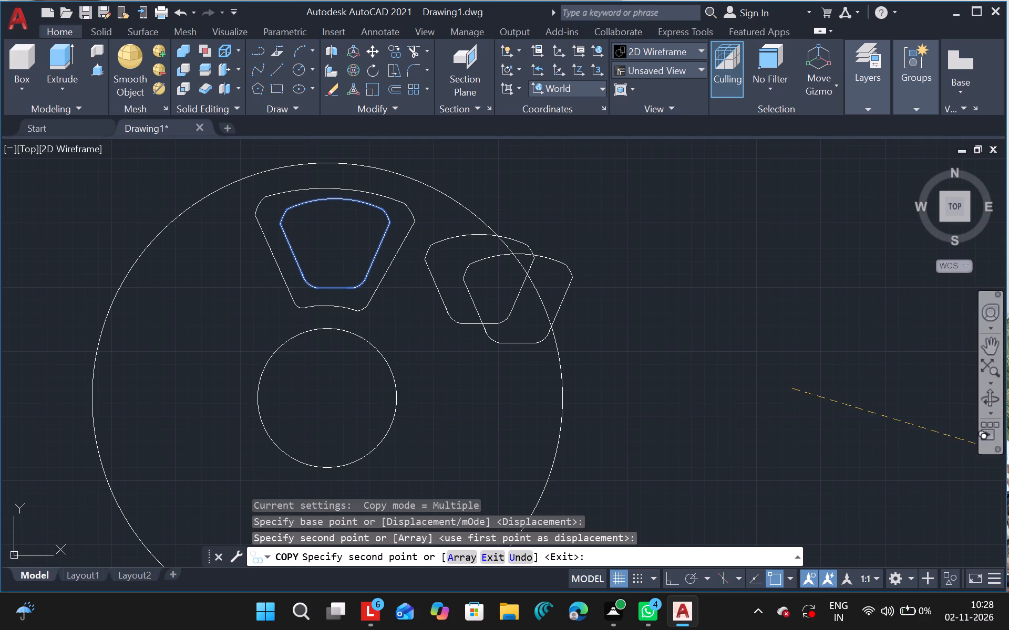
left_click(527, 387)
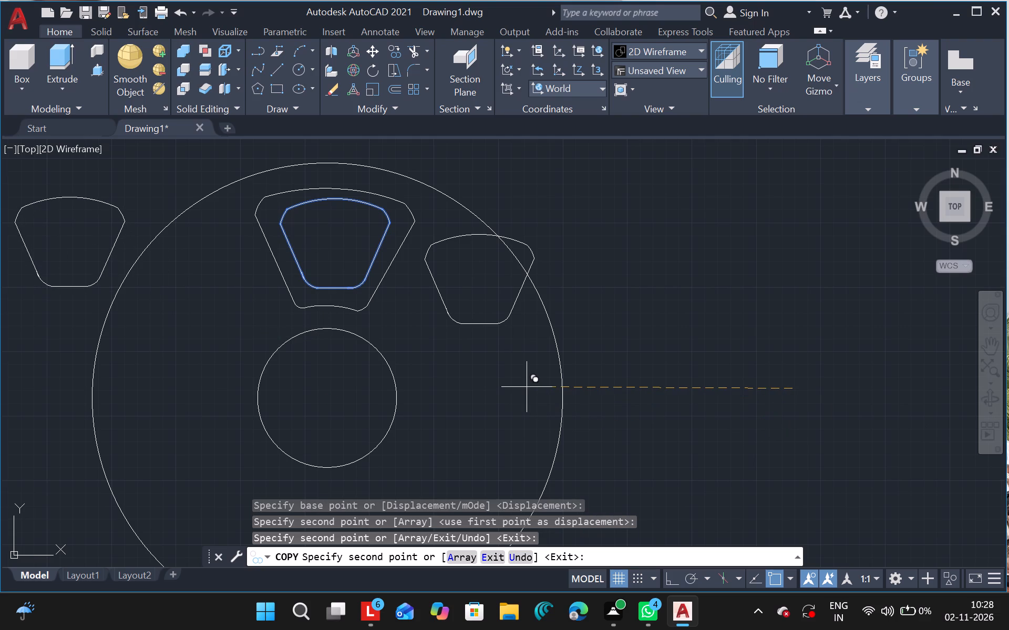
key("Escape")
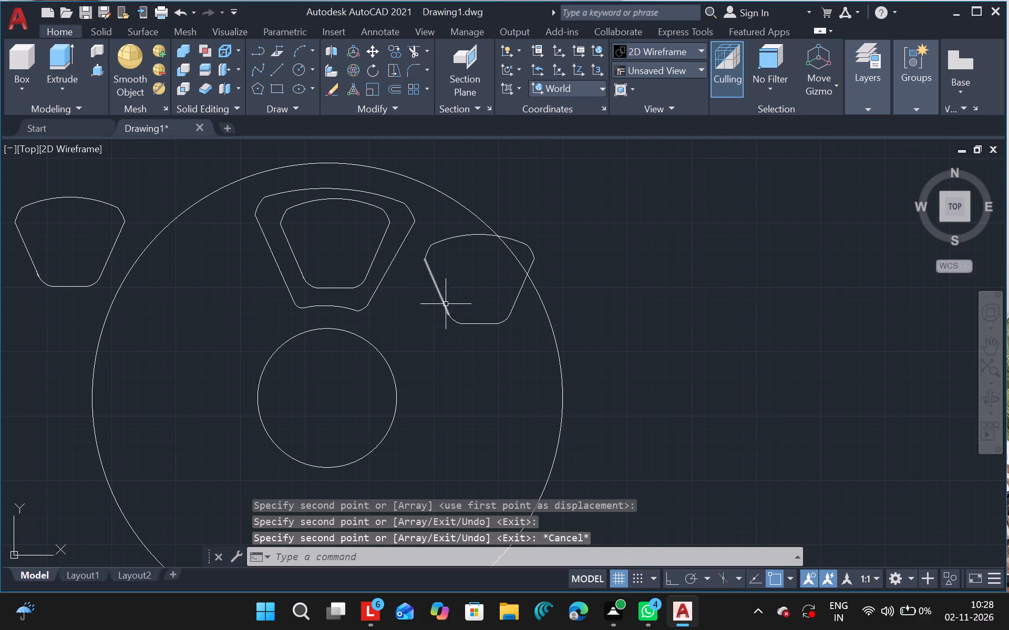
Erase the copied opening outline that overlaps the wheel's right rim.
left_click_drag(417, 239, 541, 323)
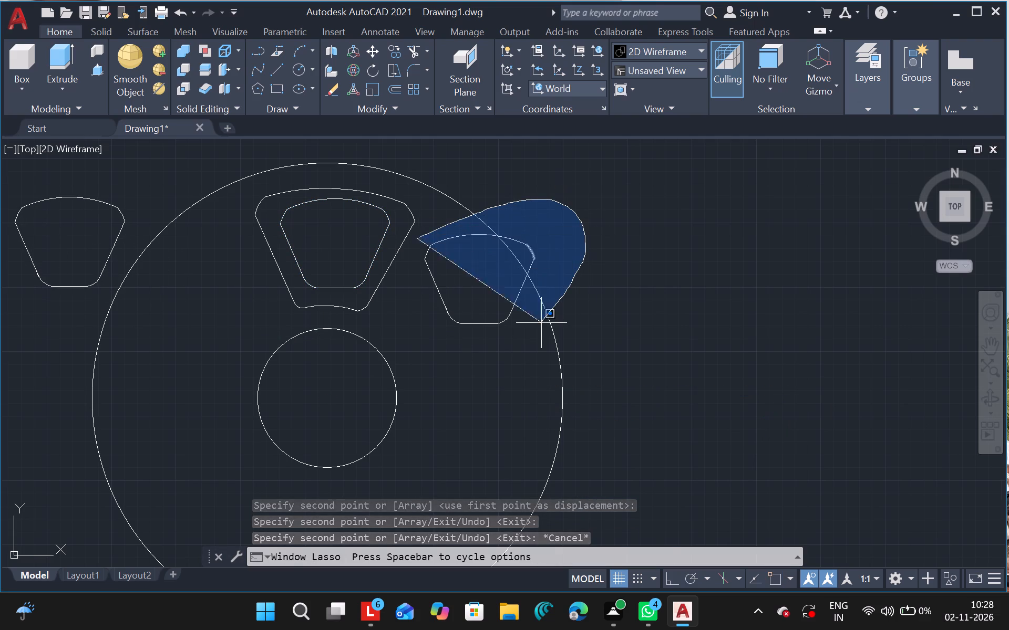
left_click_drag(541, 323, 410, 300)
key("Delete")
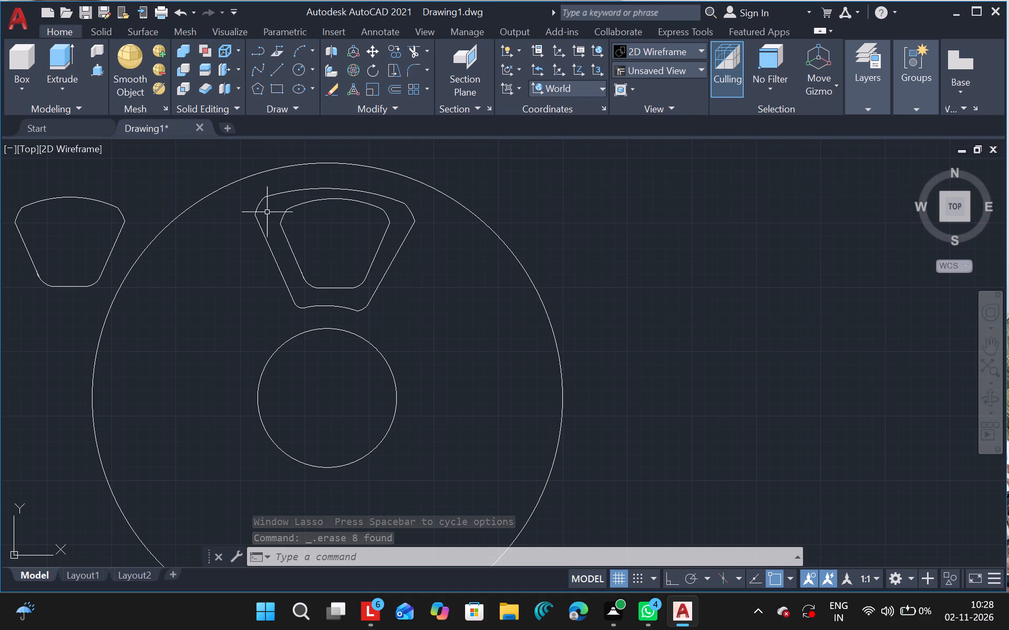
Erase the original inner outline inside the wheel's top opening.
left_click_drag(269, 214, 409, 219)
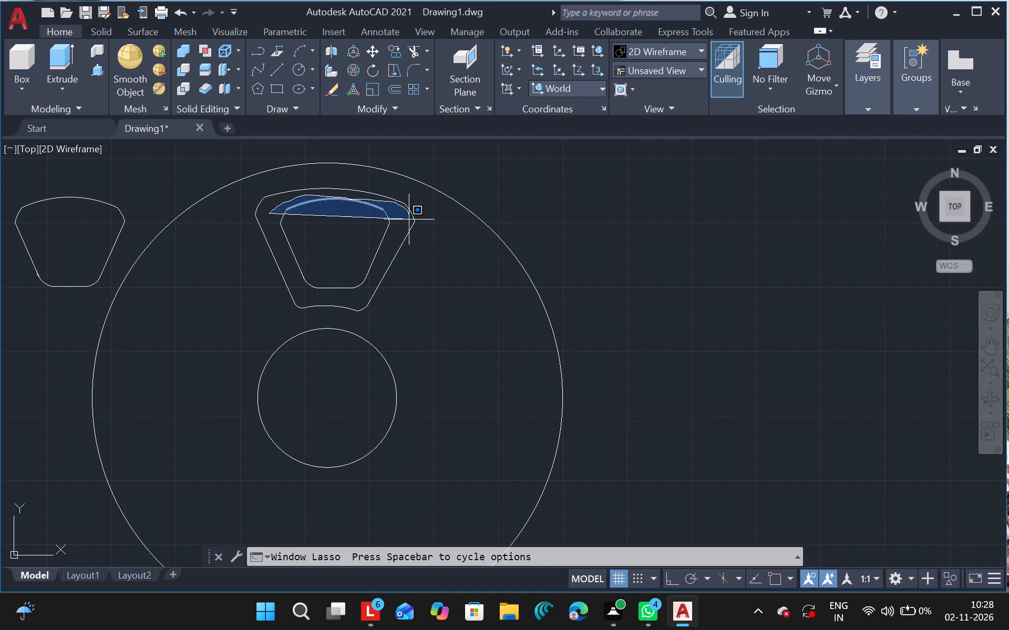
left_click_drag(409, 219, 281, 265)
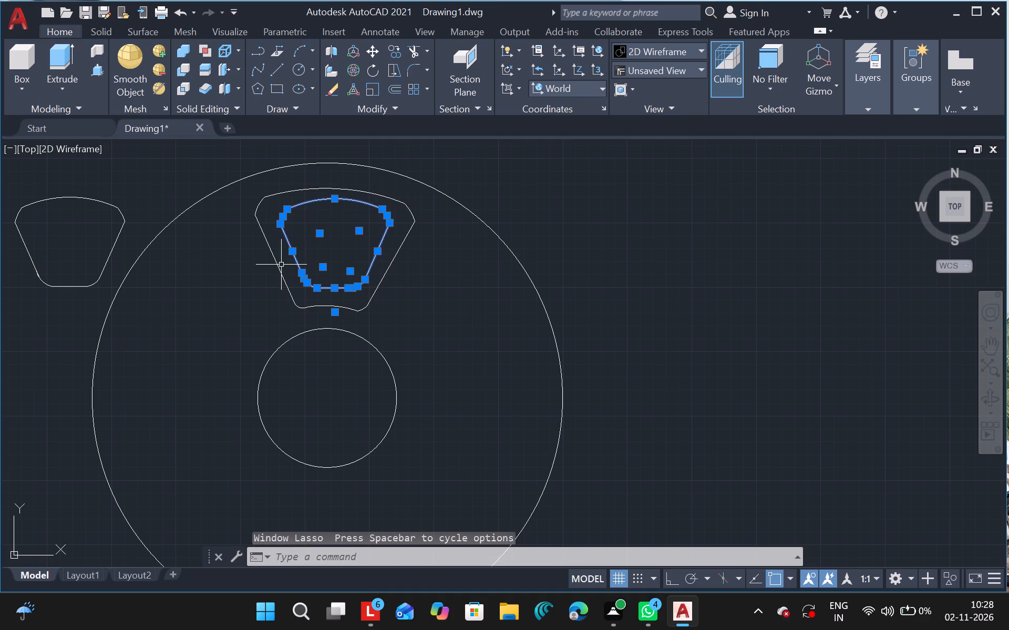
key("Delete")
Create a polar array of the top opening's complete outer outline around the hub's centre, with 7 items.
scroll(351, 254, "down", 1, "ctrl")
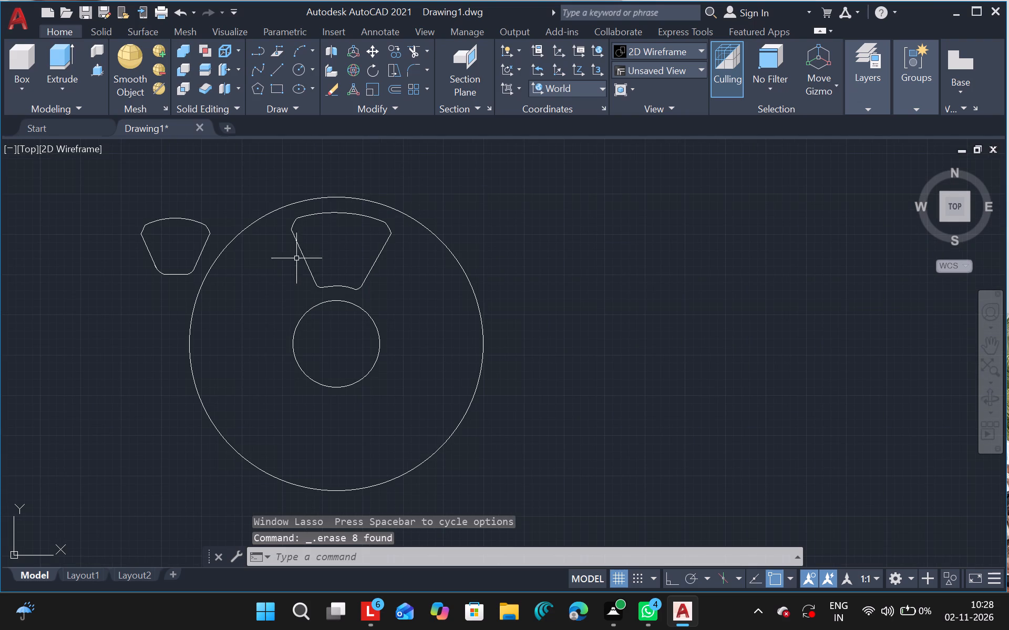
left_click(300, 249)
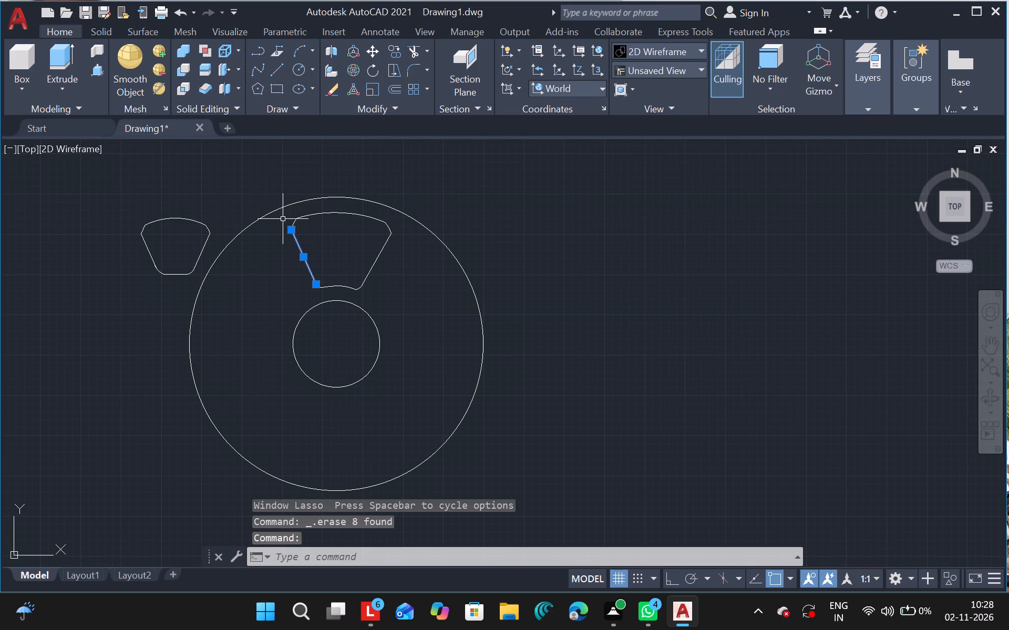
left_click_drag(283, 219, 359, 294)
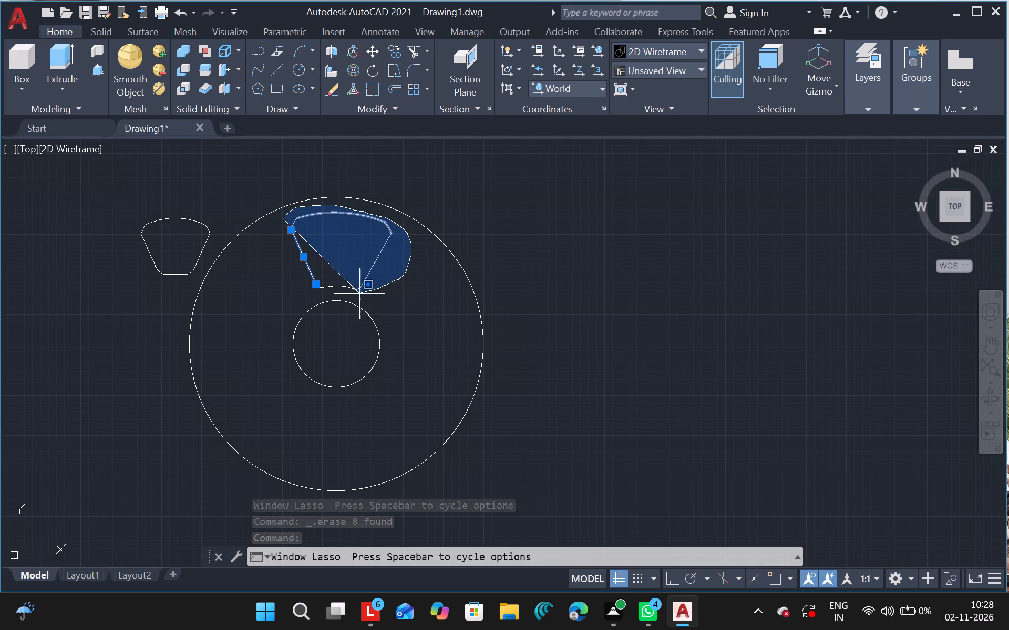
left_click_drag(359, 294, 274, 269)
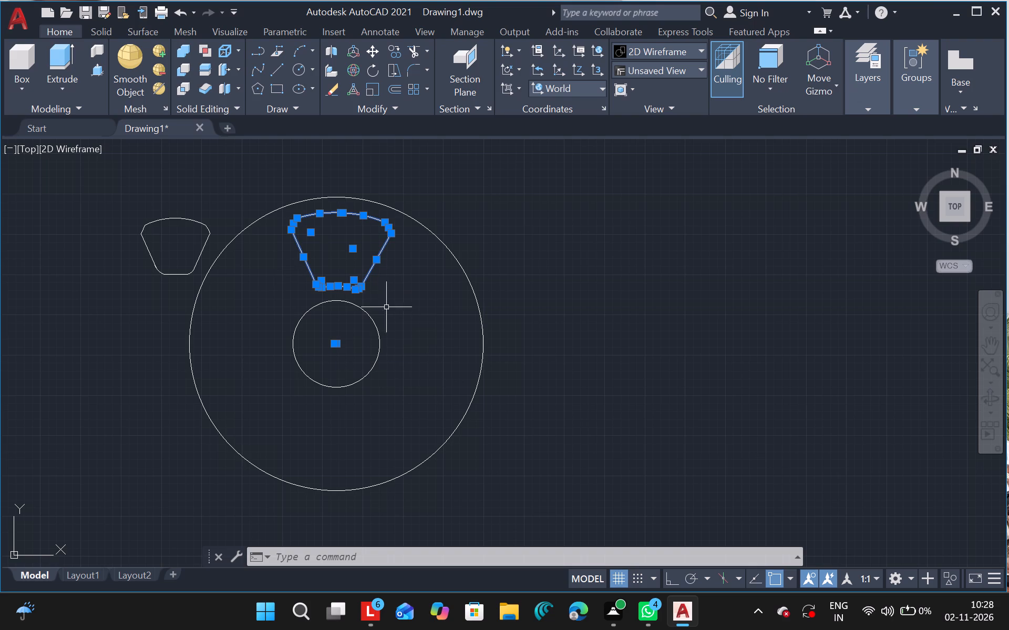
type("pol")
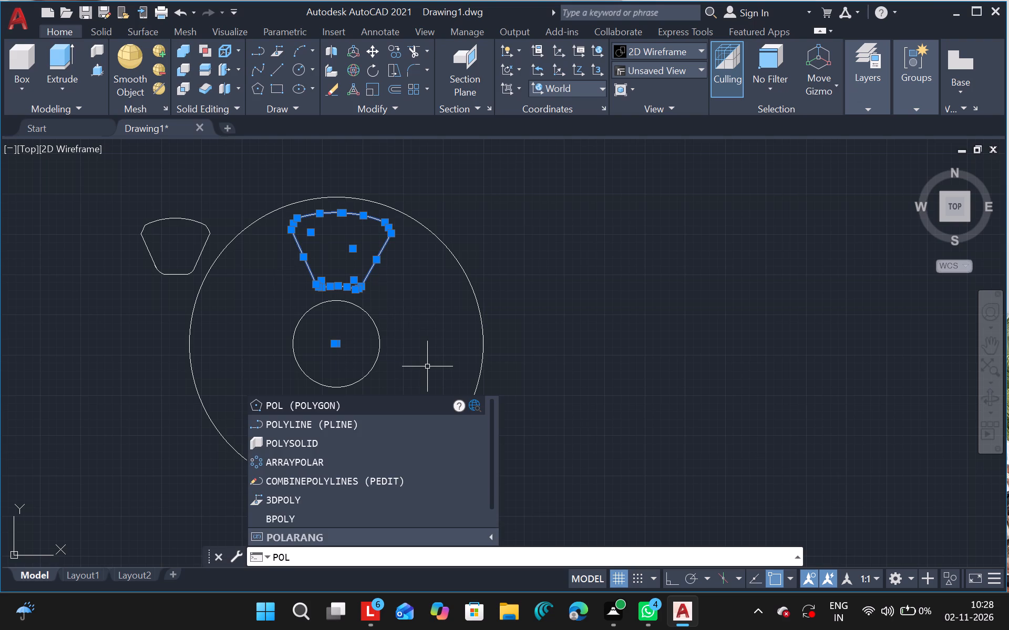
type("ar")
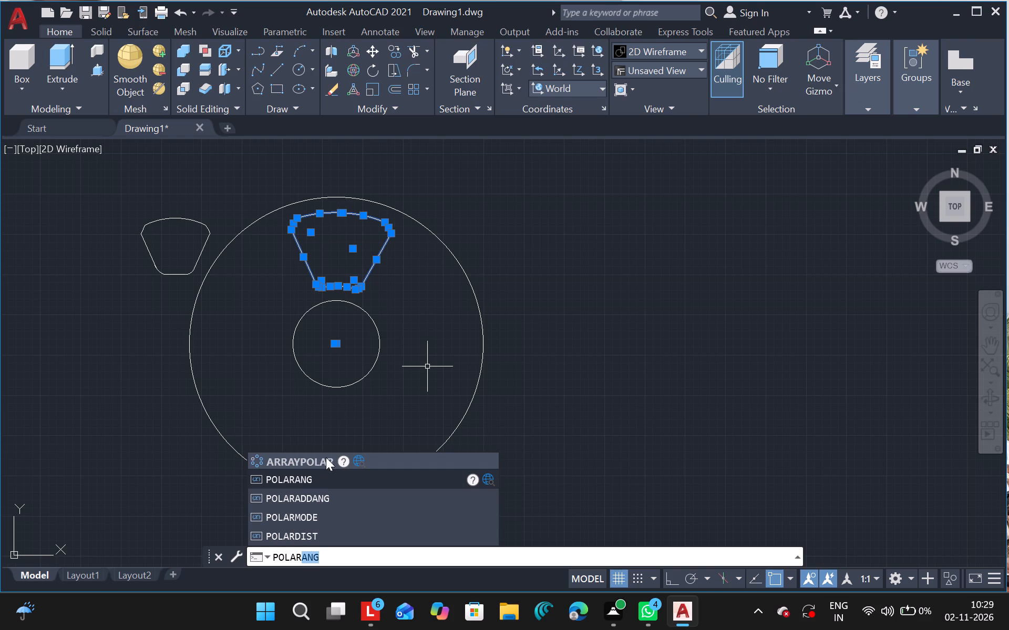
left_click(306, 462)
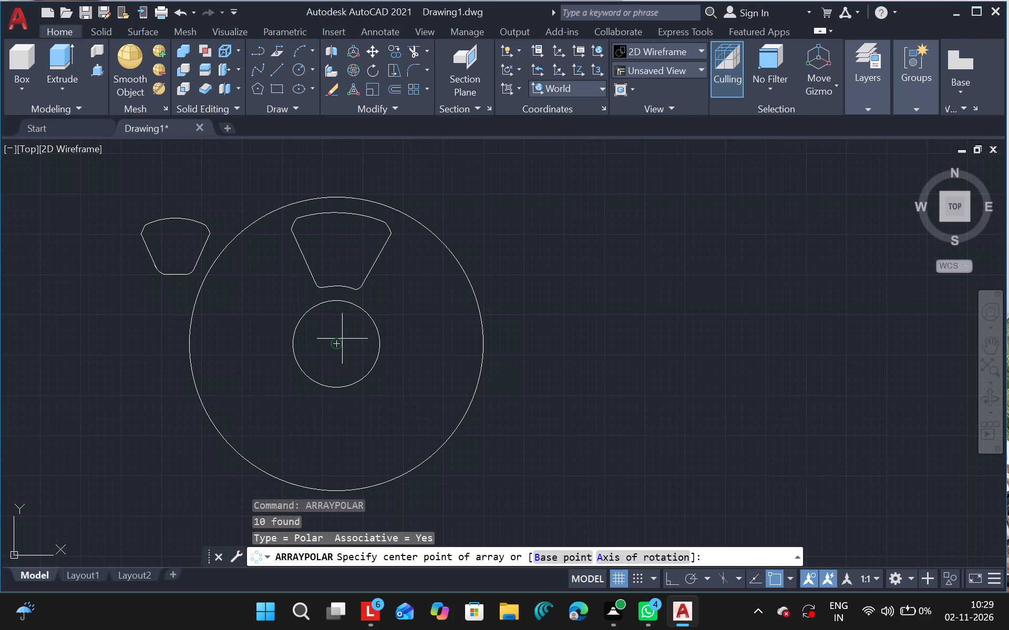
left_click(334, 345)
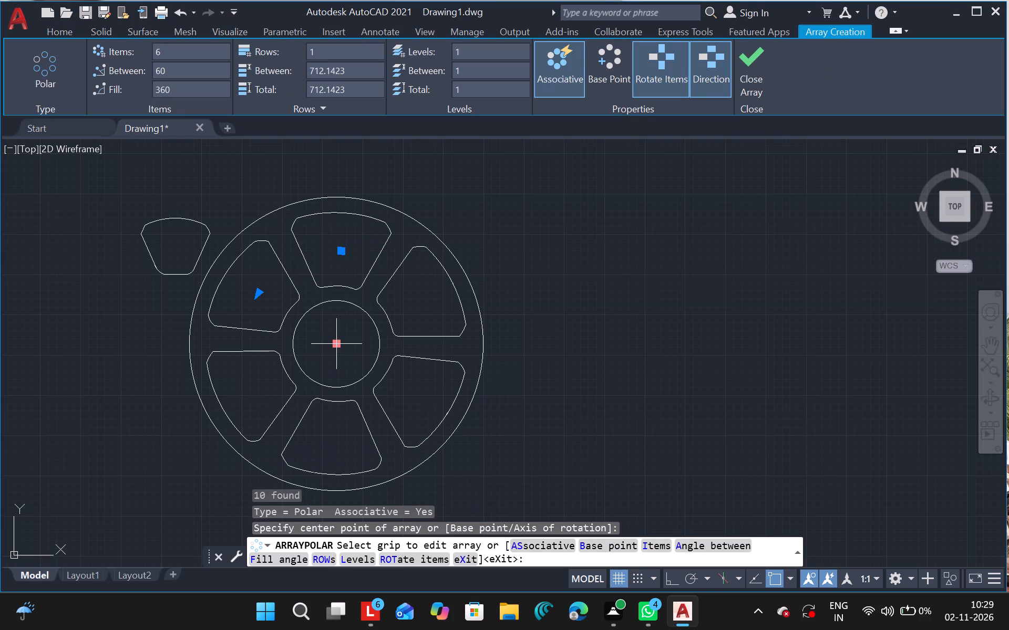
left_click(169, 52)
key("BackSpace")
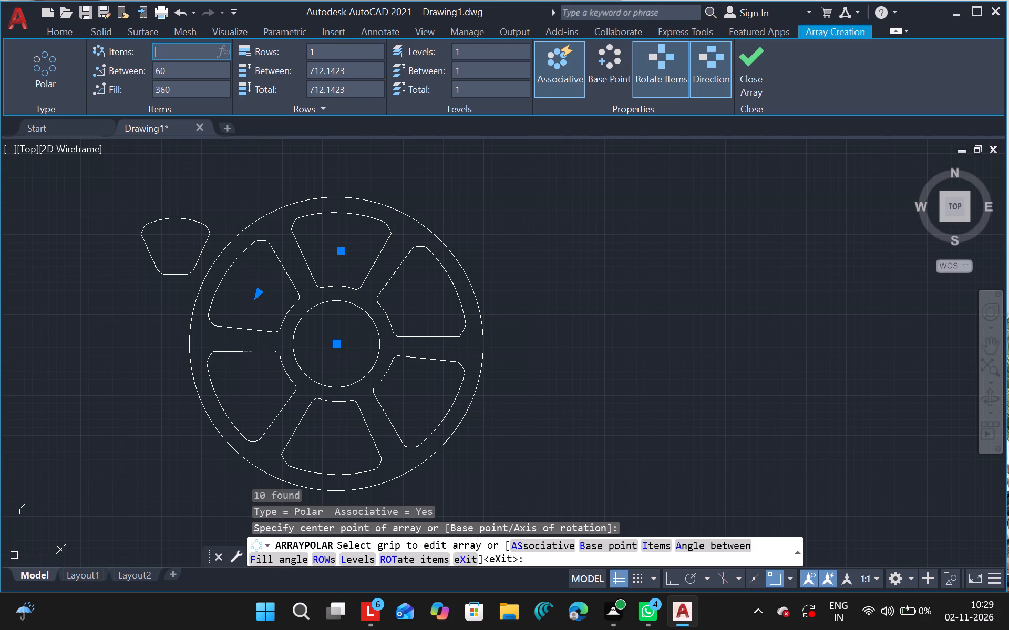
key("6")
key("Return")
key("7")
key("Return")
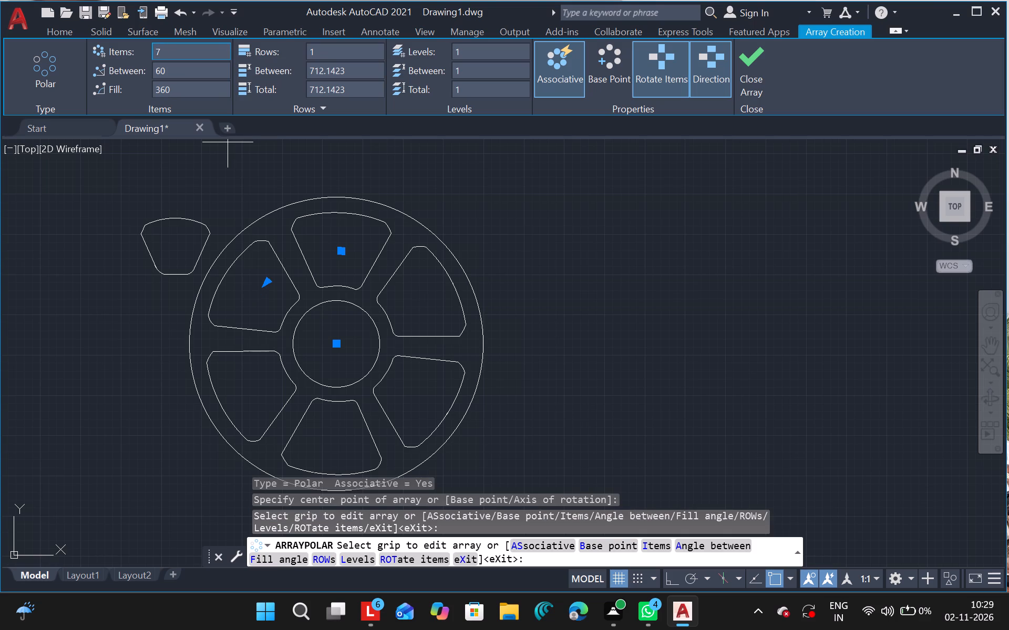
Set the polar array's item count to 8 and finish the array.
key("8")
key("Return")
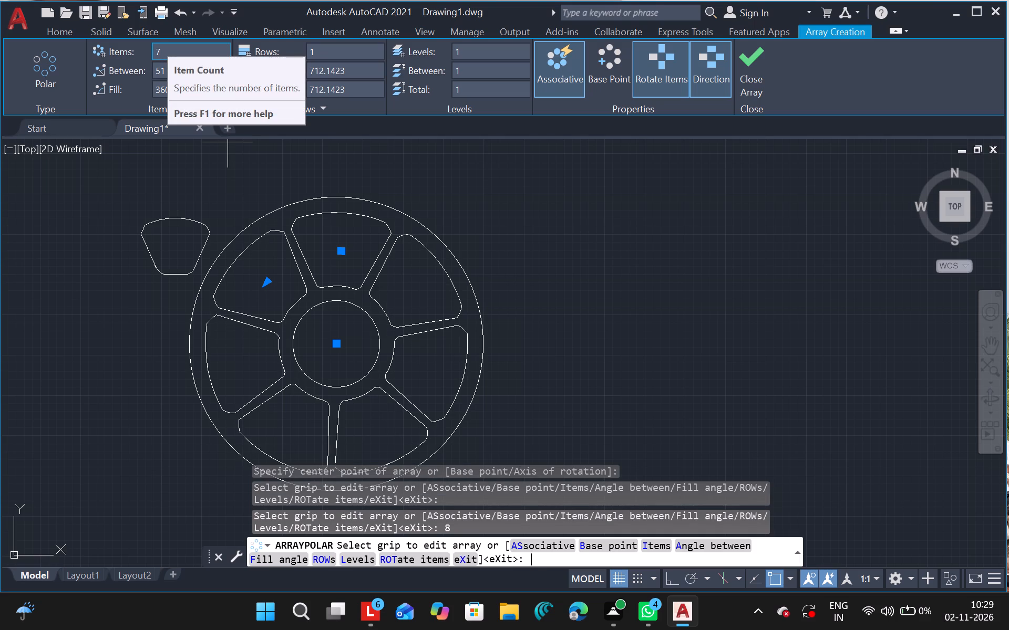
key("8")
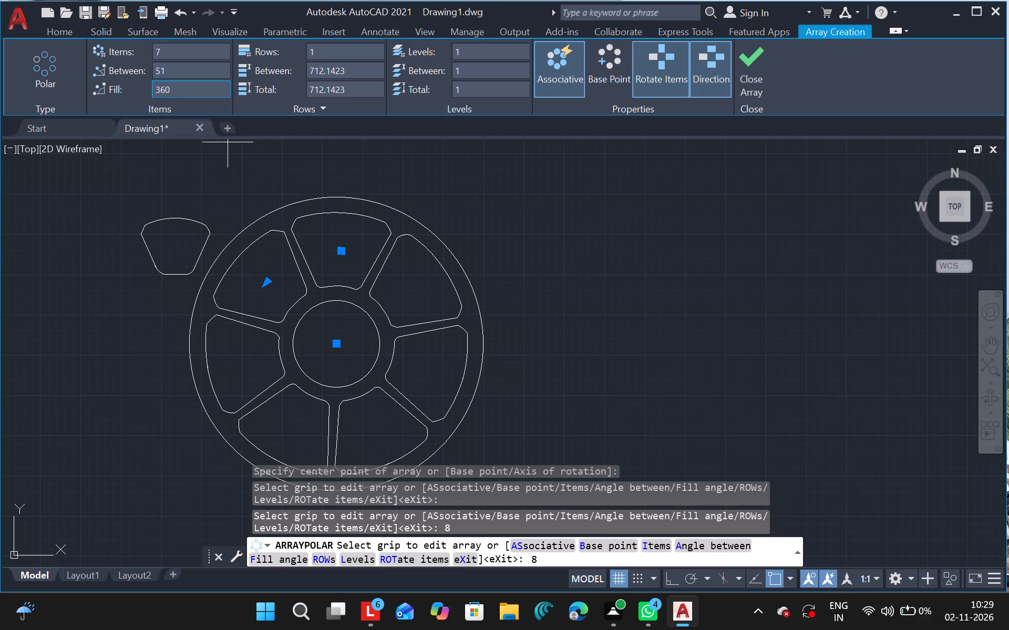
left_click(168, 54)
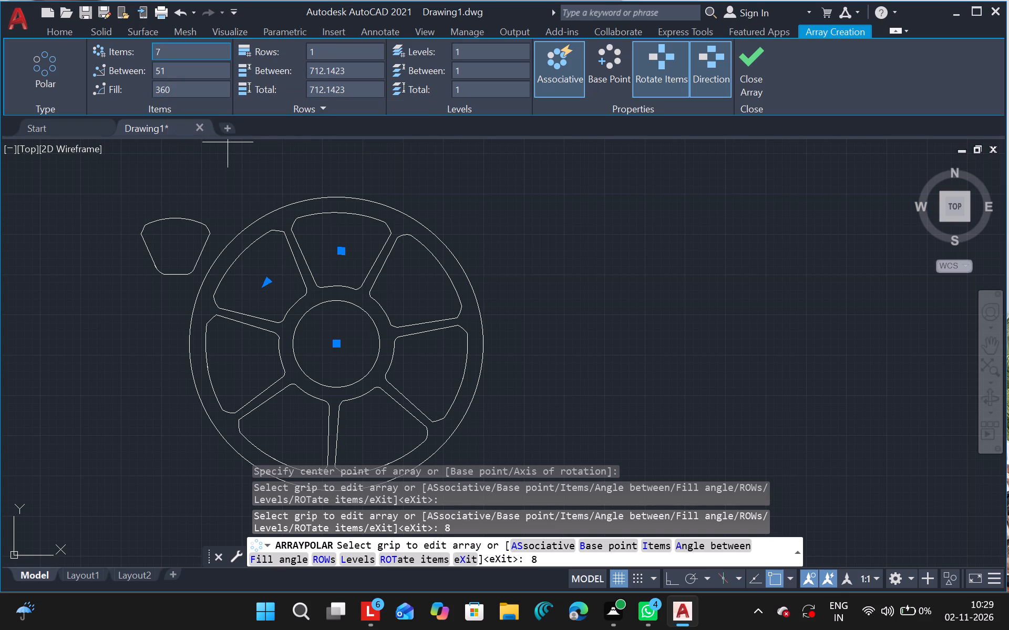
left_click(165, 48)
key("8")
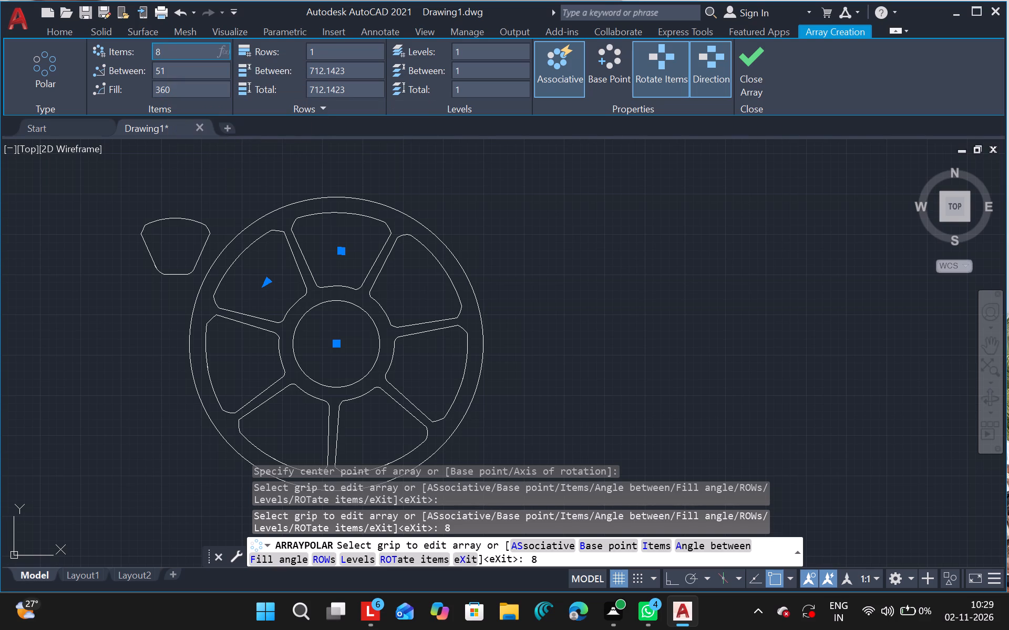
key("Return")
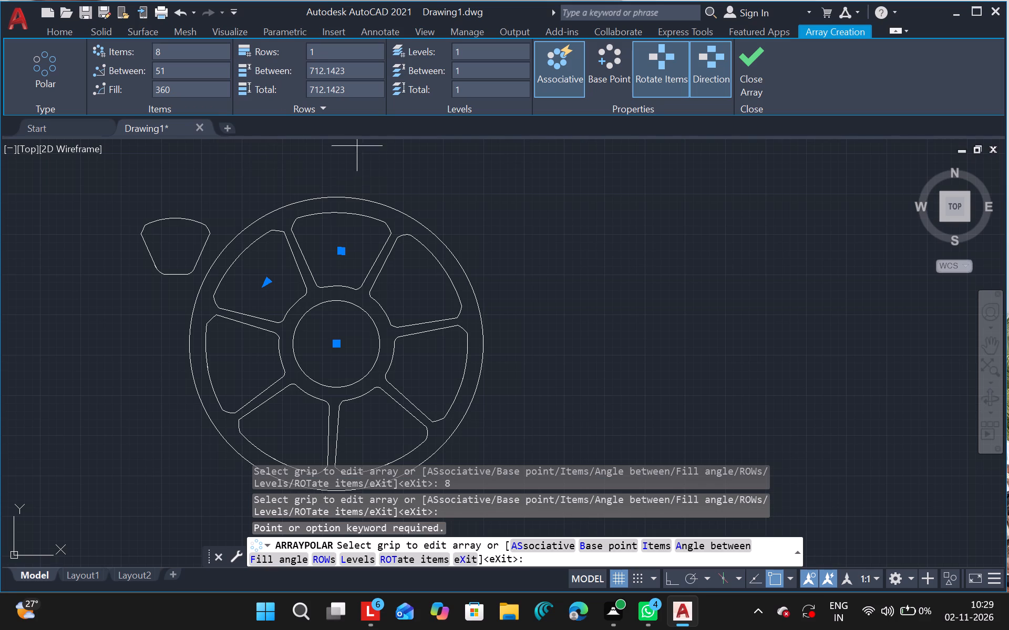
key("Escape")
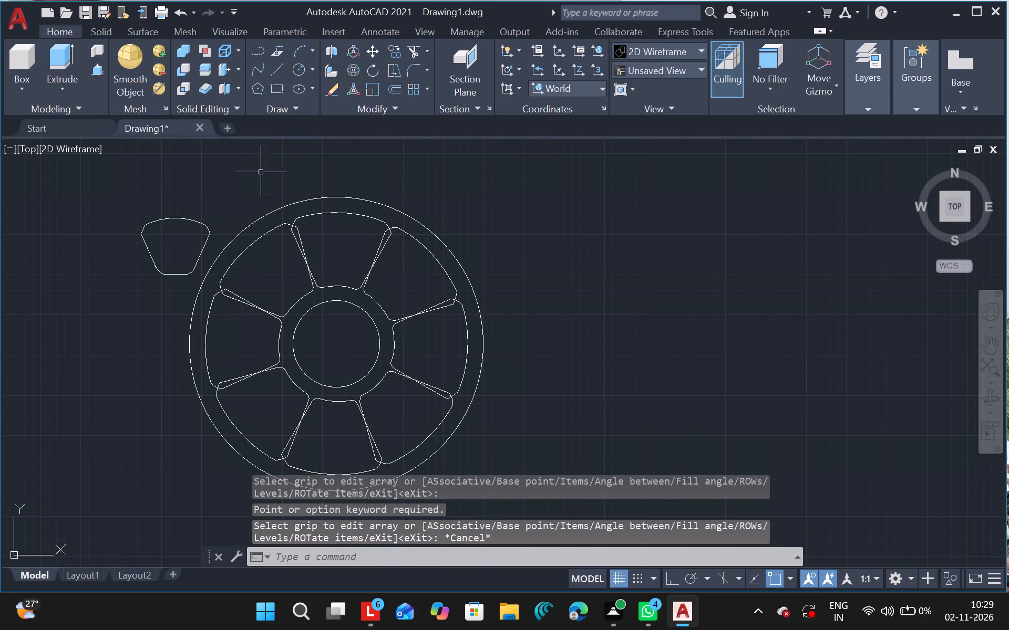
Set the item count of the existing opening array to 7.
left_click(245, 249)
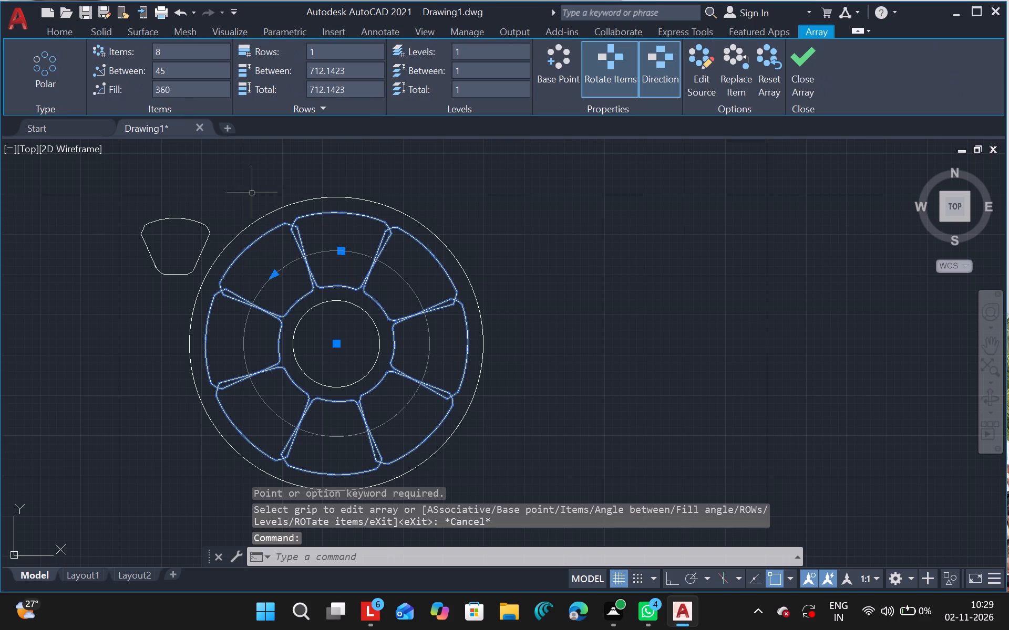
left_click(174, 52)
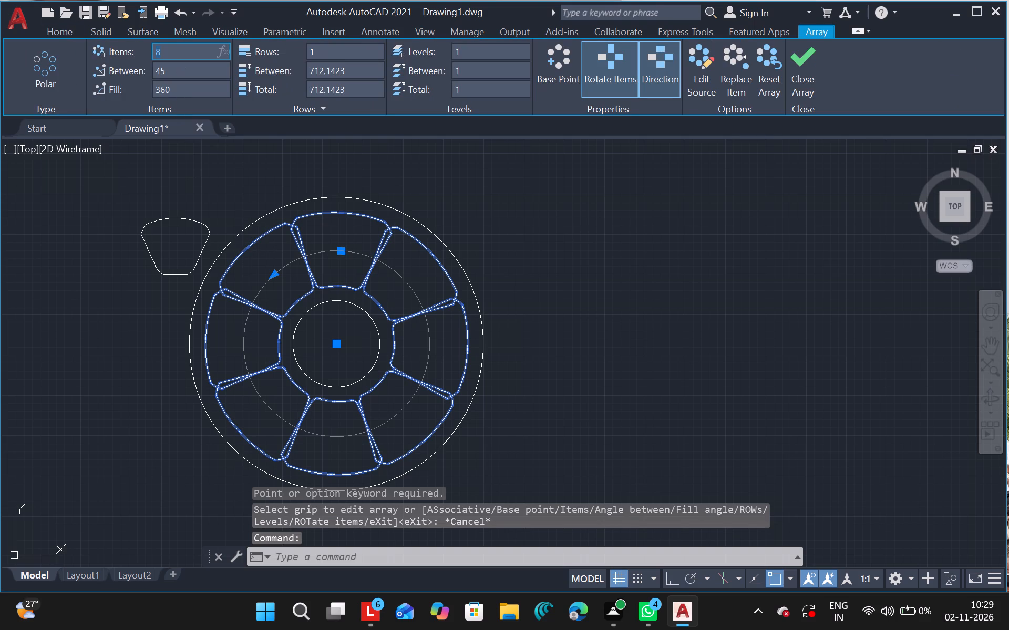
key("7")
key("Return")
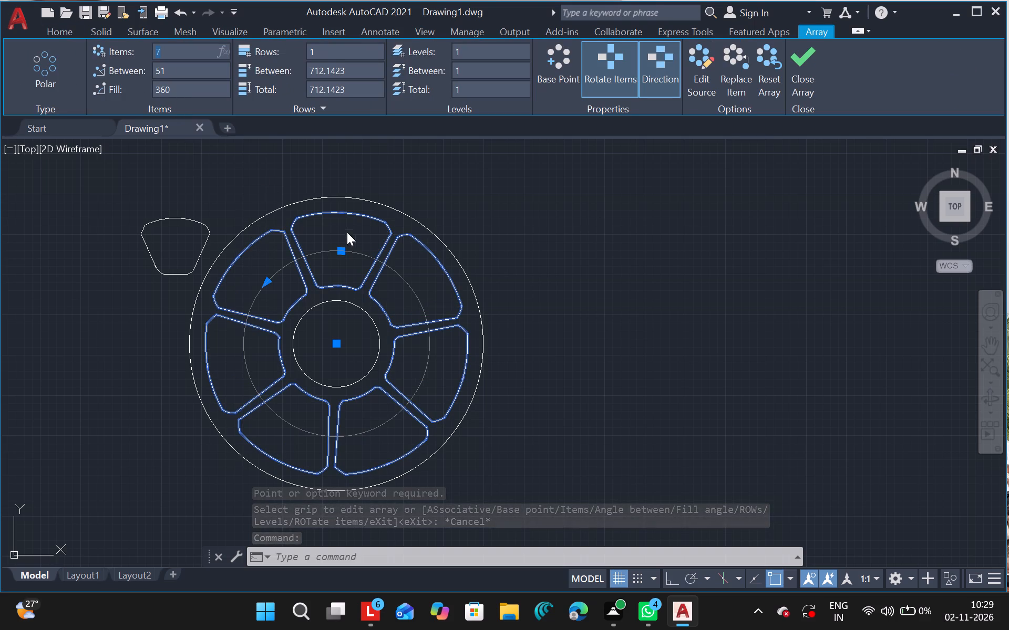
key("Escape")
key("Escape")
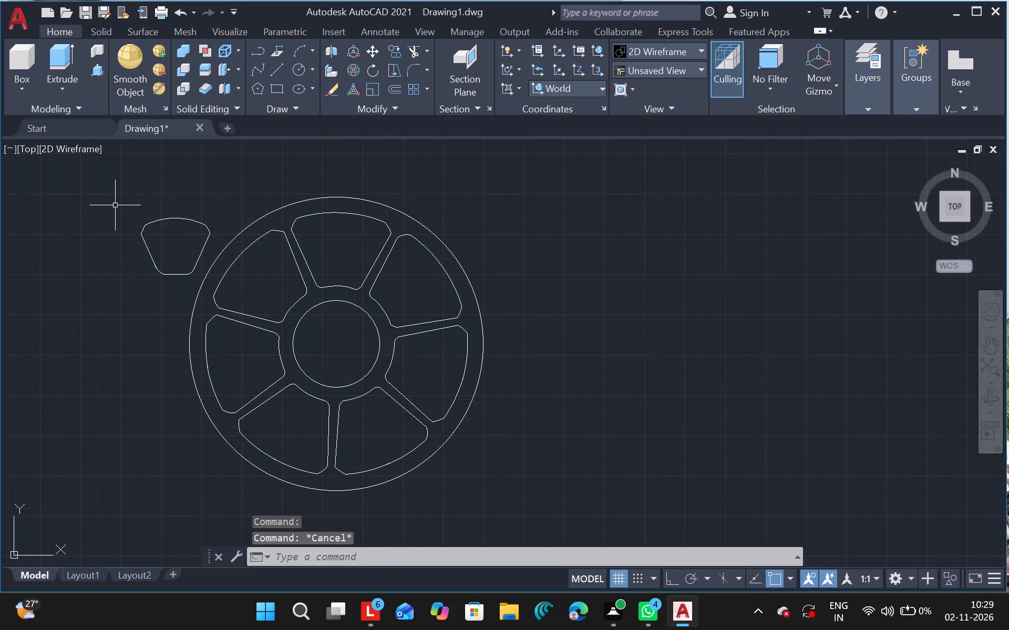
Copy the complete inner opening outline from outside the wheel into the wheel's top opening, centred within its outer outline.
left_click_drag(113, 205, 213, 254)
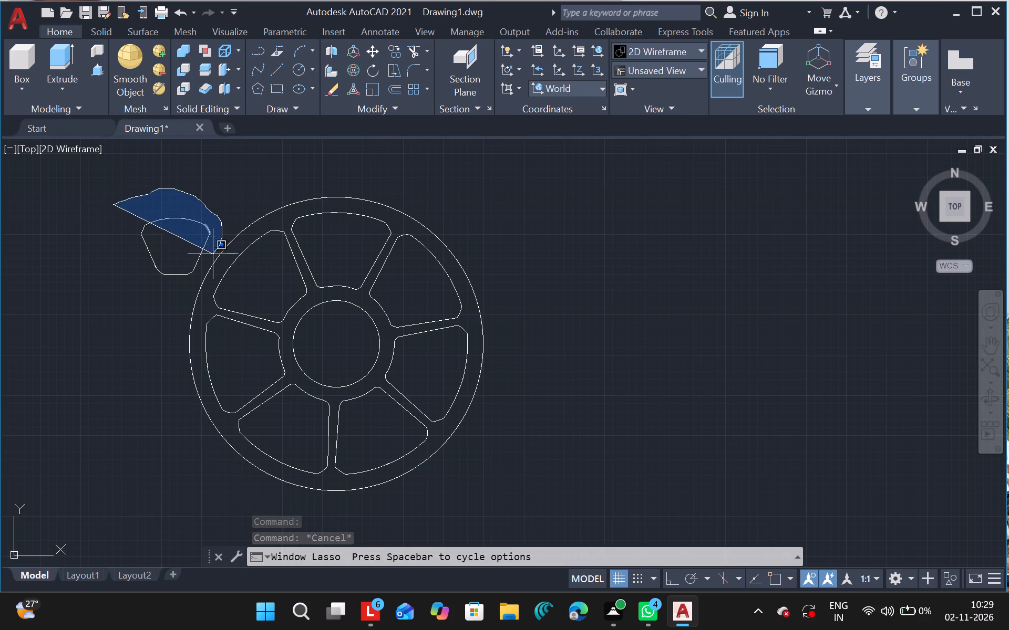
left_click_drag(213, 254, 113, 230)
type("co")
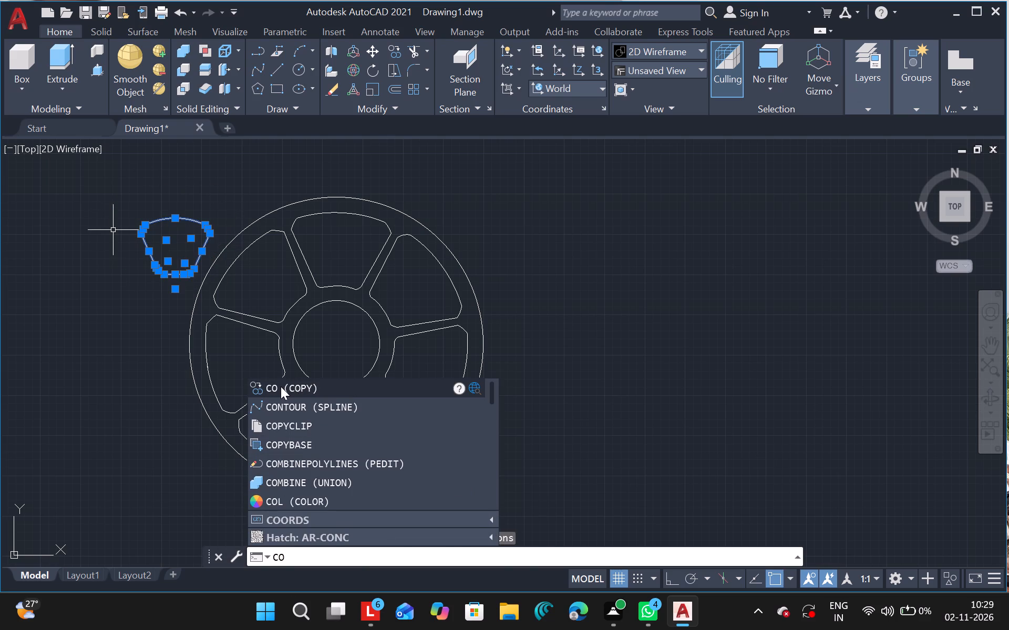
left_click(281, 386)
left_click_drag(693, 338, 861, 366)
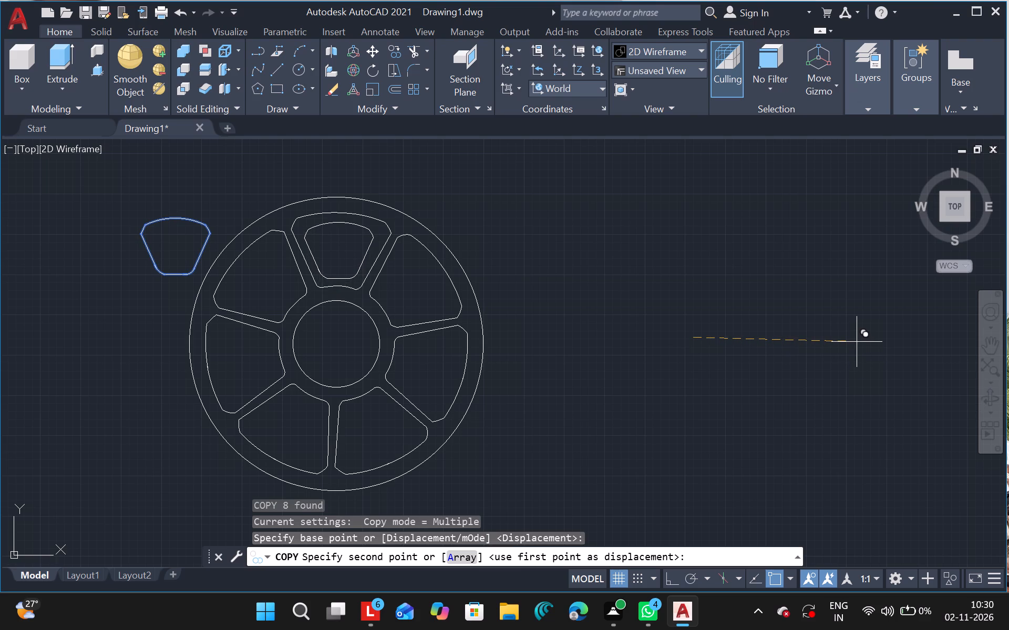
left_click(857, 342)
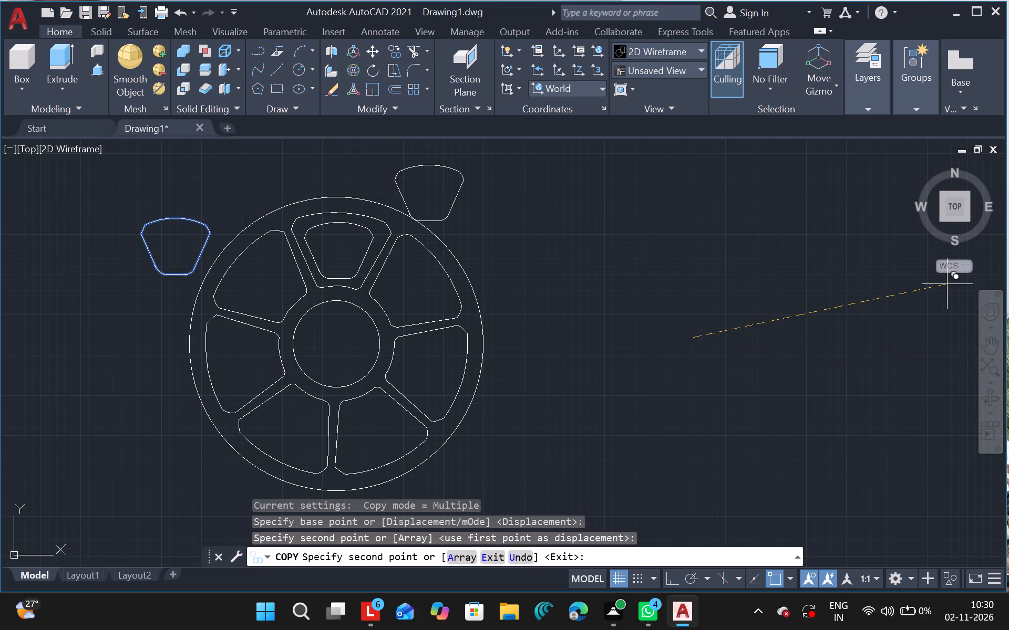
key("Escape")
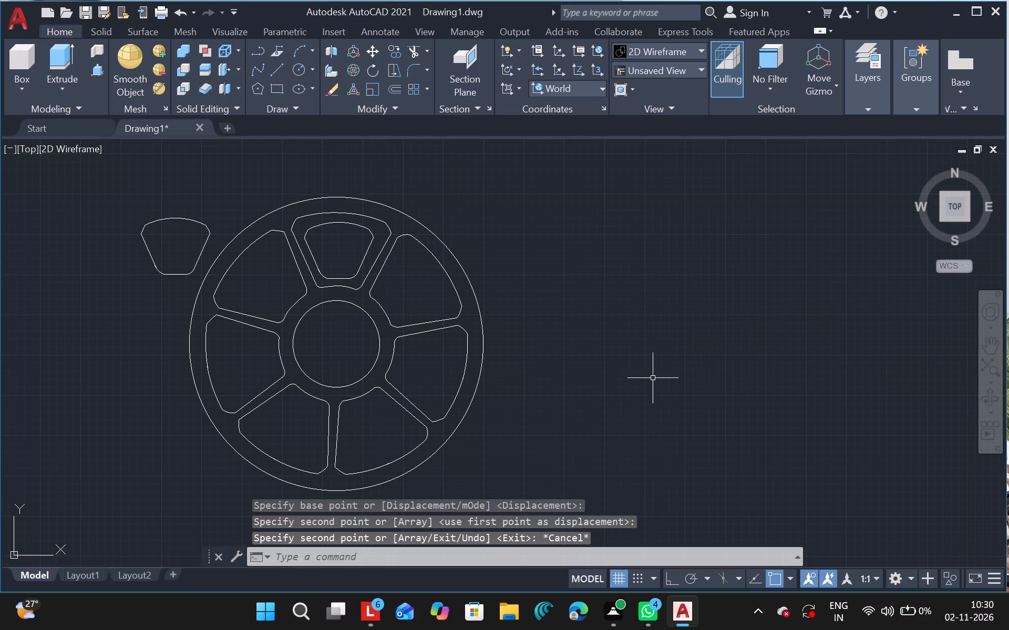
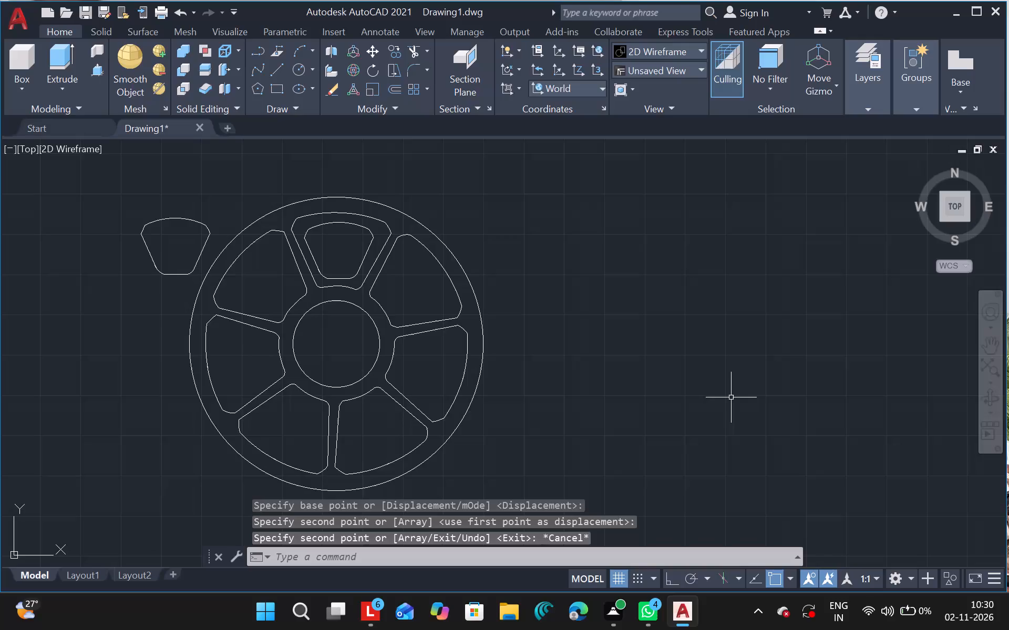
Draw a vertical line from above the wheel, through the top opening, ending just inside the hub circle.
left_click(273, 71)
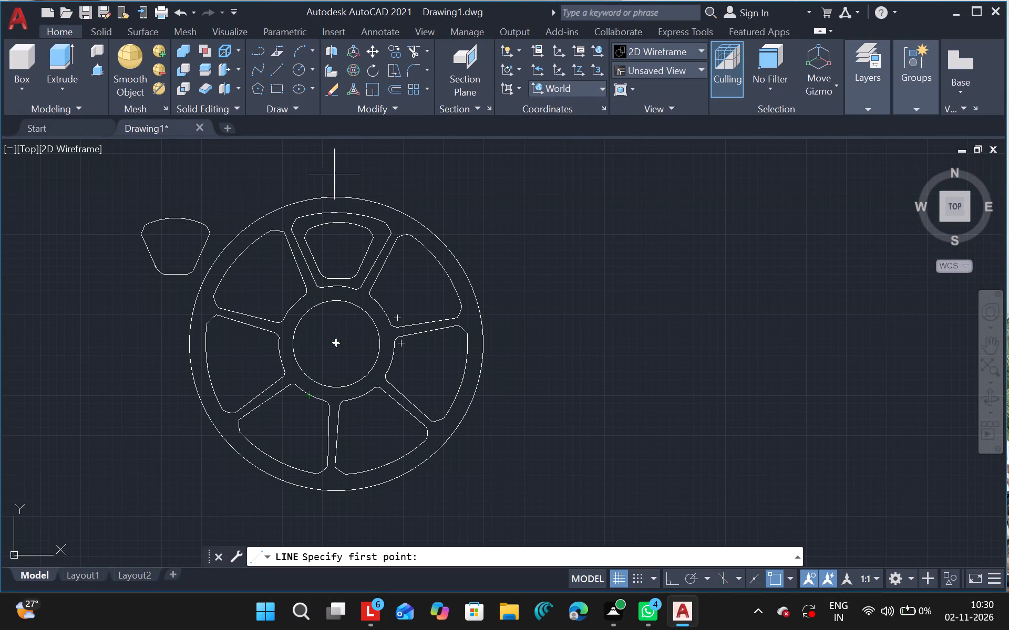
left_click_drag(321, 169, 311, 293)
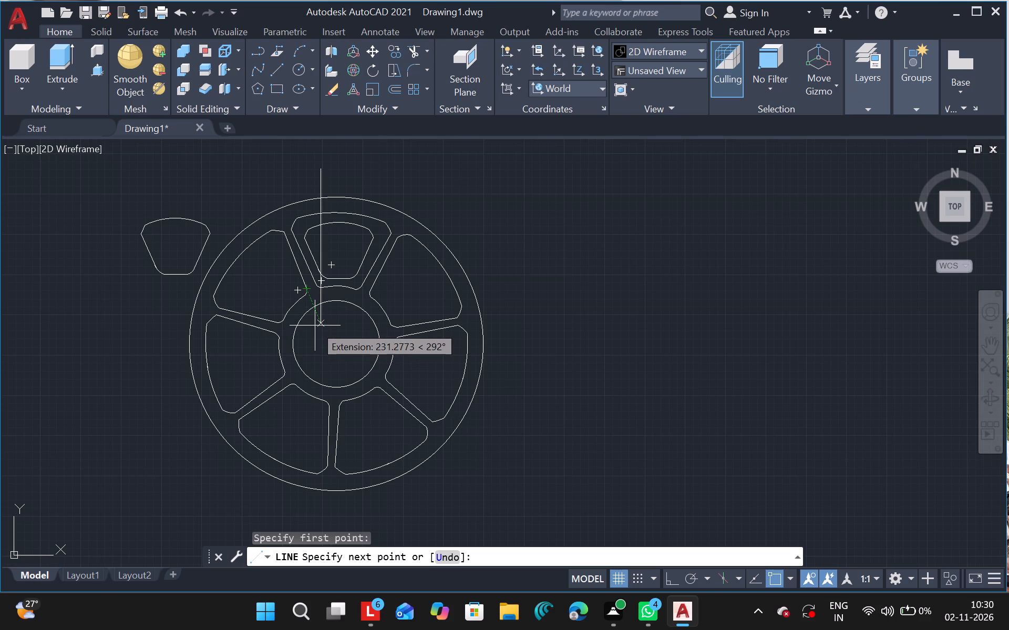
left_click(315, 325)
key("Escape")
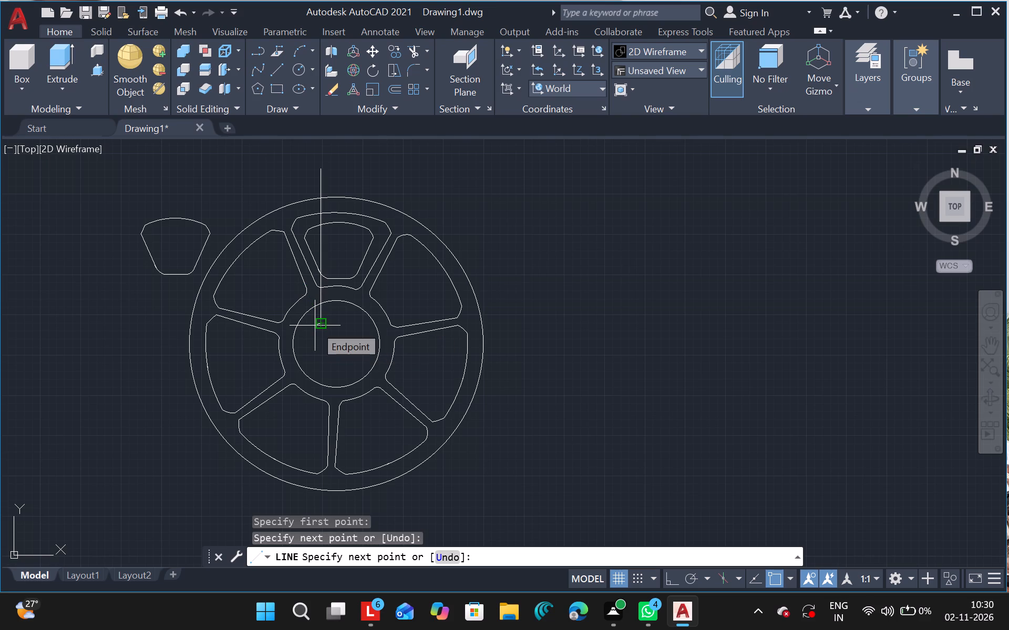
Copy the vertical line a short distance to the right, on the other side of the hub's centre.
left_click(322, 315)
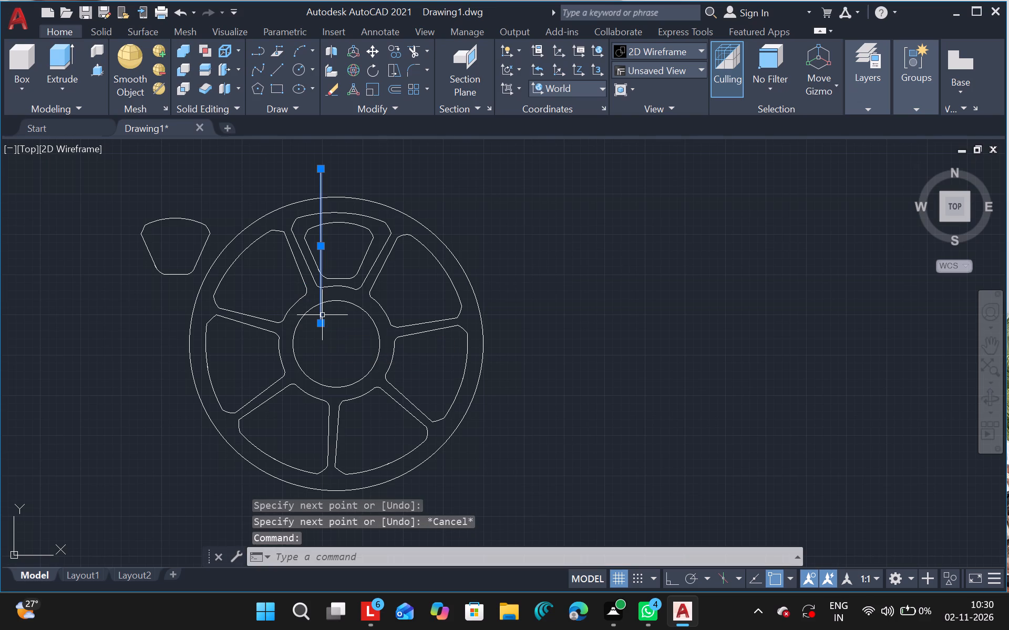
type("co")
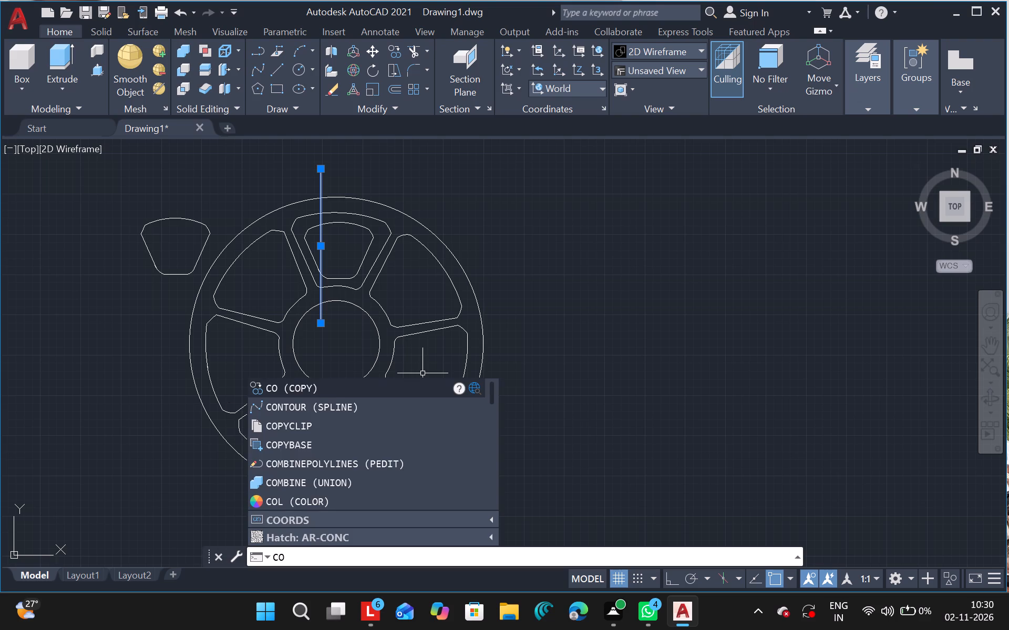
left_click(286, 386)
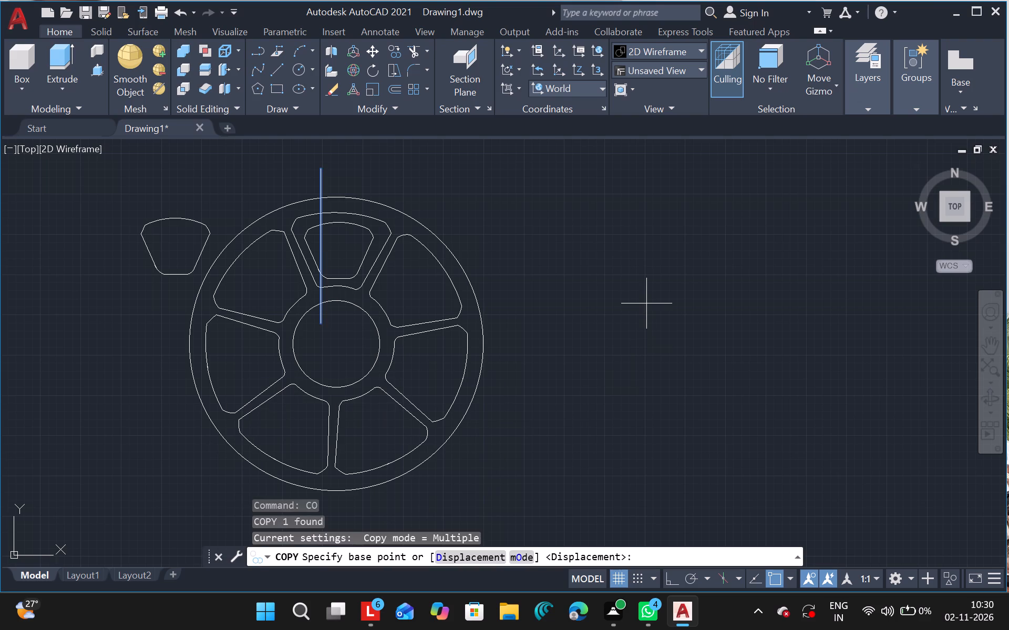
left_click(646, 303)
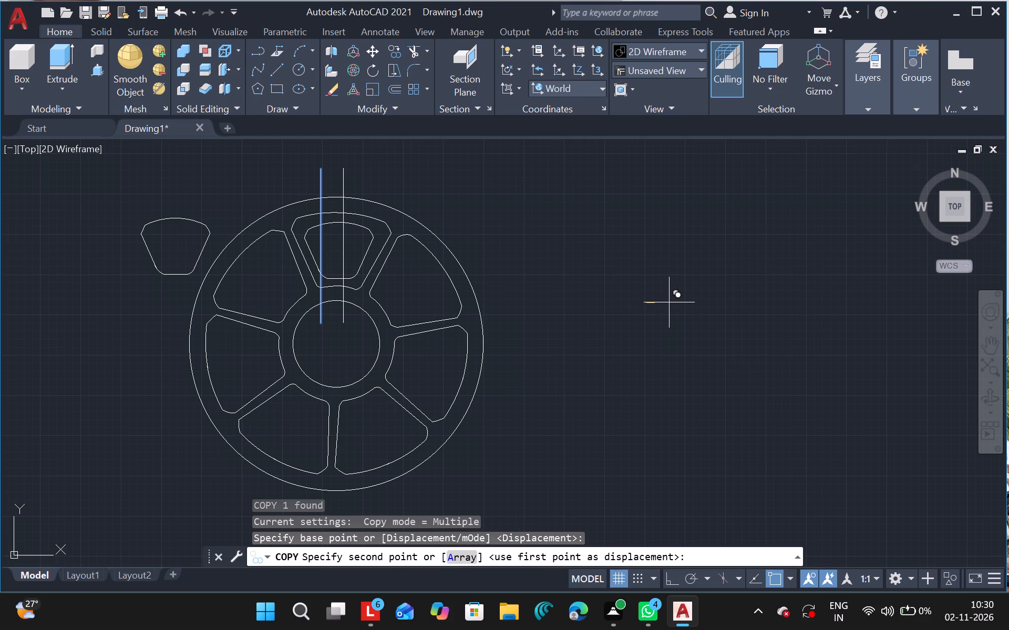
left_click(668, 302)
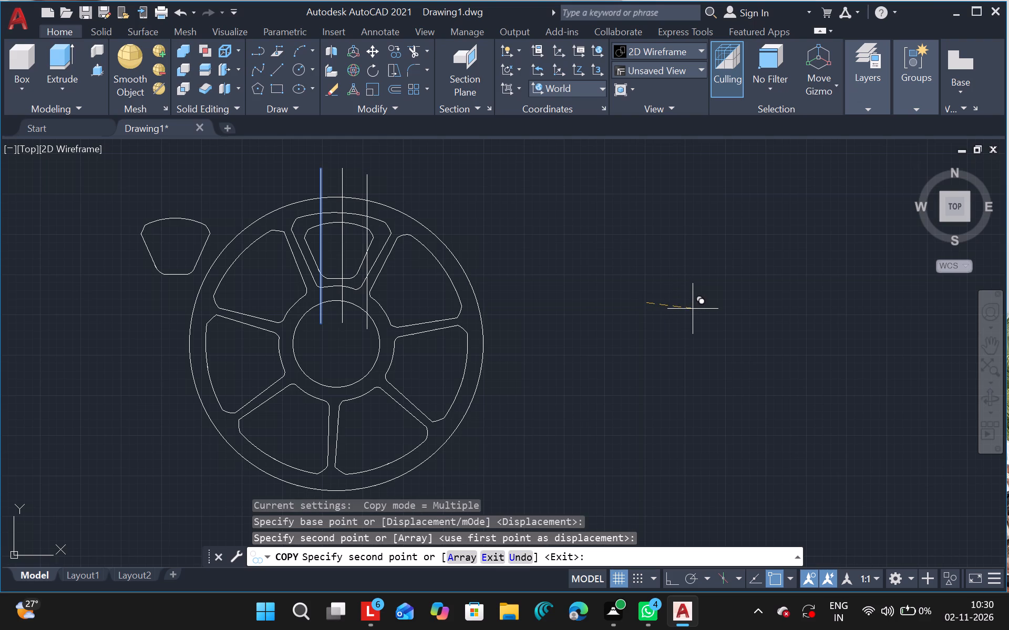
key("Escape")
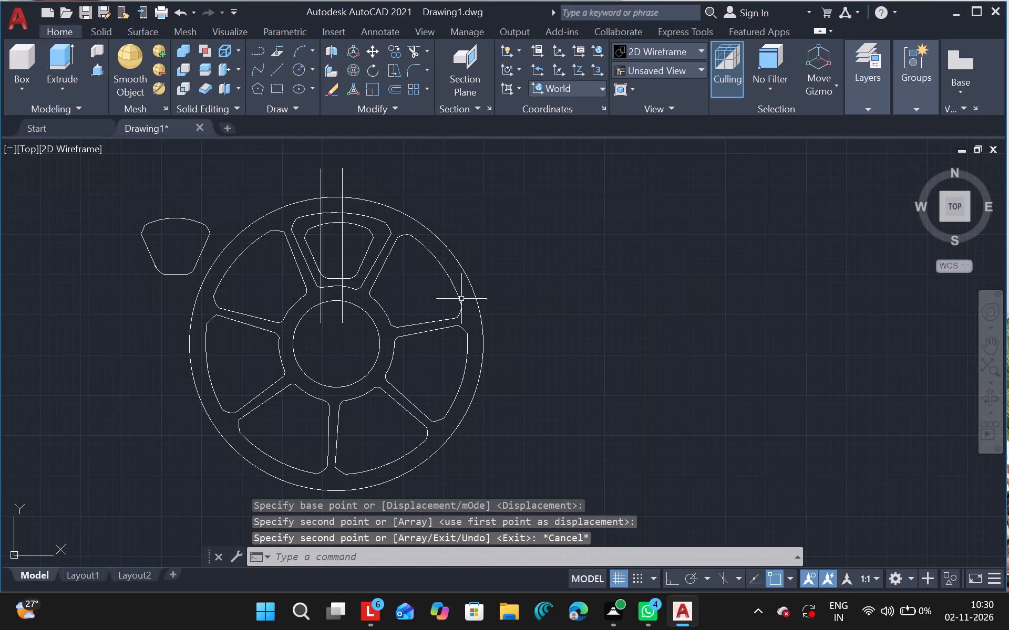
Move the left vertical line slightly right, closer to the hub's centre axis.
left_click_drag(319, 296, 401, 323)
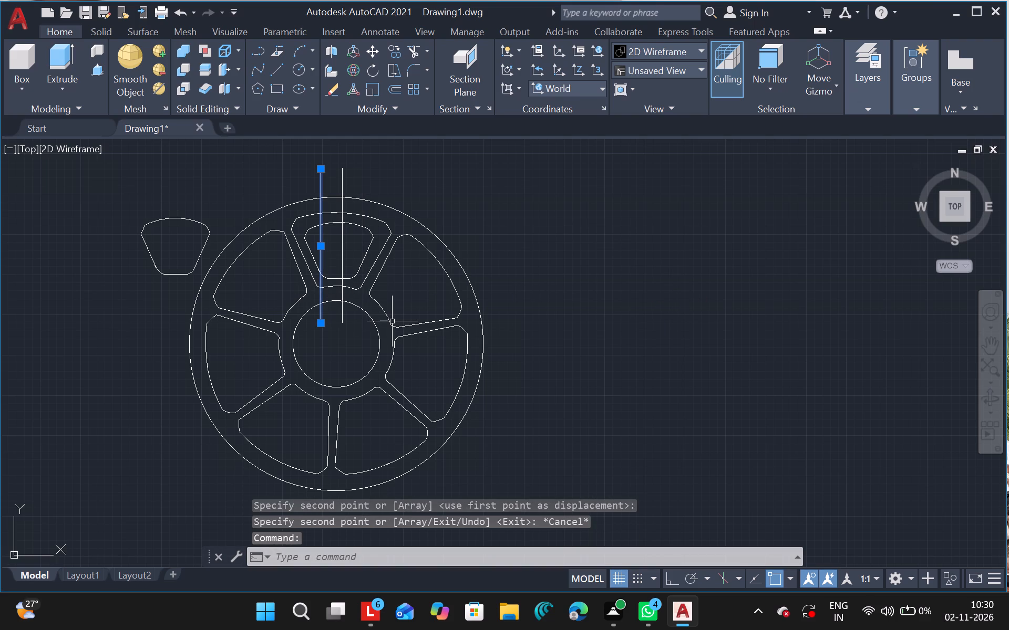
type("mo")
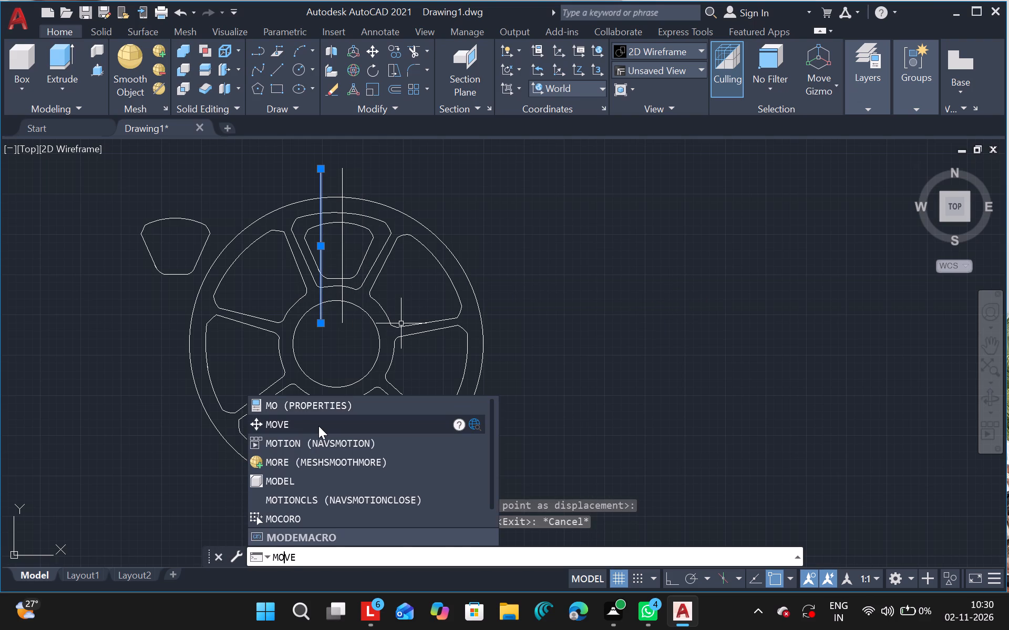
left_click(312, 423)
left_click_drag(568, 337, 583, 337)
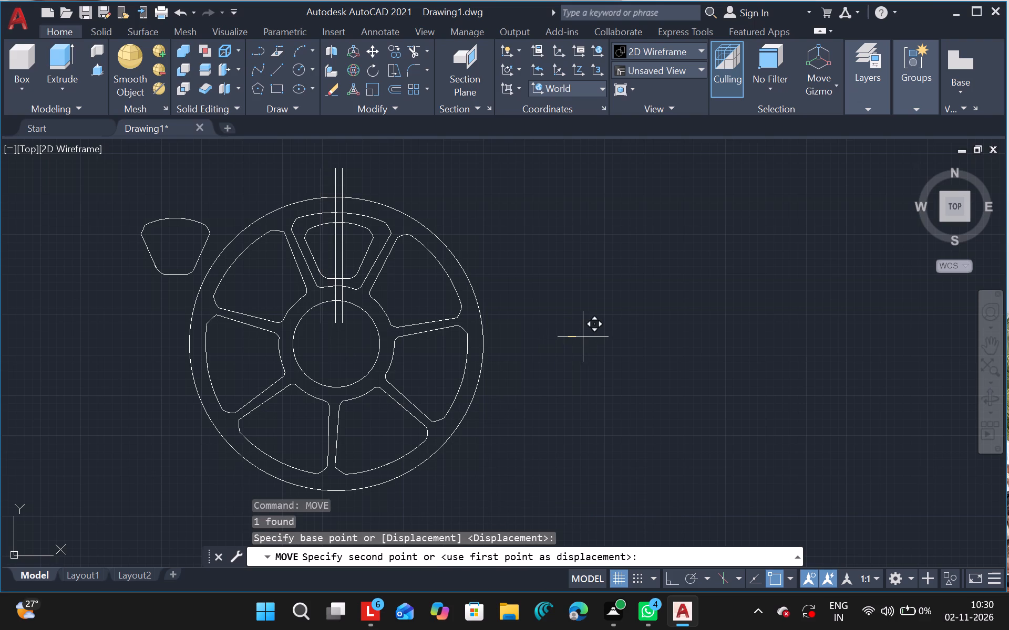
left_click_drag(583, 337, 575, 337)
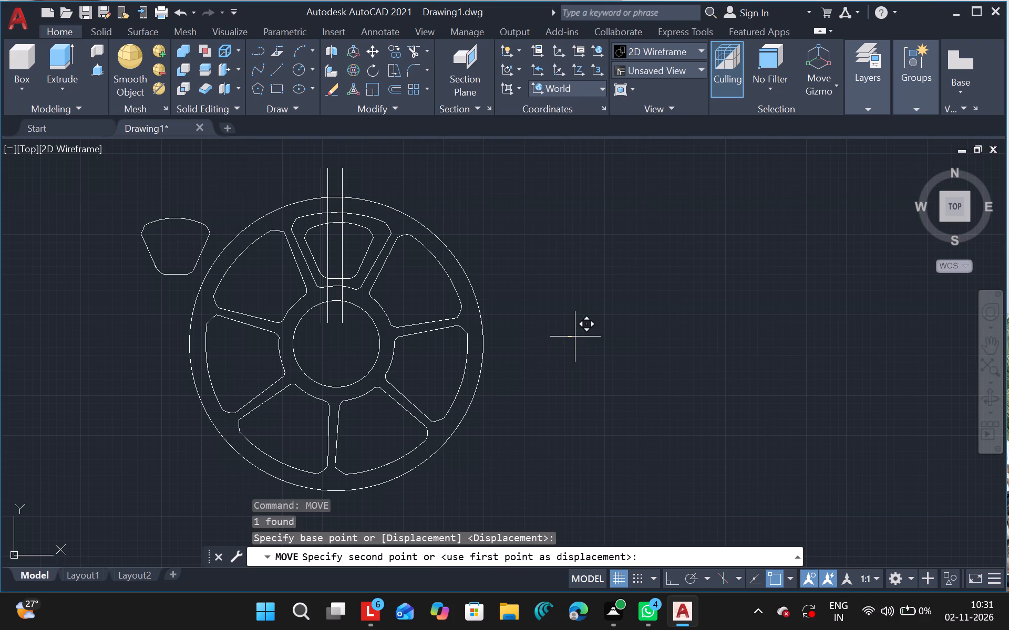
left_click(575, 337)
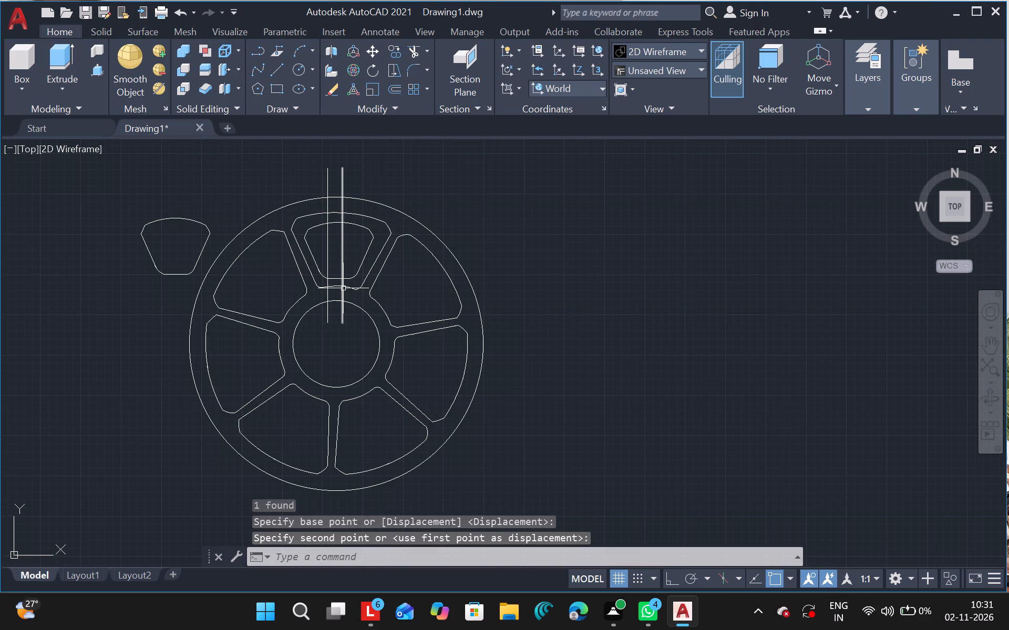
Move the right vertical line slightly further right so the pair straddles the hub's centre axis.
left_click(343, 288)
type("mo")
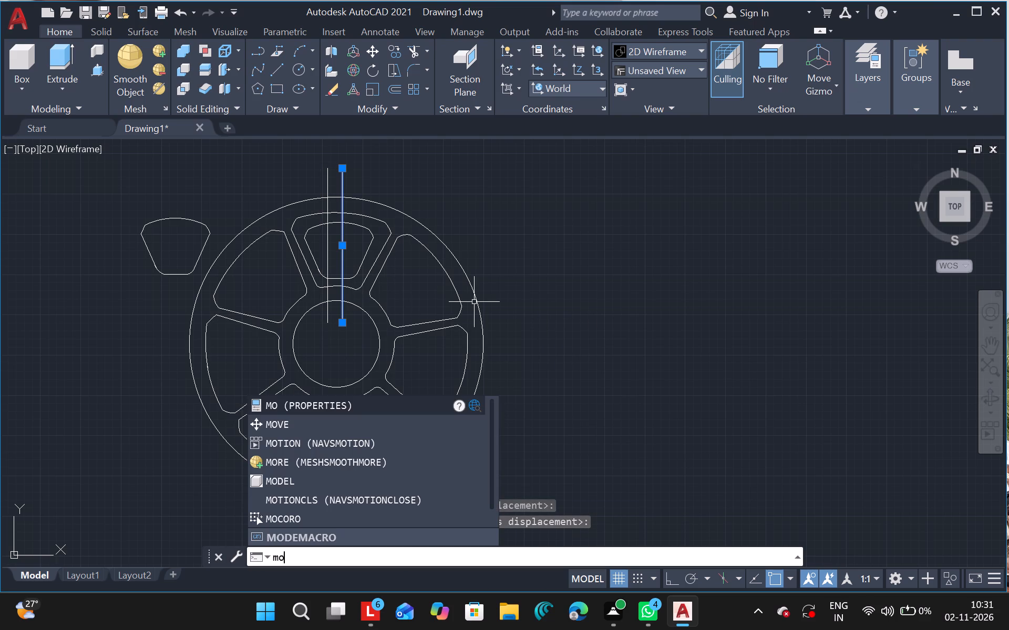
left_click(284, 425)
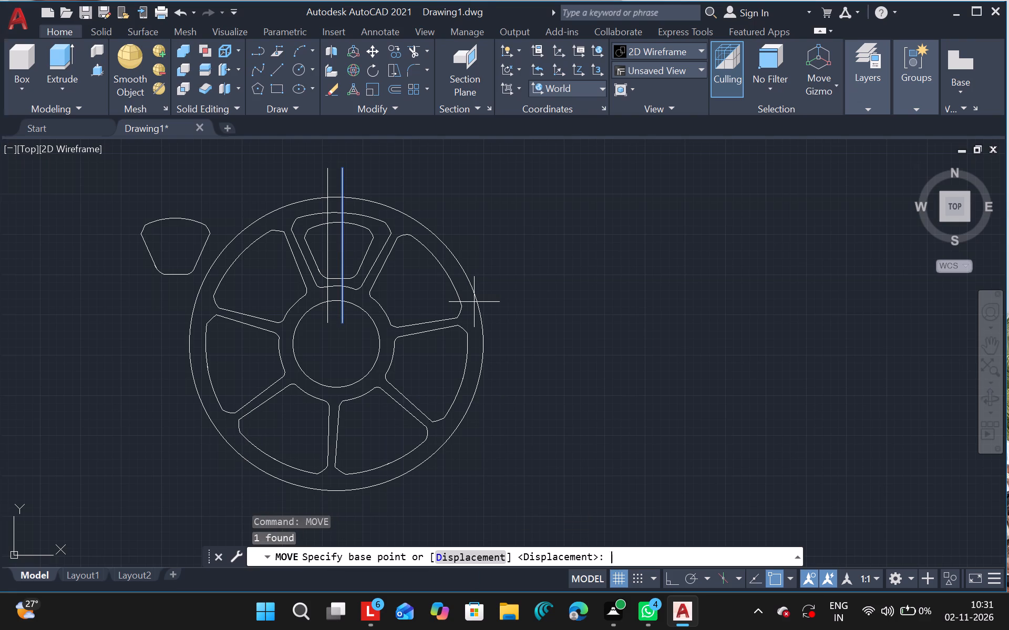
left_click(609, 387)
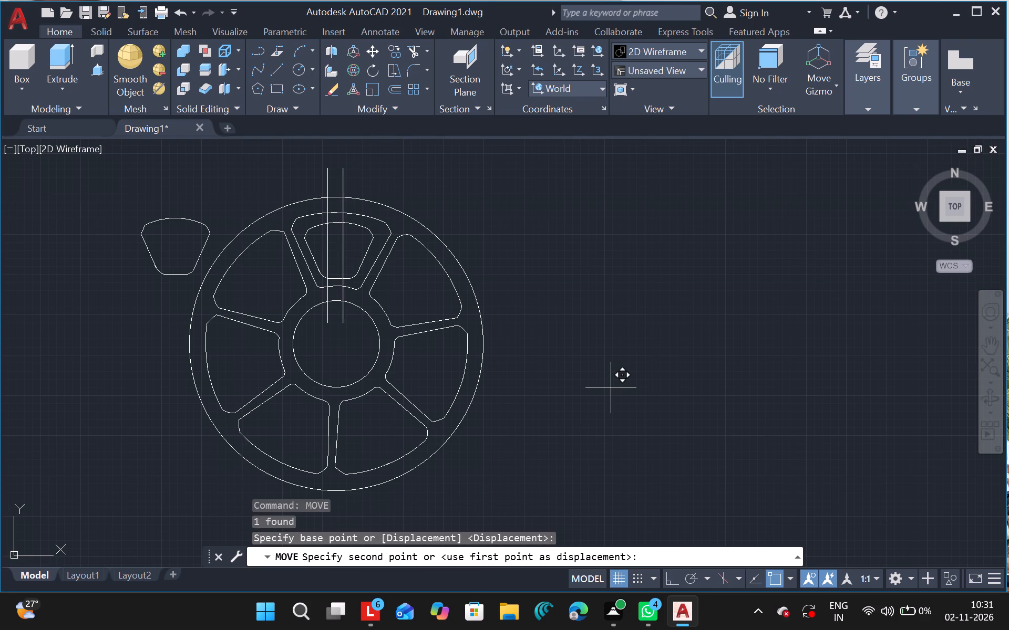
left_click(611, 387)
key("Escape")
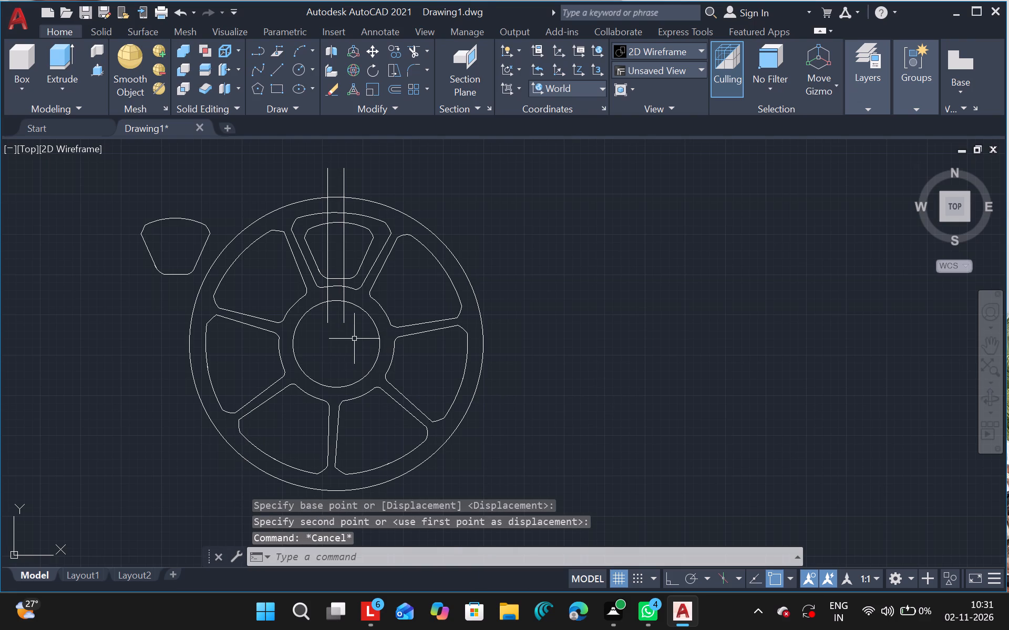
Trim both vertical lines across the rim and top opening, keeping their segments from the opening's outer bottom edge into the hub.
type("tr")
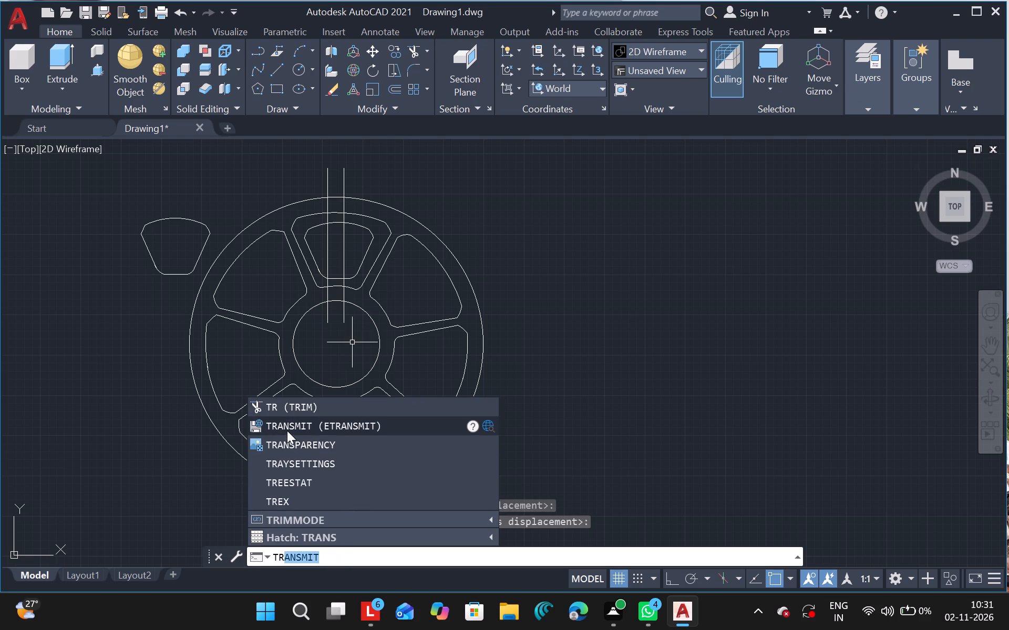
left_click(283, 409)
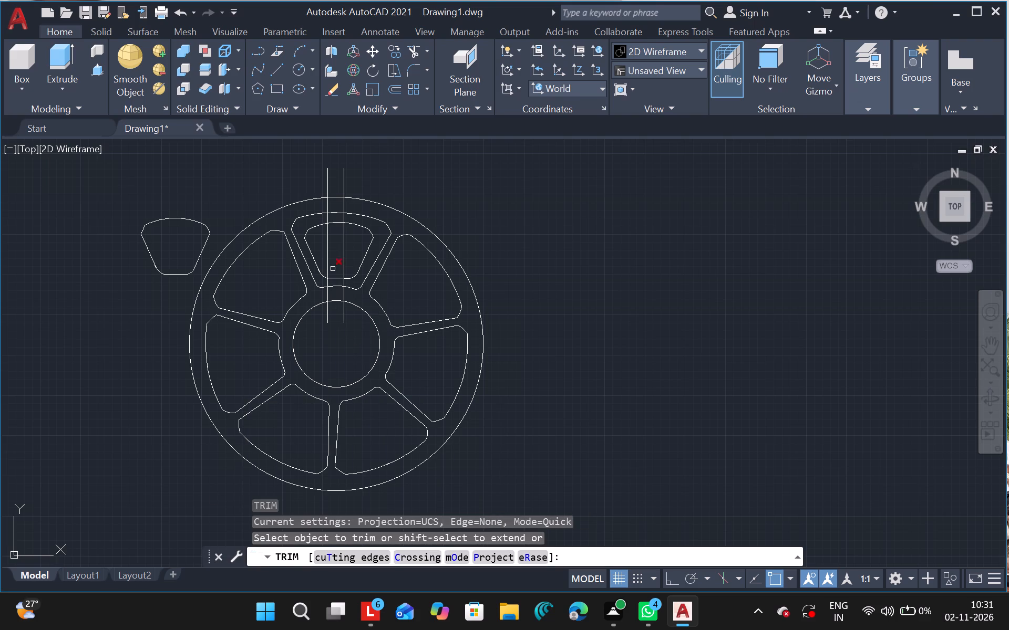
left_click(344, 264)
left_click(324, 258)
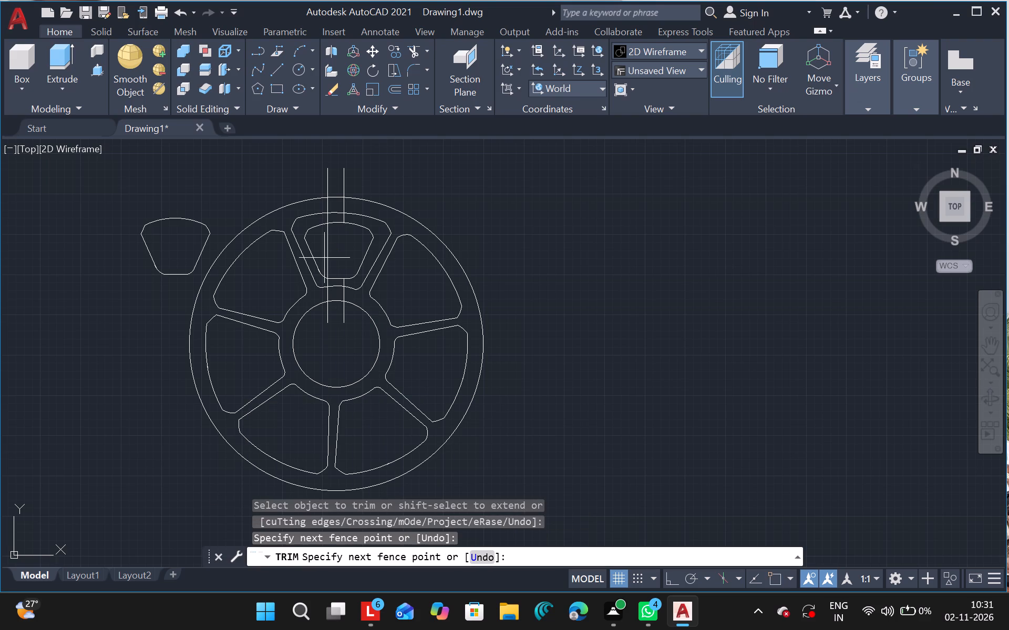
left_click_drag(327, 250, 327, 206)
left_click(327, 206)
left_click(325, 220)
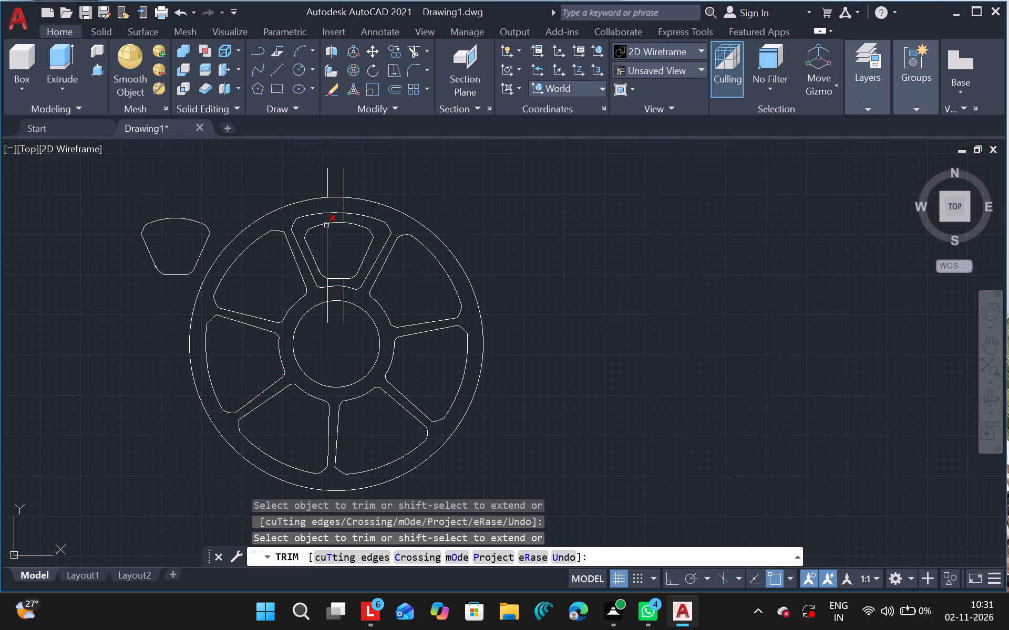
left_click(326, 227)
left_click(344, 213)
left_click_drag(344, 191, 354, 223)
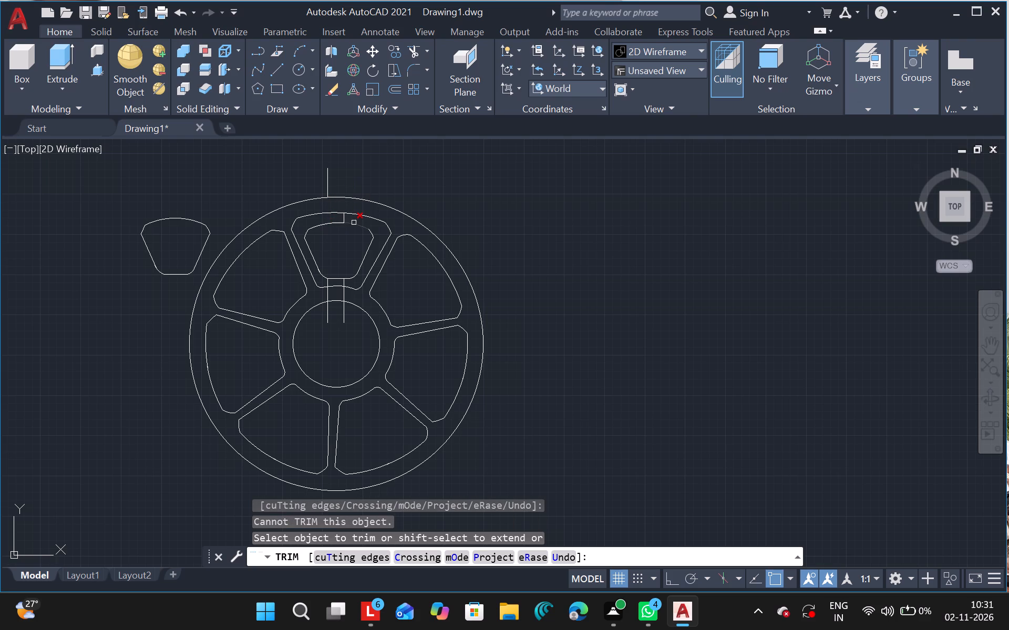
left_click_drag(354, 223, 344, 219)
left_click_drag(344, 219, 343, 275)
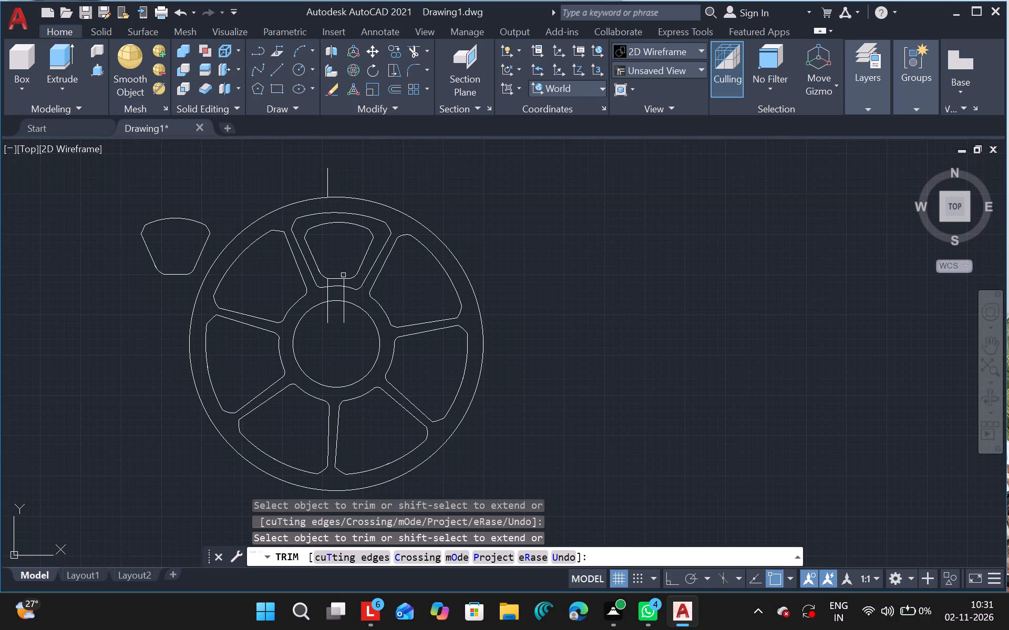
left_click_drag(343, 275, 344, 283)
left_click(344, 283)
left_click_drag(328, 282, 343, 331)
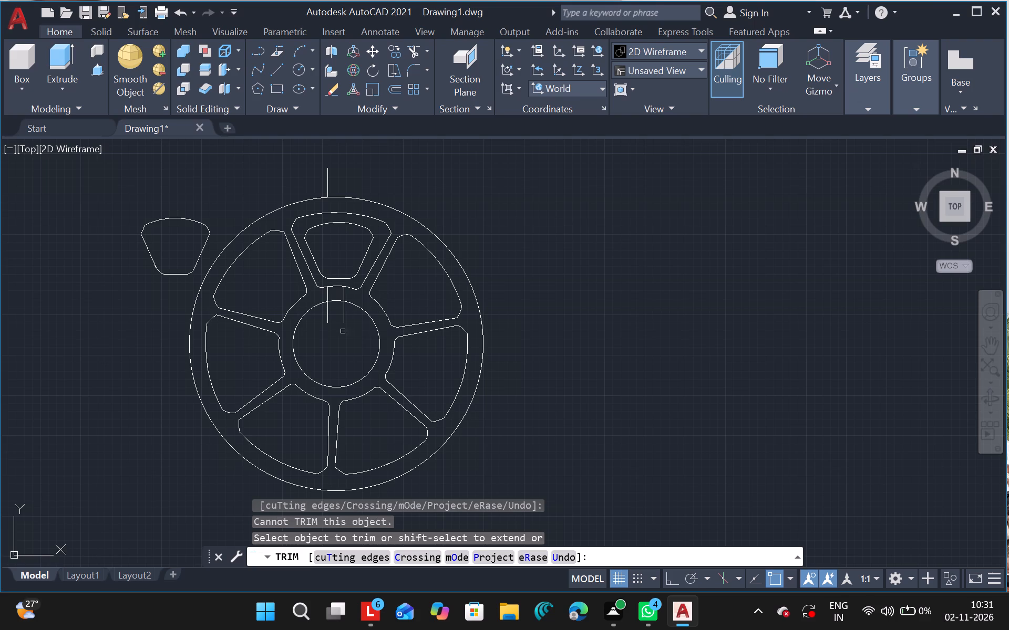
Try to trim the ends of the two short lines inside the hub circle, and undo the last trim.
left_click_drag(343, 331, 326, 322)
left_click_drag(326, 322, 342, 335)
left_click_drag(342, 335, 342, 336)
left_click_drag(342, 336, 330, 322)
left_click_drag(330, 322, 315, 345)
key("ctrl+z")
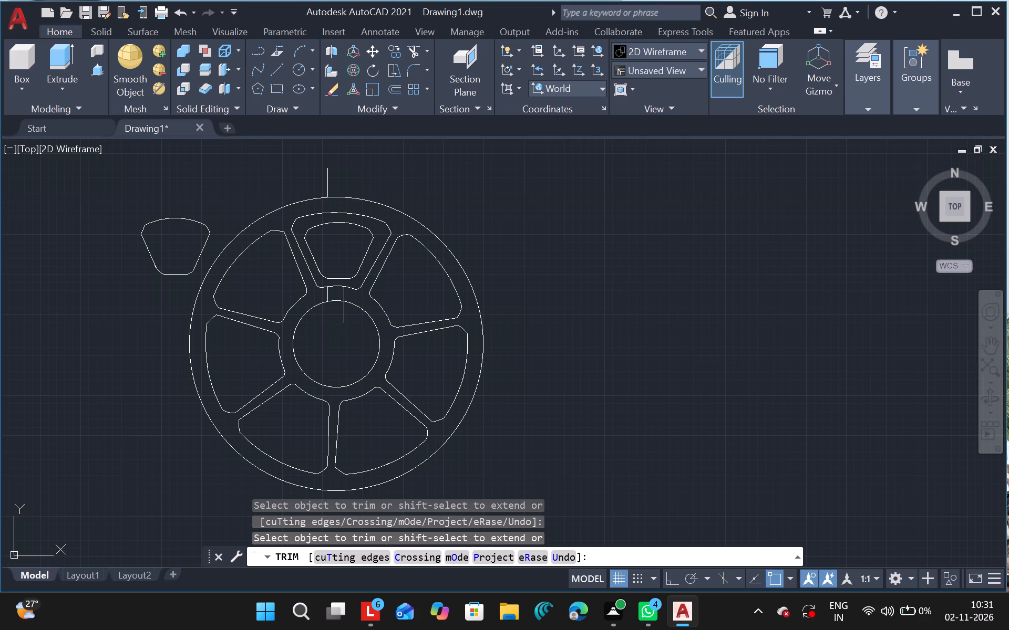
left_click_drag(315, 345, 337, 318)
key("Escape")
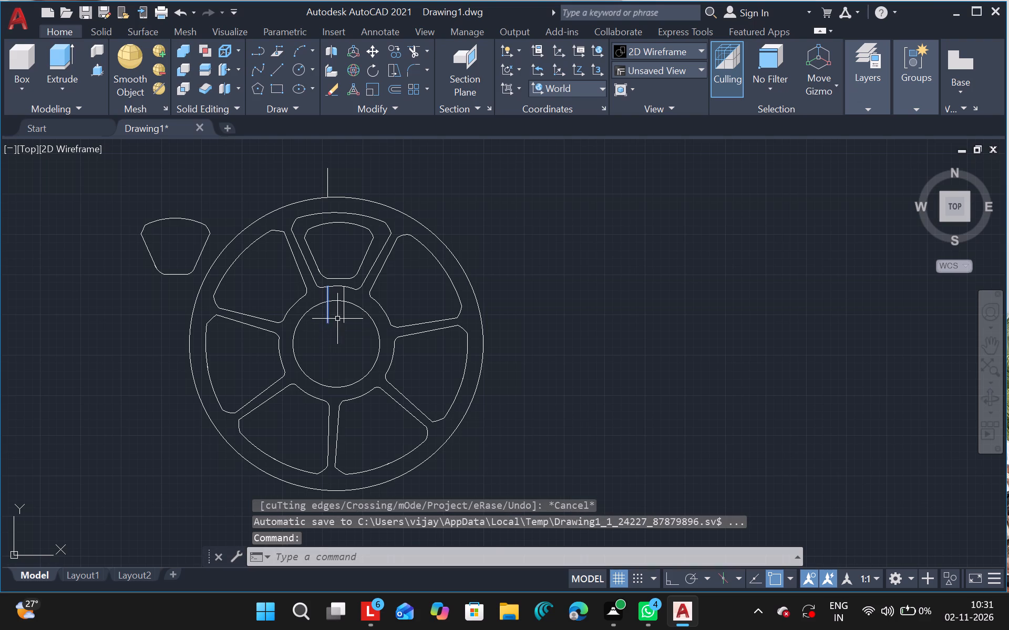
Move the two short vertical lines together slightly down, so their upper ends sit between the top opening and the hub circle.
left_click_drag(337, 318, 345, 315)
left_click(345, 315)
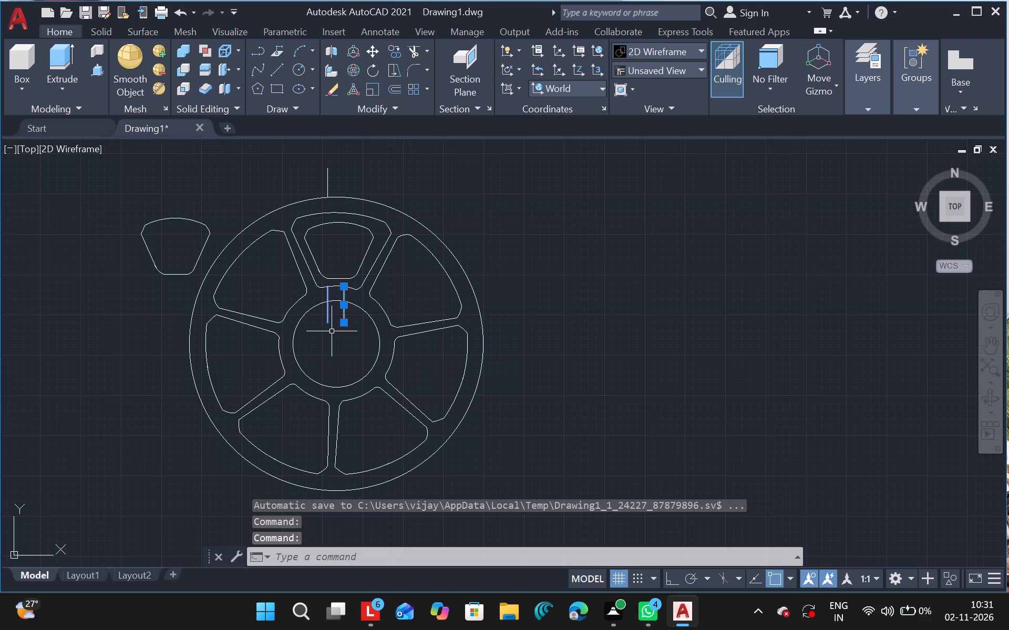
left_click_drag(328, 320, 420, 421)
type("mo")
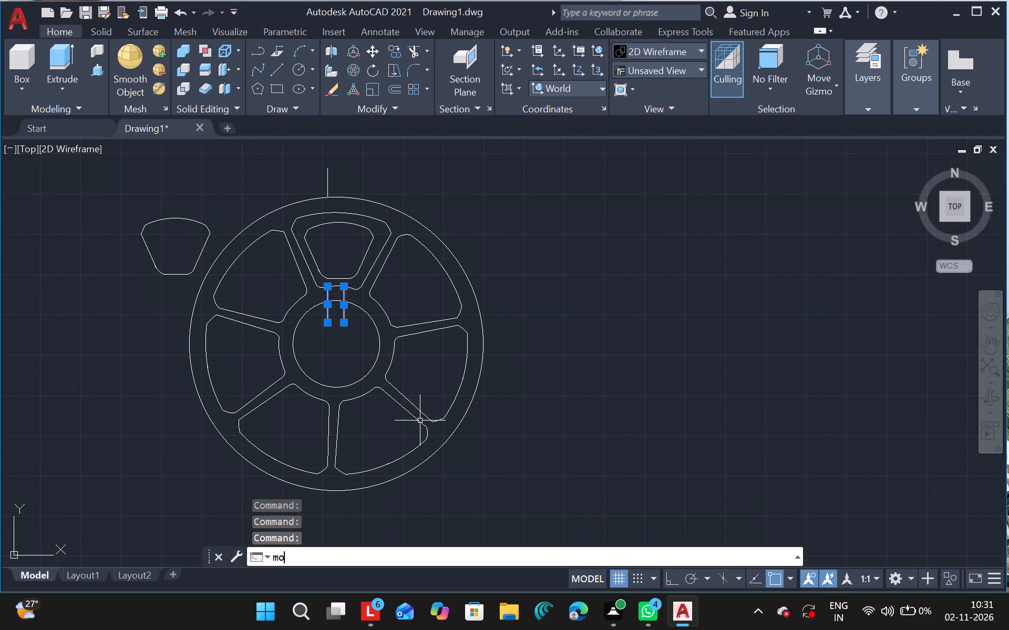
left_click_drag(321, 428, 493, 449)
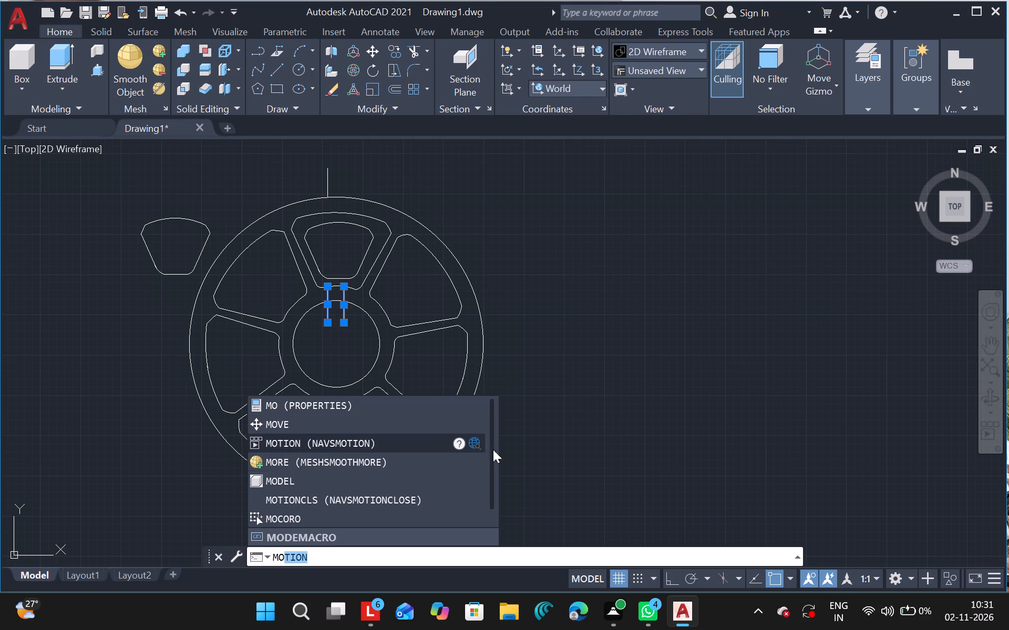
left_click_drag(493, 449, 345, 426)
left_click(345, 426)
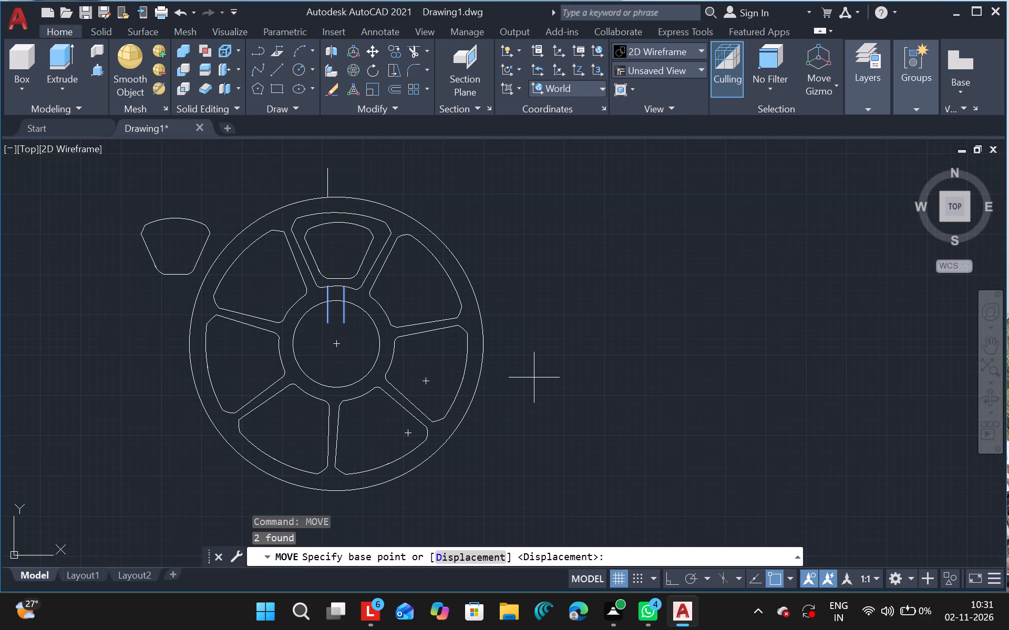
left_click_drag(535, 377, 533, 385)
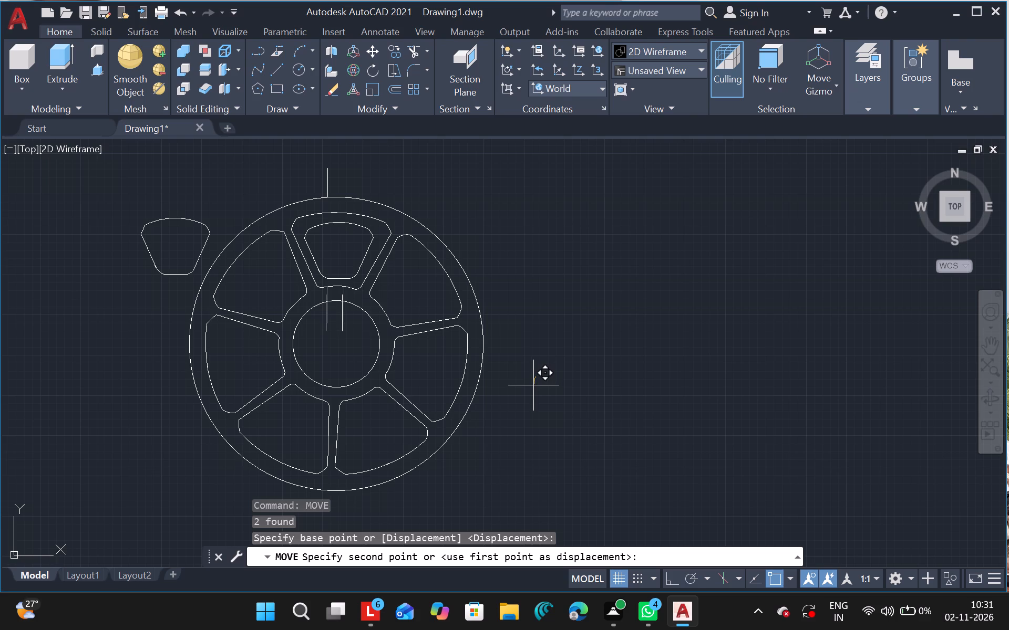
left_click_drag(533, 385, 534, 386)
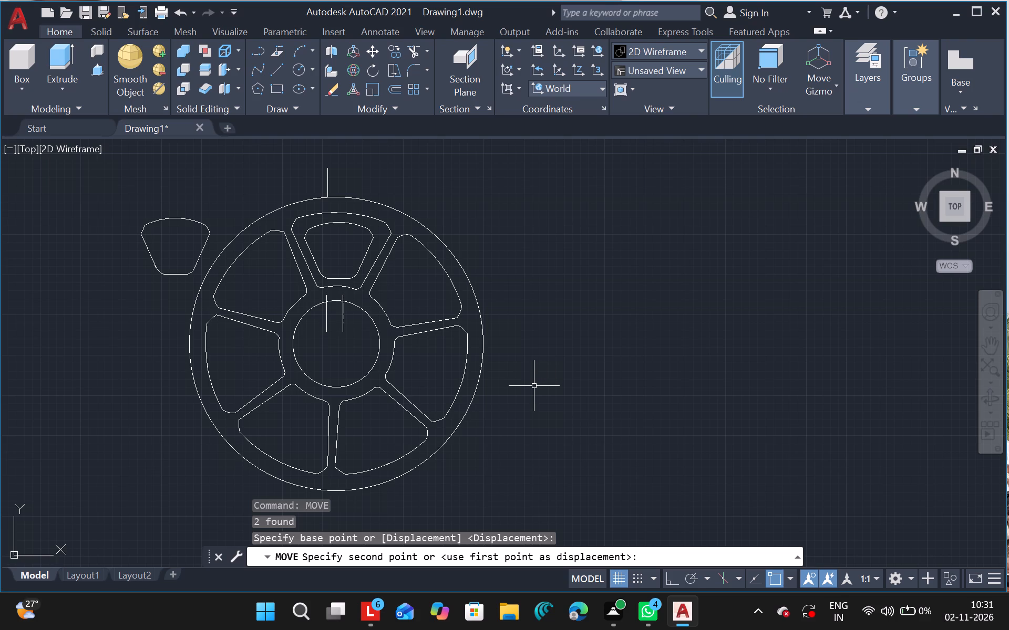
left_click(534, 386)
key("Escape")
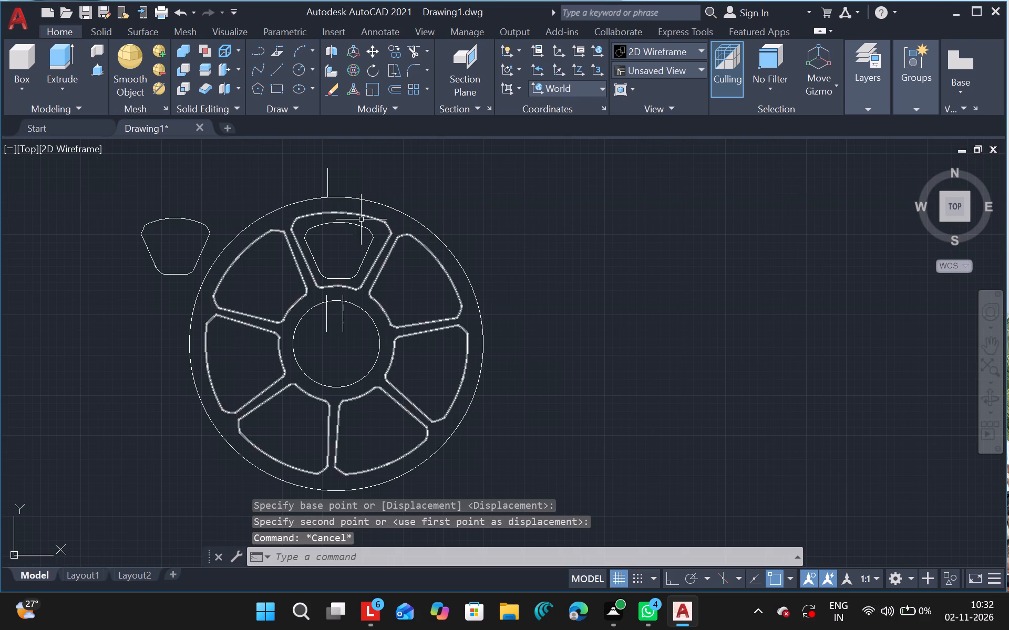
Draw a horizontal line from the left short line's upper end toward the right short line's upper end.
scroll(330, 299, "up", 5, "ctrl")
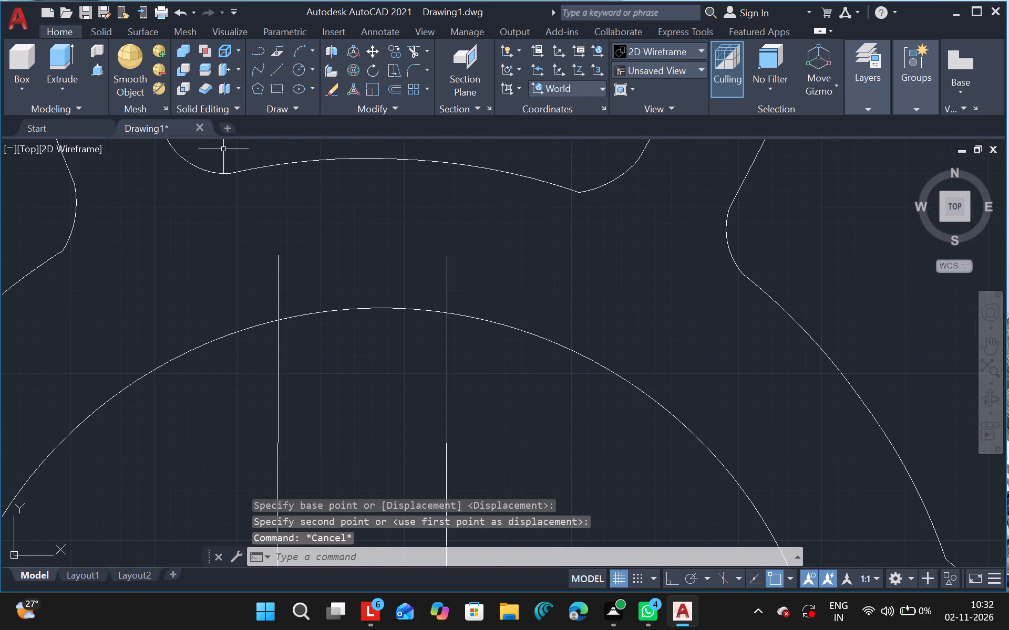
left_click(274, 72)
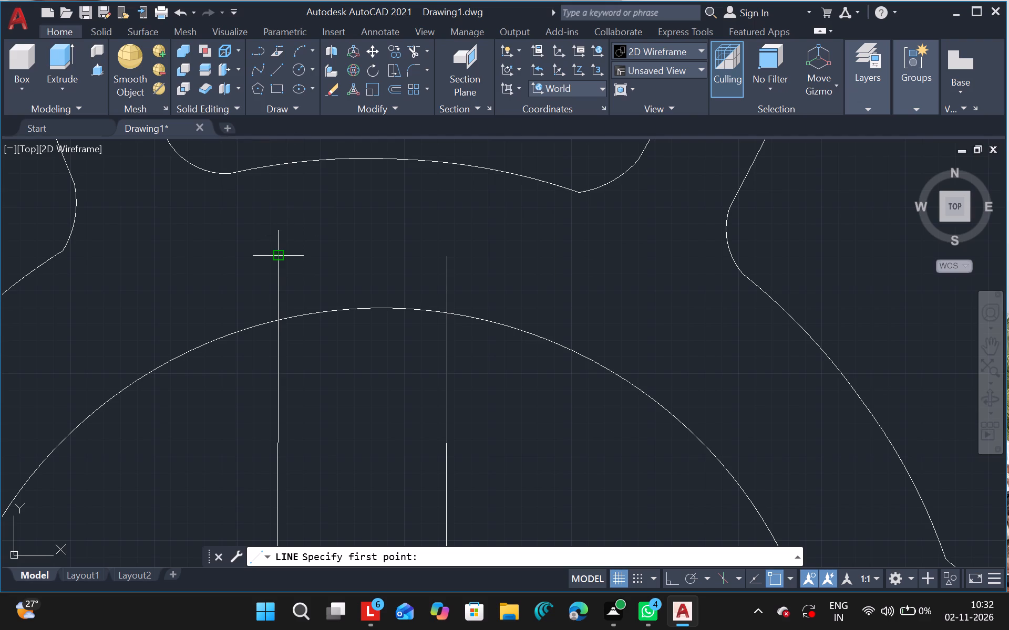
left_click_drag(280, 251, 379, 270)
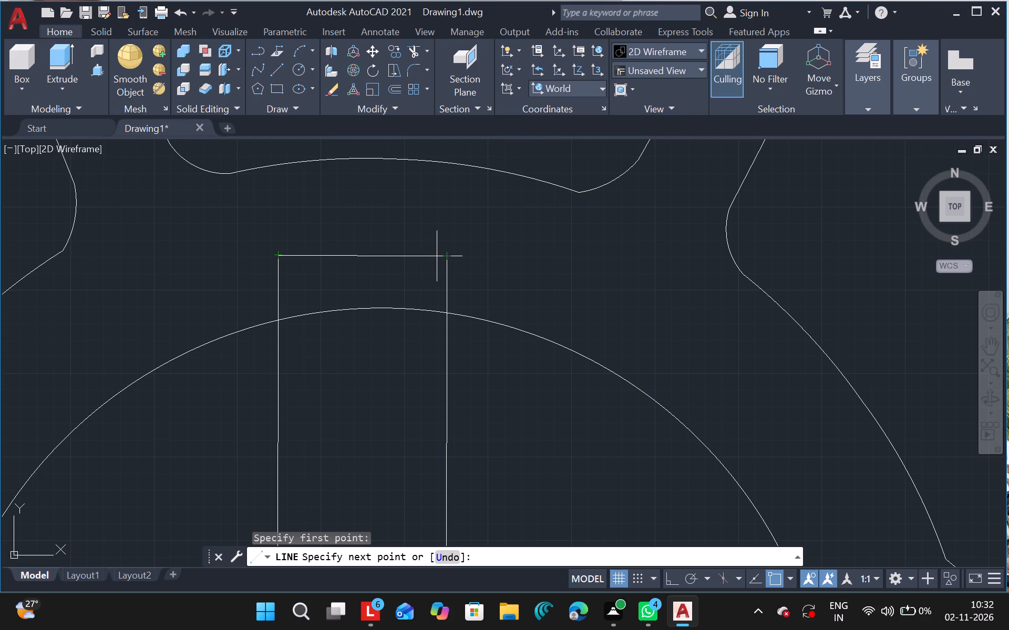
left_click(437, 256)
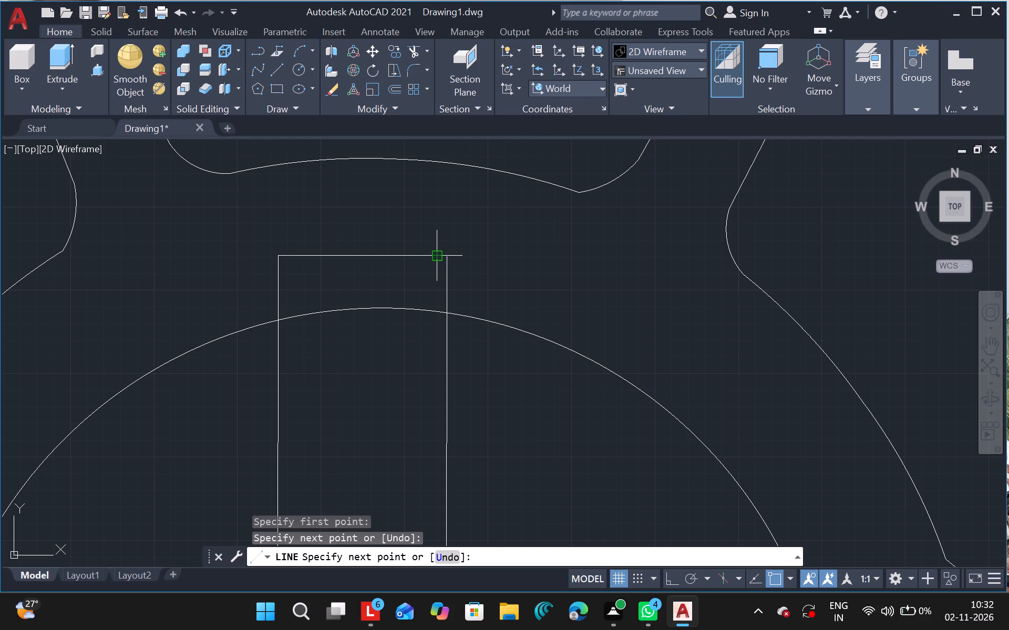
key("Escape")
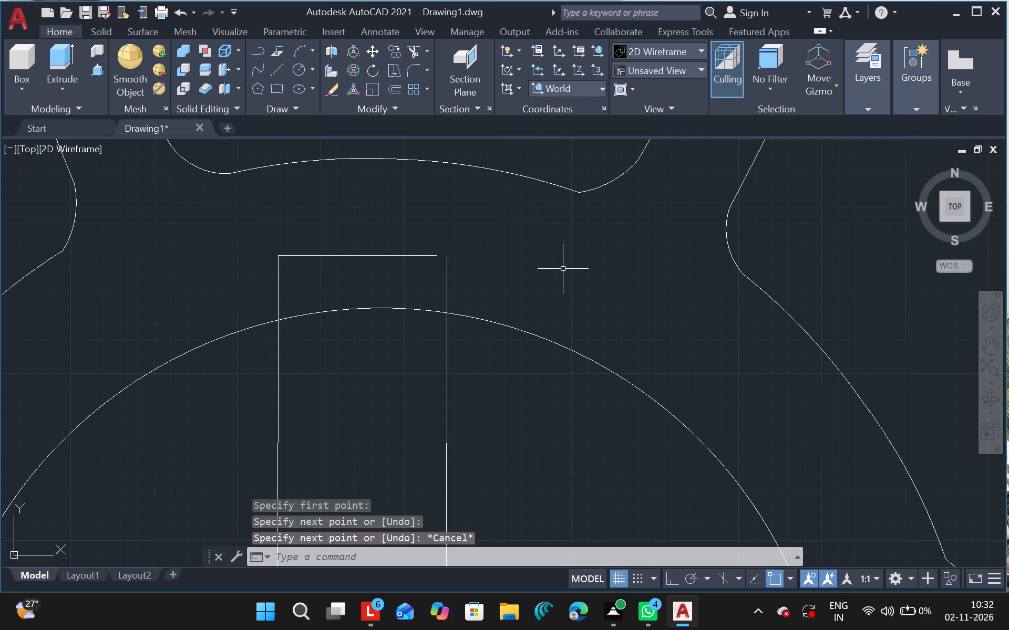
Extend the horizontal line past the right short line to the edge of the neighbouring opening.
type("ex")
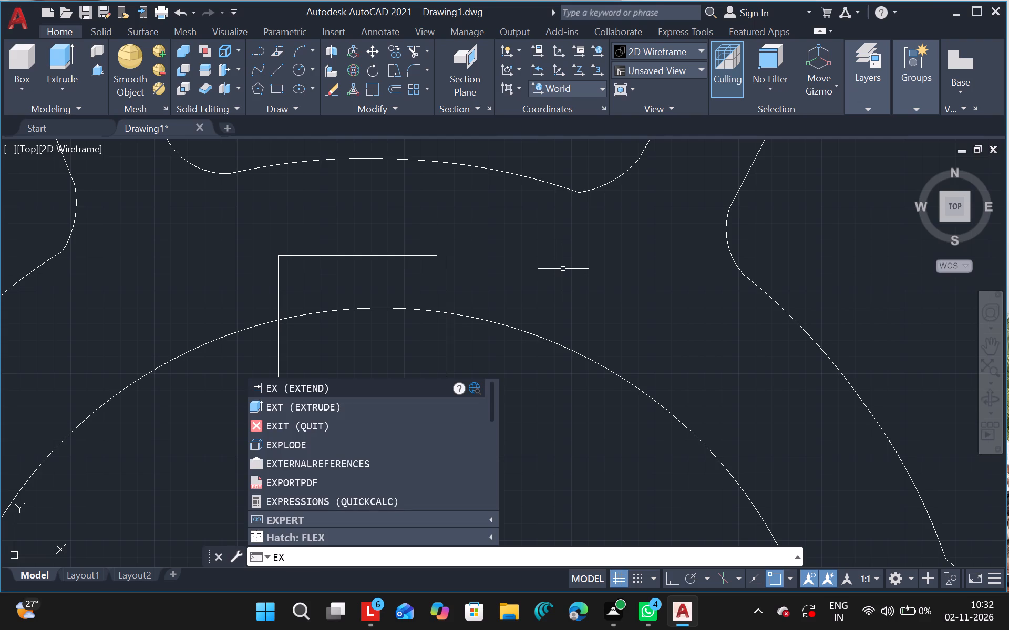
left_click(294, 388)
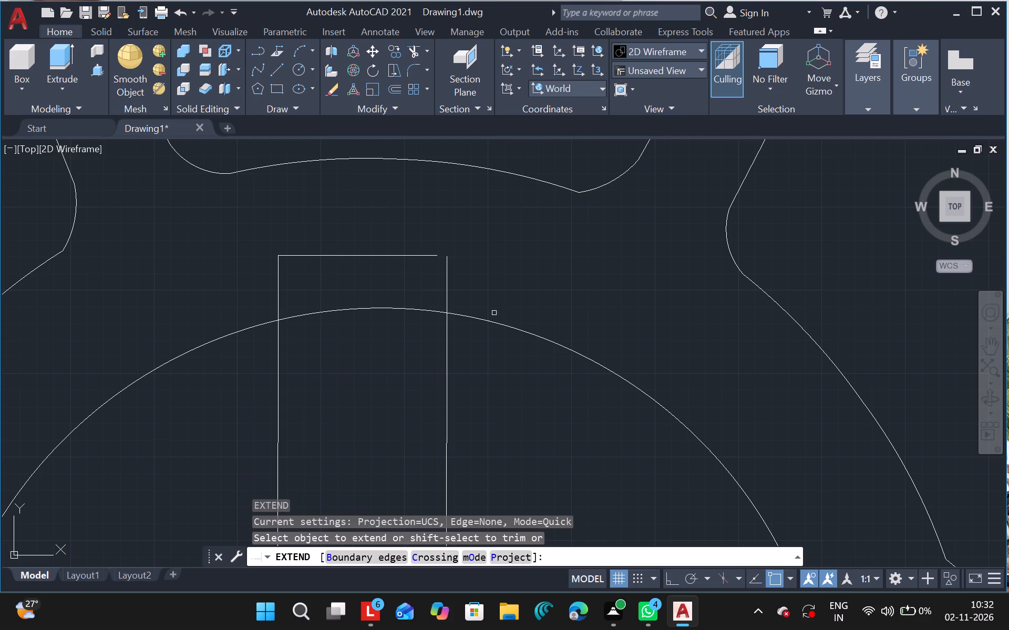
left_click(433, 255)
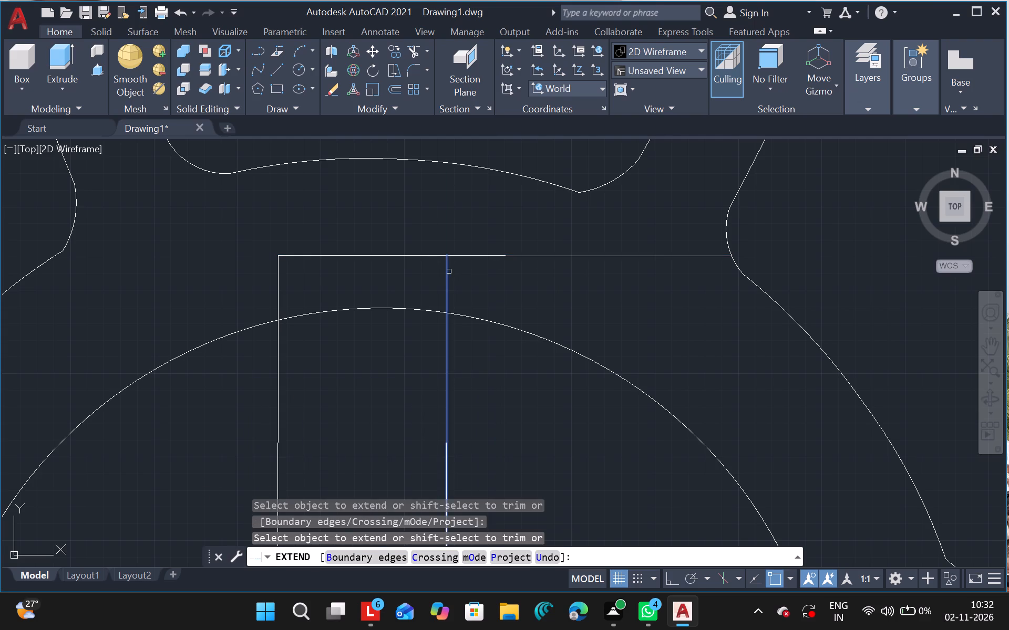
left_click(449, 271)
key("Escape")
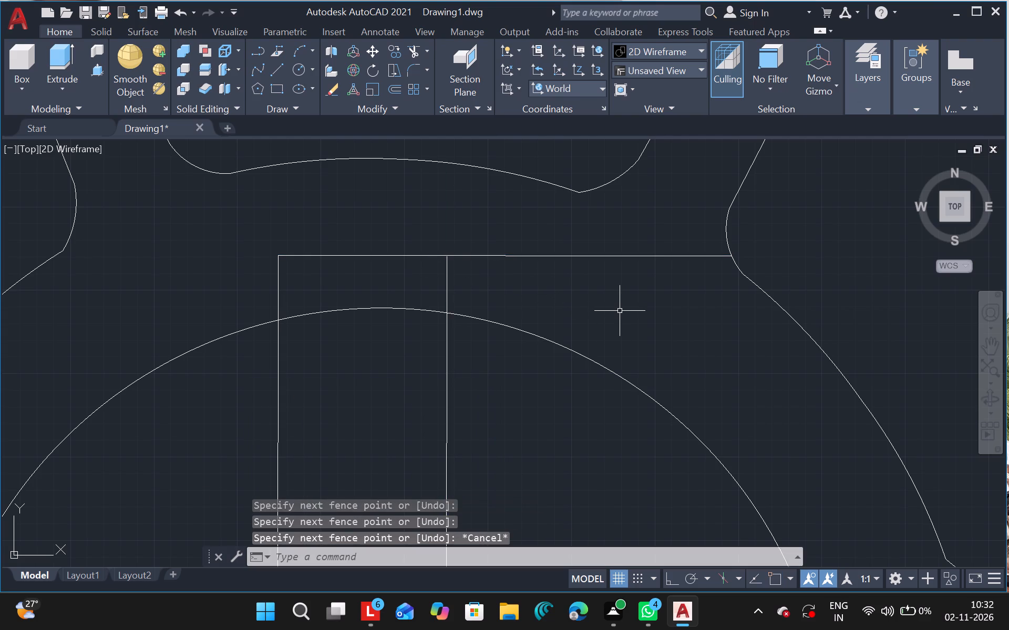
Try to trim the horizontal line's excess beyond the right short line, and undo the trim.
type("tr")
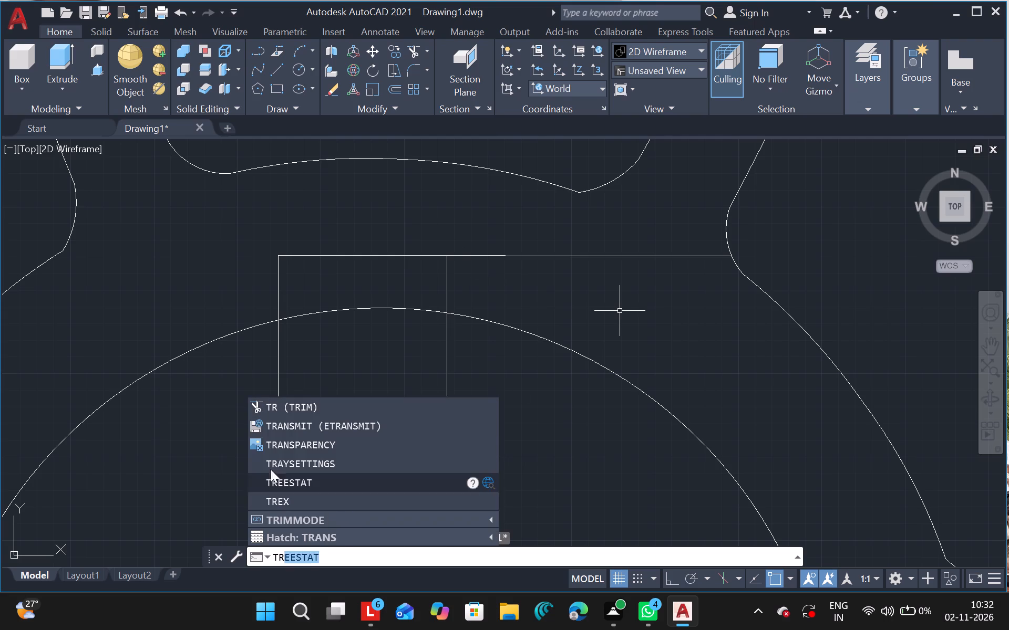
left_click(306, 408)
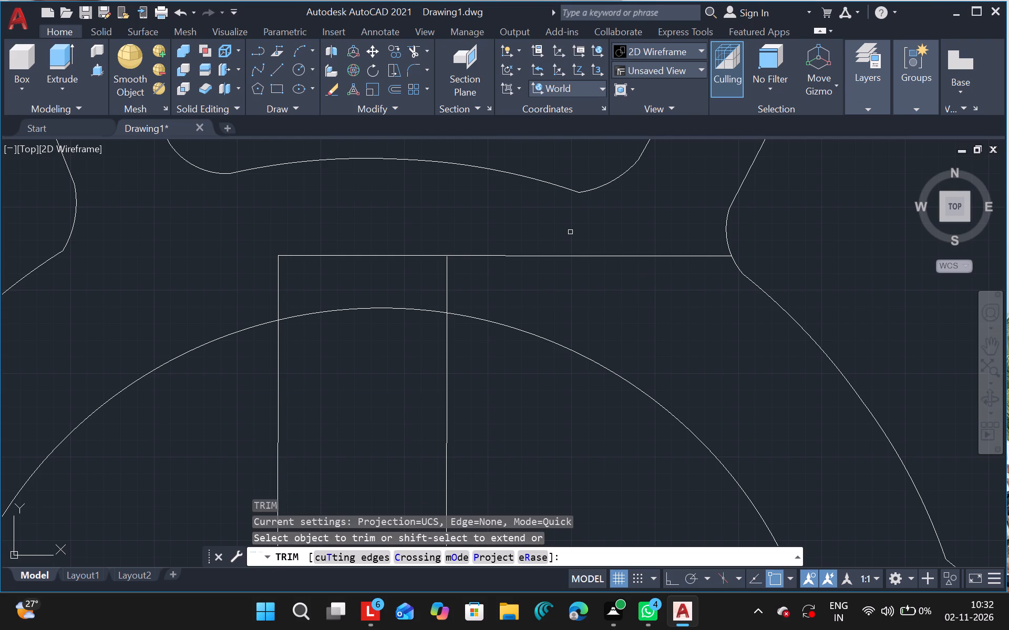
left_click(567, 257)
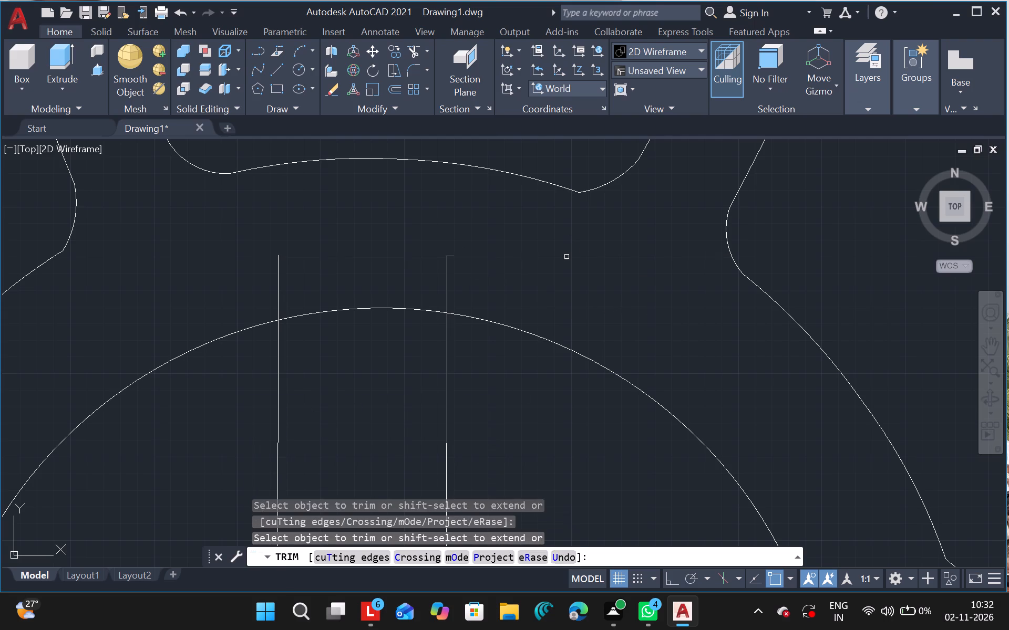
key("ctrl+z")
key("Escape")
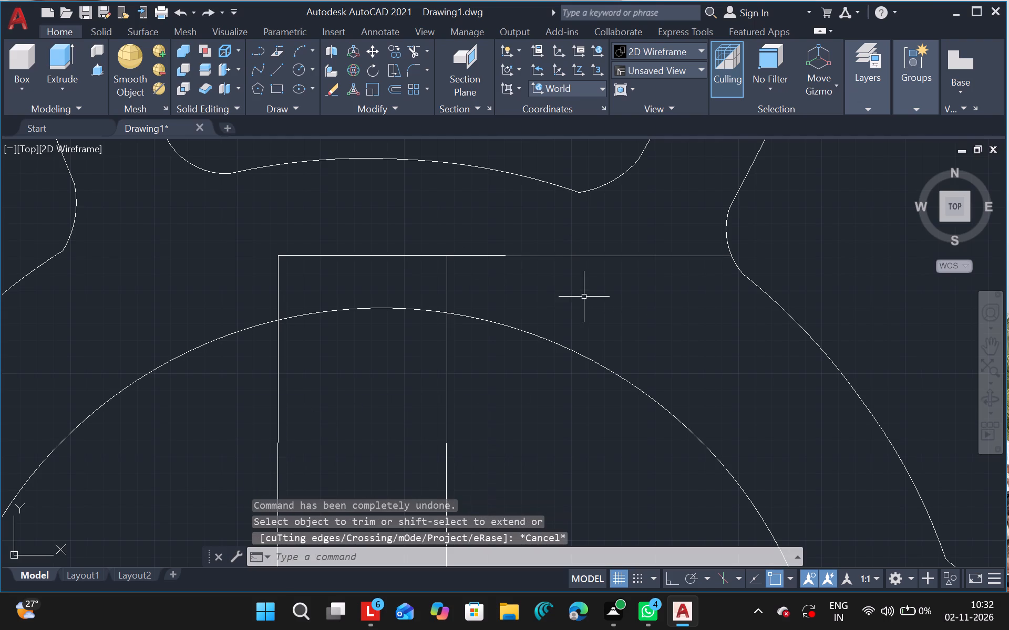
Extend the right short vertical line up to the horizontal line.
type("ex")
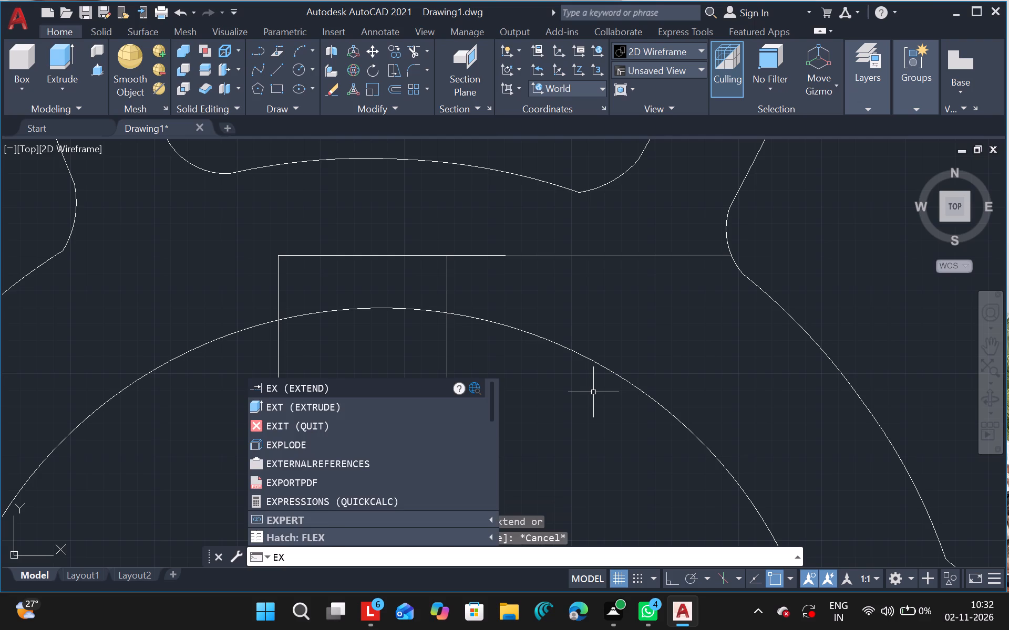
left_click(343, 390)
left_click(449, 284)
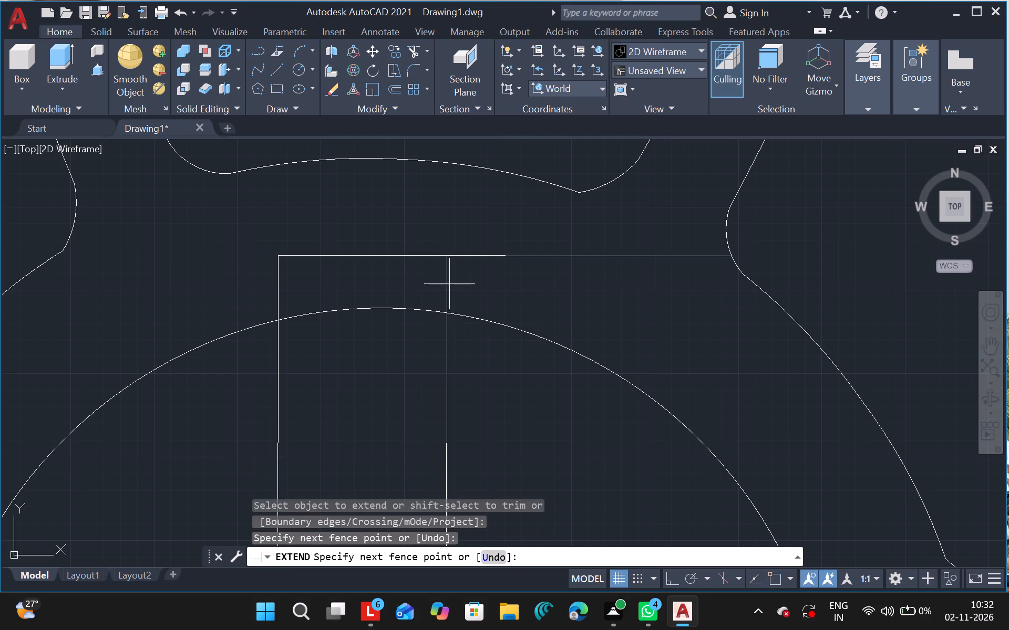
left_click(446, 271)
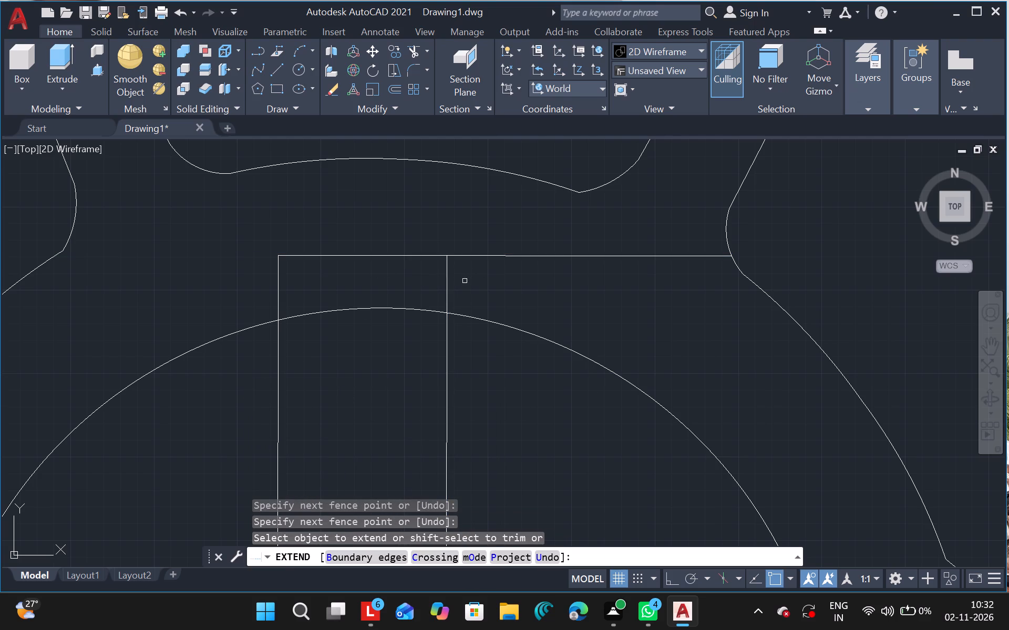
left_click(283, 274)
key("Escape")
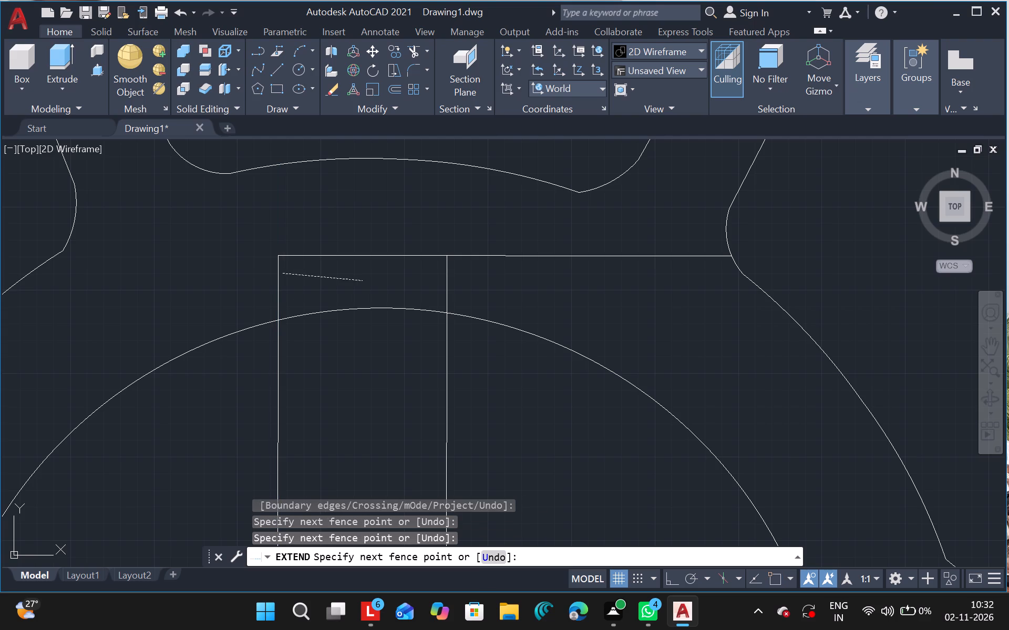
Trim the horizontal line beyond the right short line and the hub circle's arc between the two vertical lines.
type("tr")
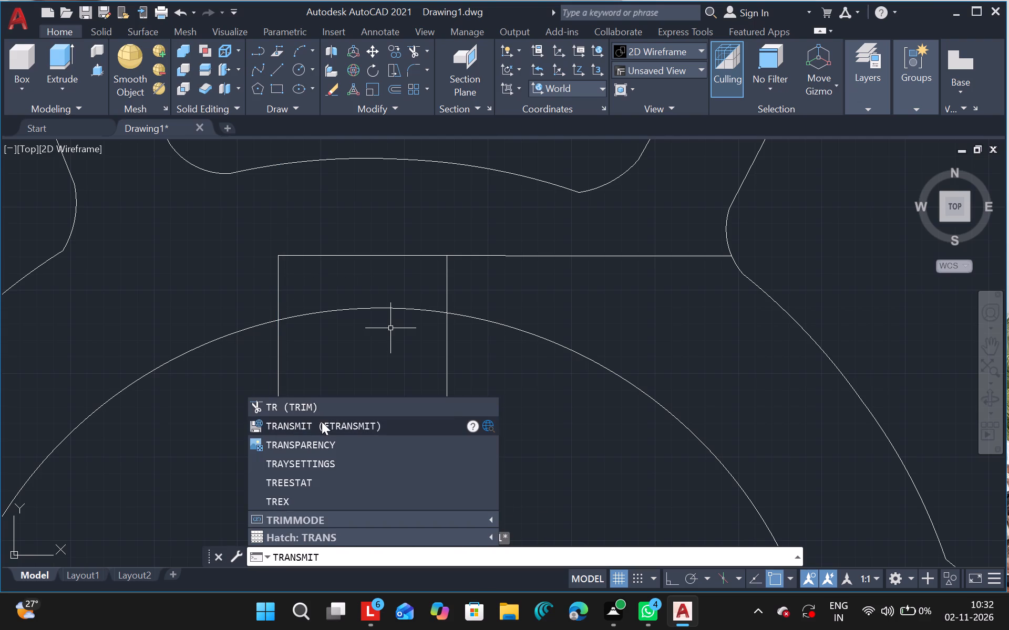
left_click(305, 406)
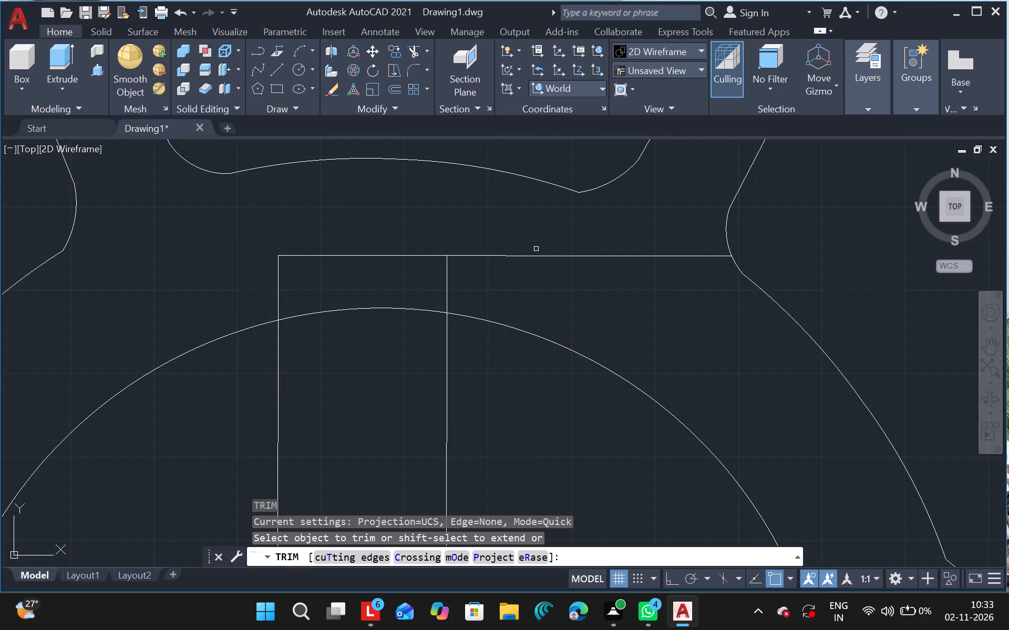
left_click(526, 257)
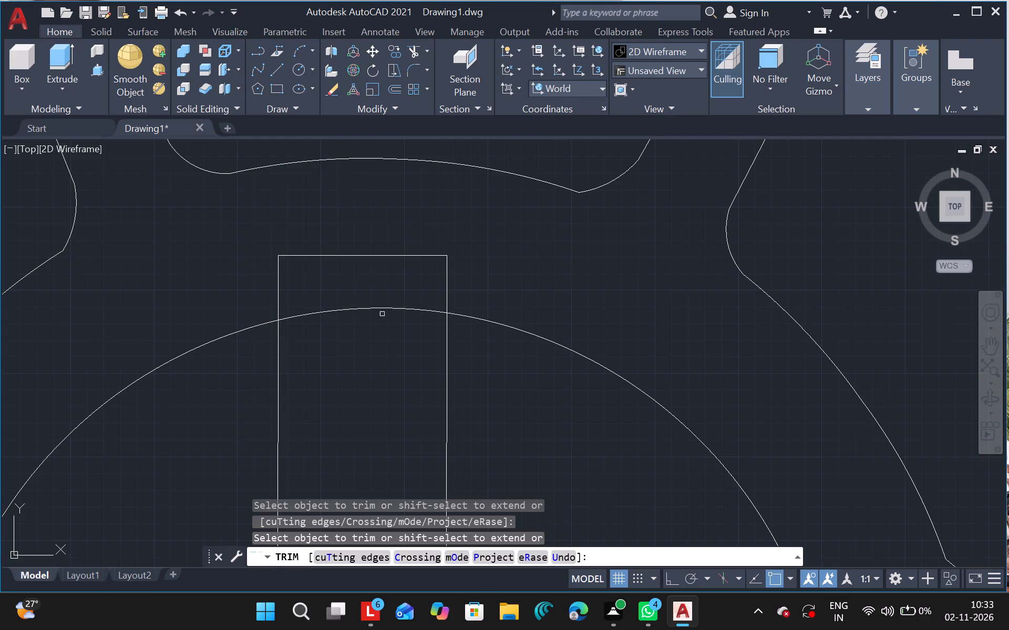
left_click(372, 309)
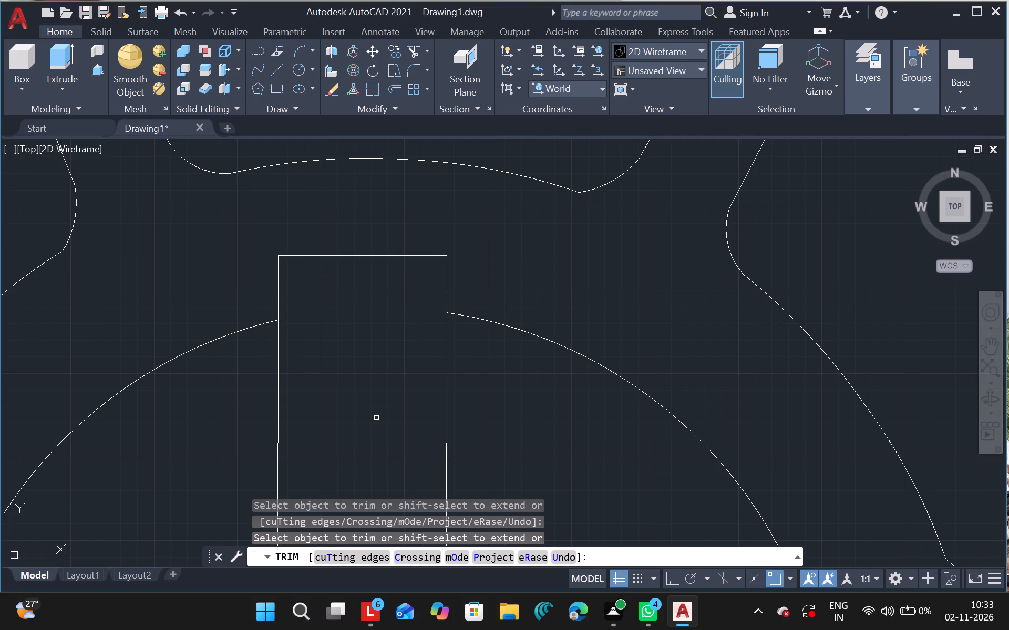
key("Escape")
Trim both vertical lines inside the hub circle, leaving a rectangular keyway notch at the top of the hub.
scroll(376, 418, "down", 2, "ctrl")
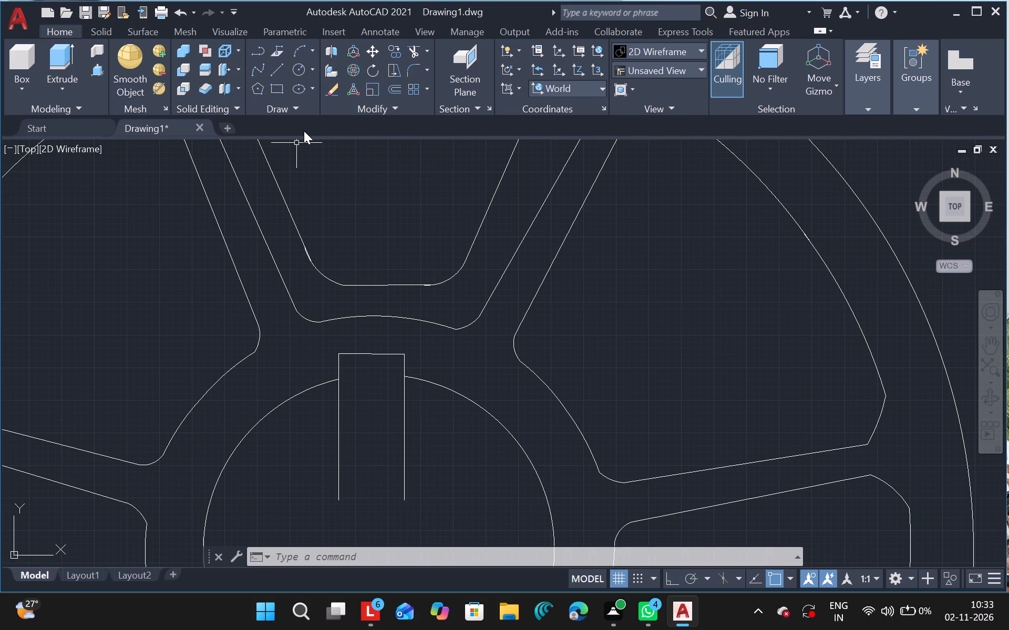
type("tr")
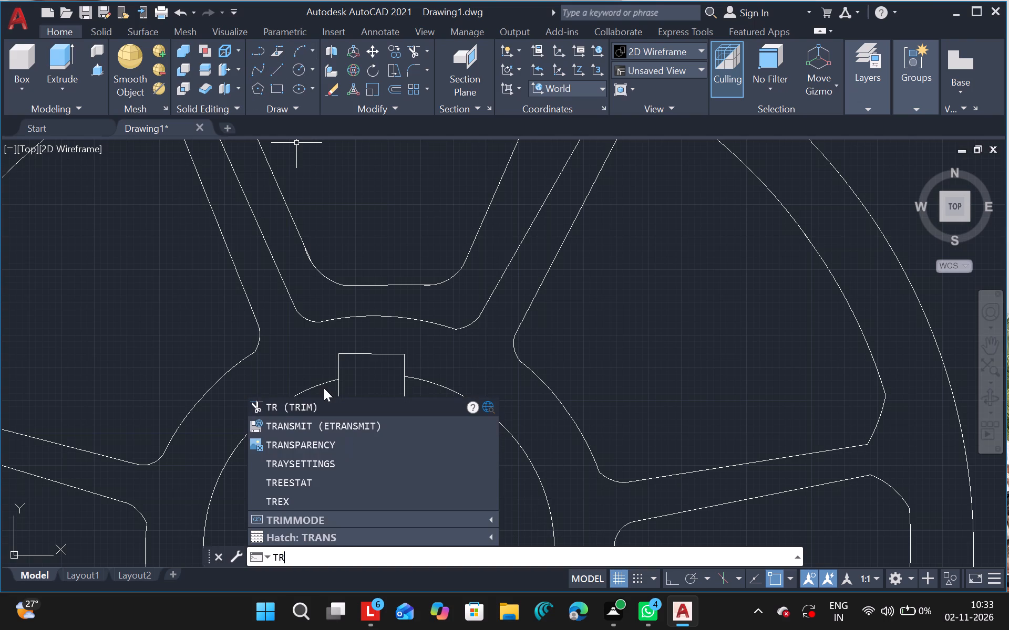
left_click(295, 401)
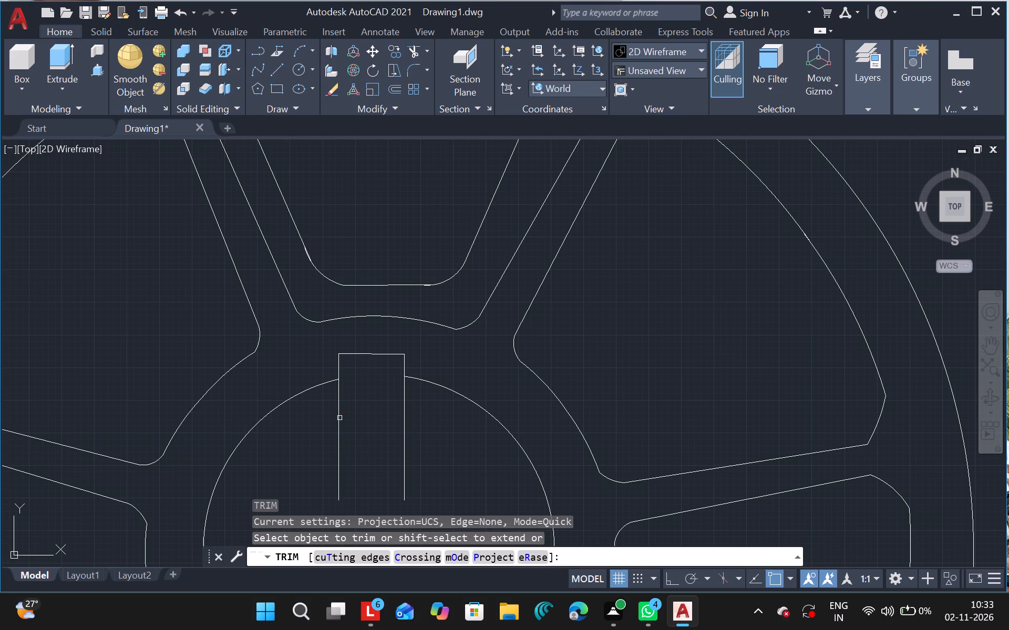
left_click_drag(339, 418, 406, 422)
left_click(406, 422)
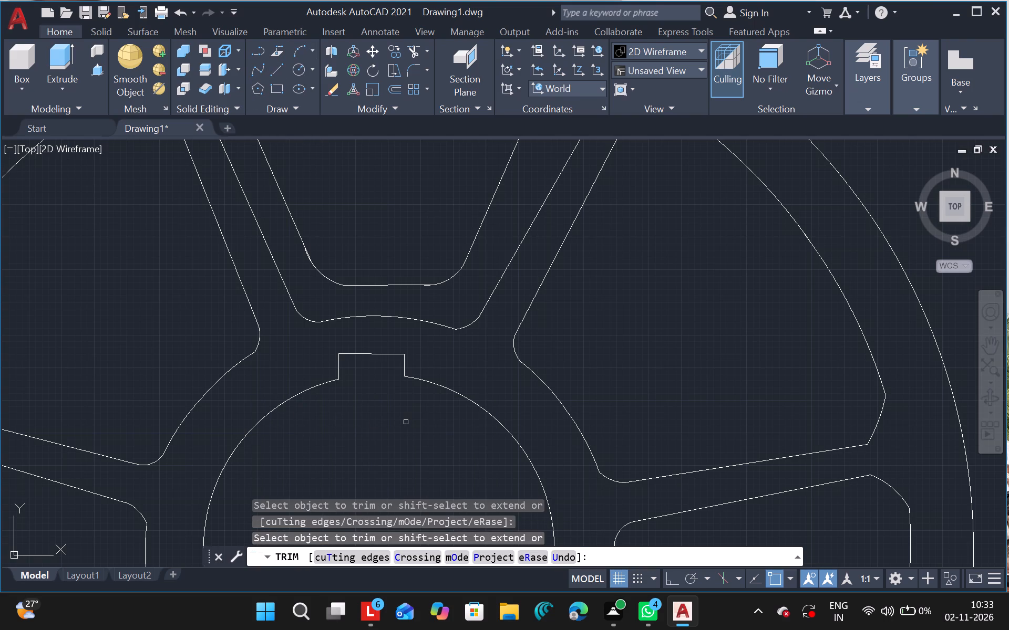
key("Escape")
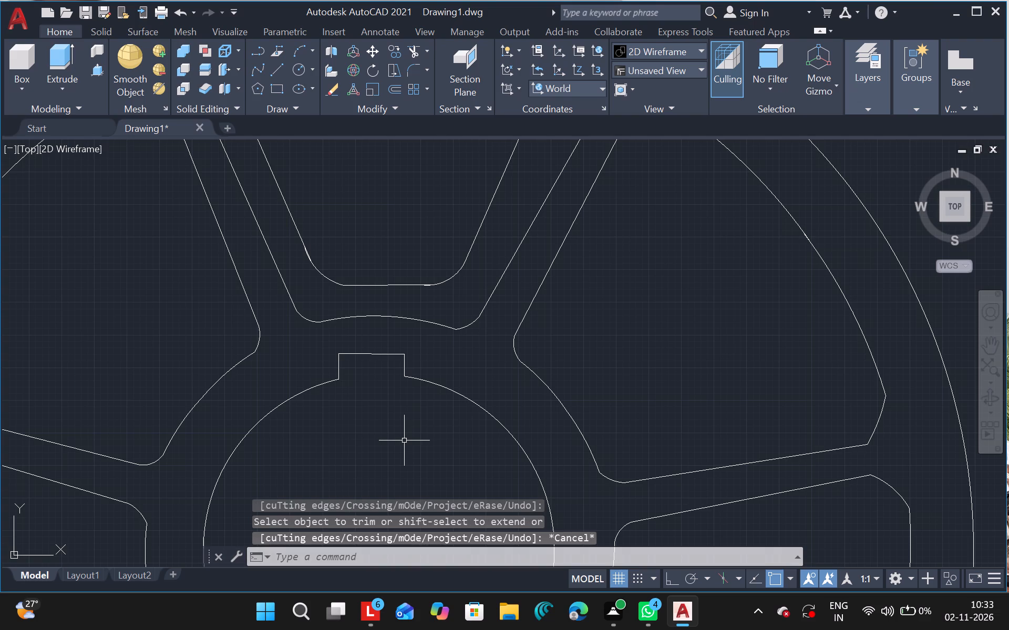
scroll(404, 440, "down", 2, "ctrl")
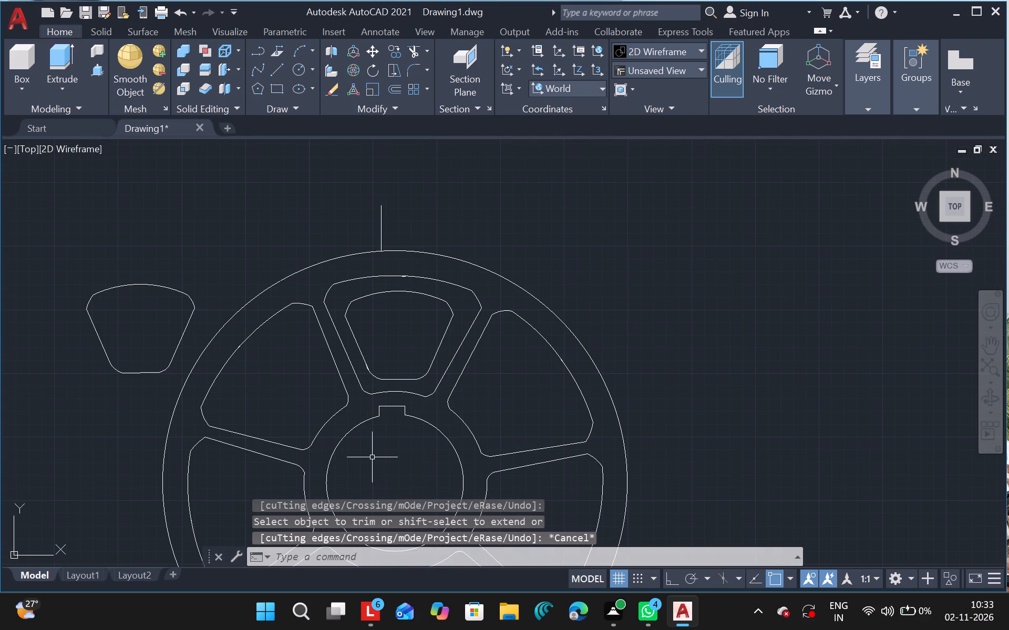
scroll(372, 457, "down", 2, "ctrl")
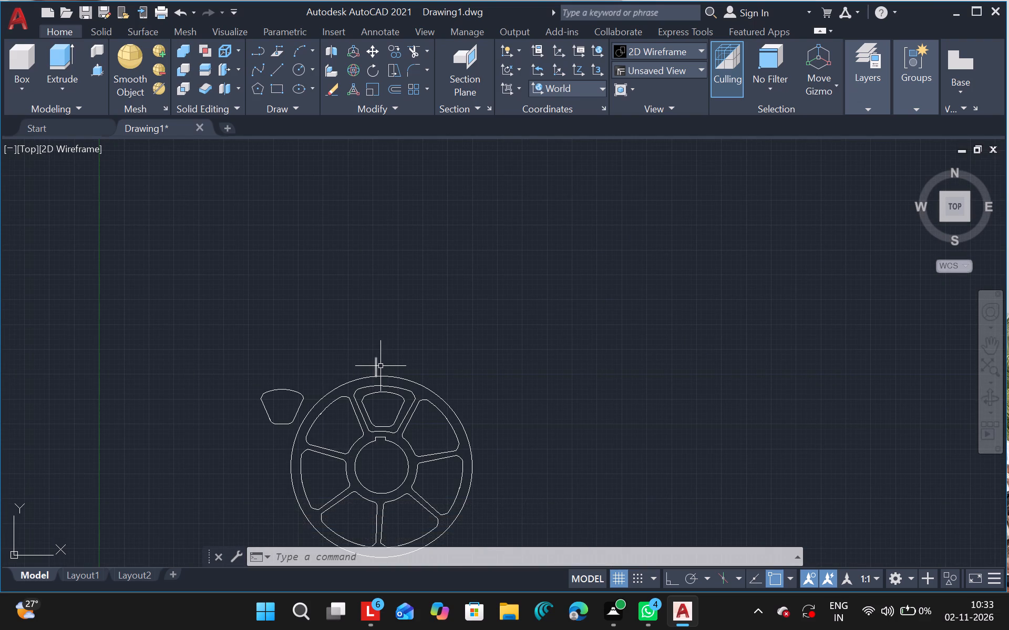
Erase the leftover short vertical line at the wheel's top edge.
left_click_drag(376, 366, 476, 369)
key("Delete")
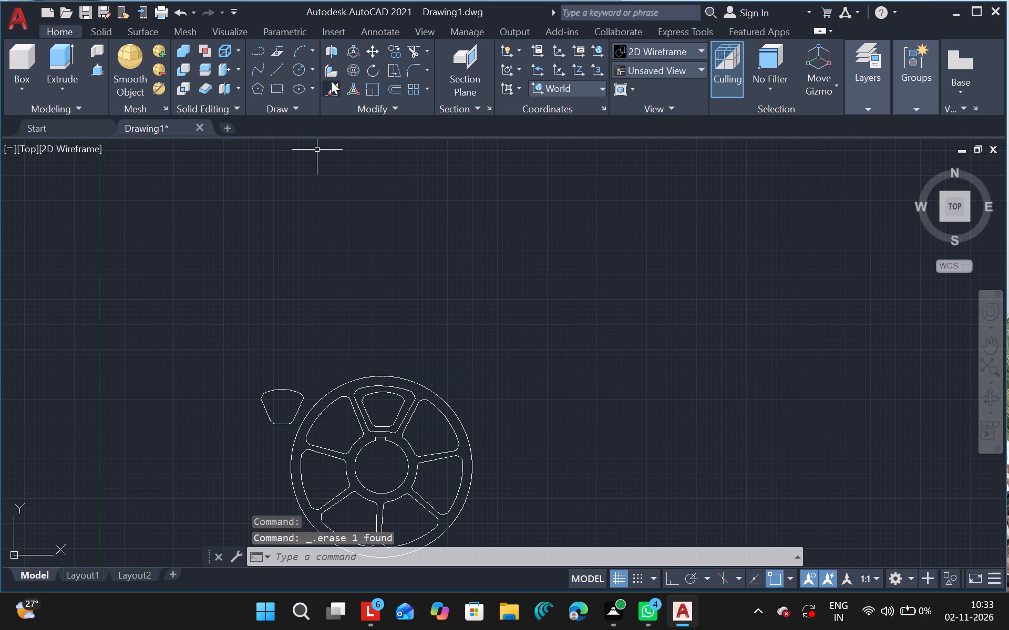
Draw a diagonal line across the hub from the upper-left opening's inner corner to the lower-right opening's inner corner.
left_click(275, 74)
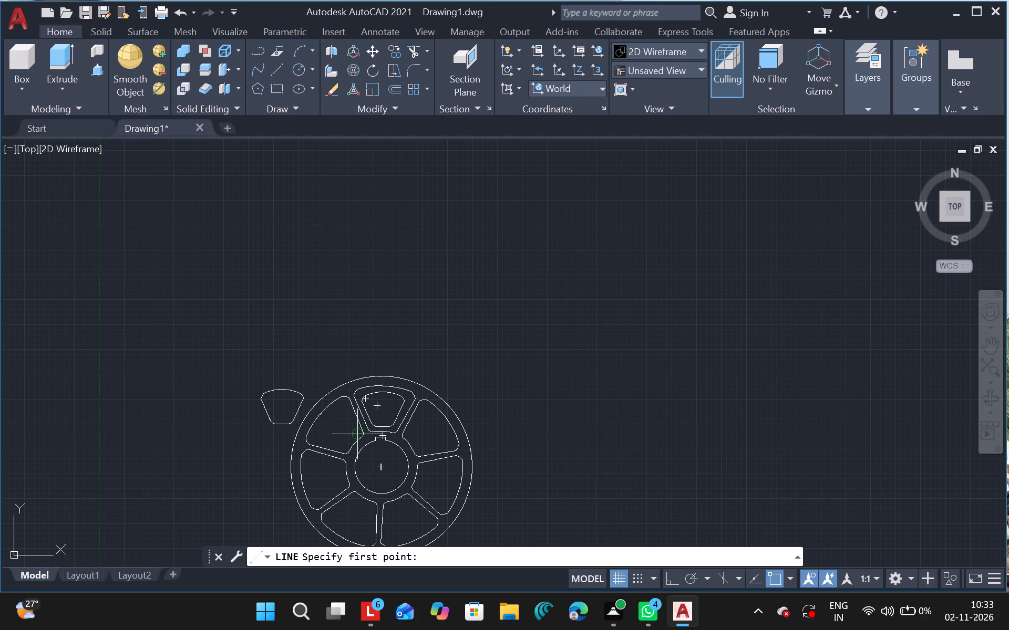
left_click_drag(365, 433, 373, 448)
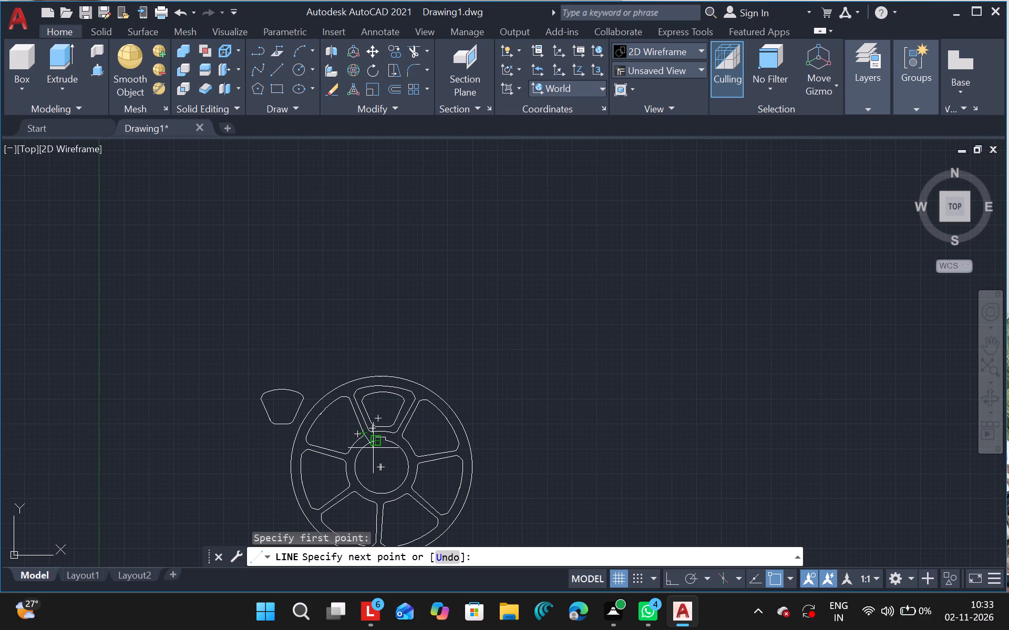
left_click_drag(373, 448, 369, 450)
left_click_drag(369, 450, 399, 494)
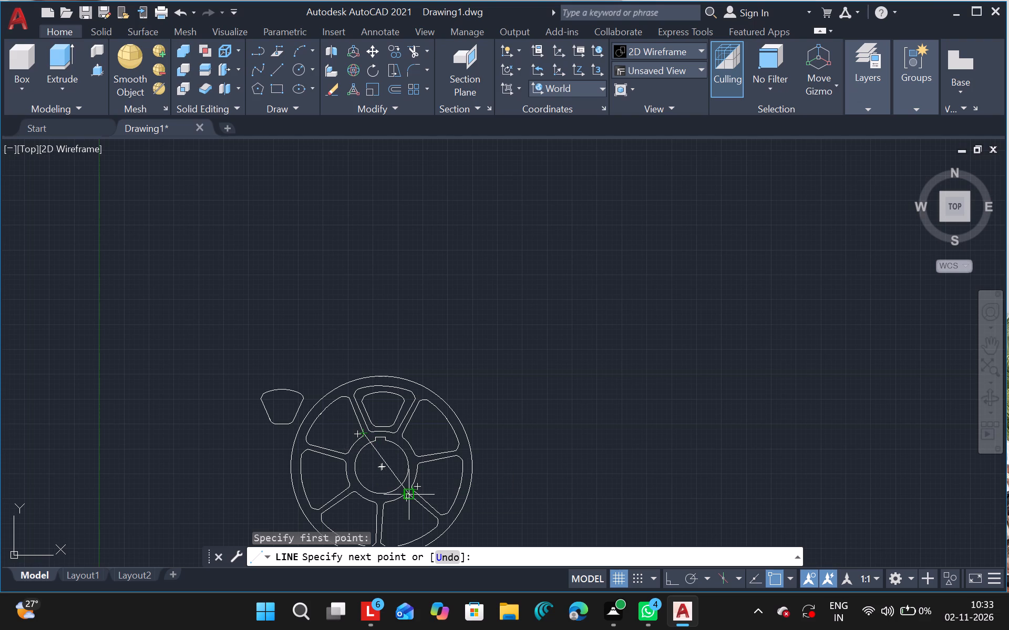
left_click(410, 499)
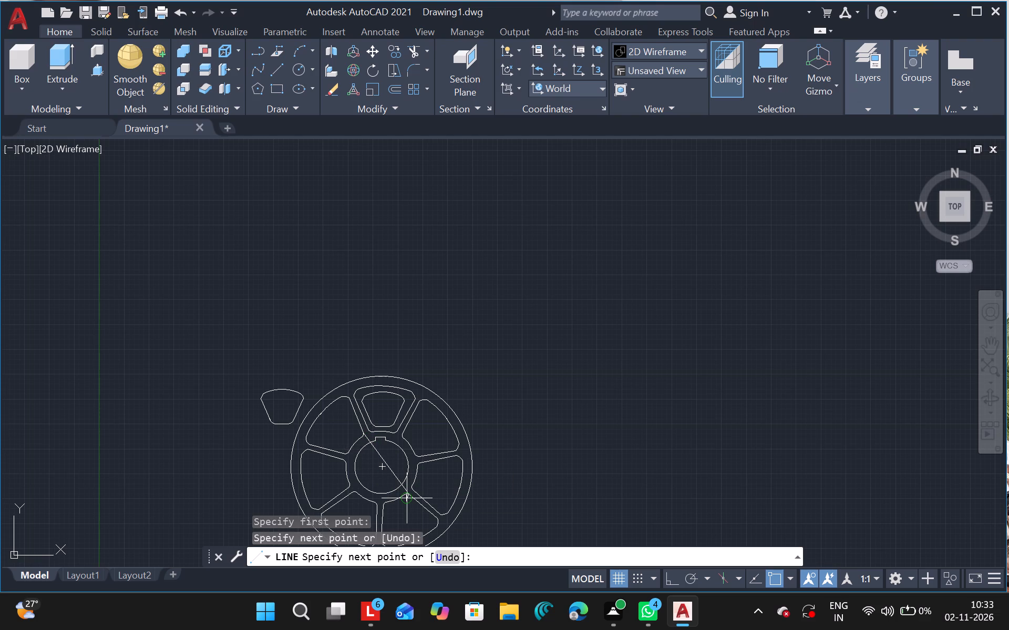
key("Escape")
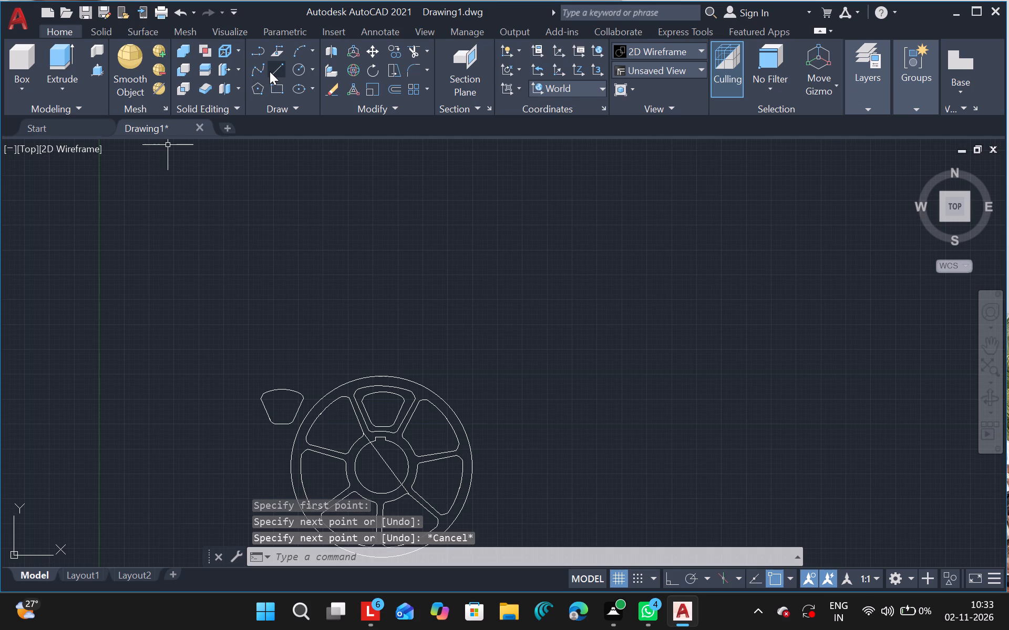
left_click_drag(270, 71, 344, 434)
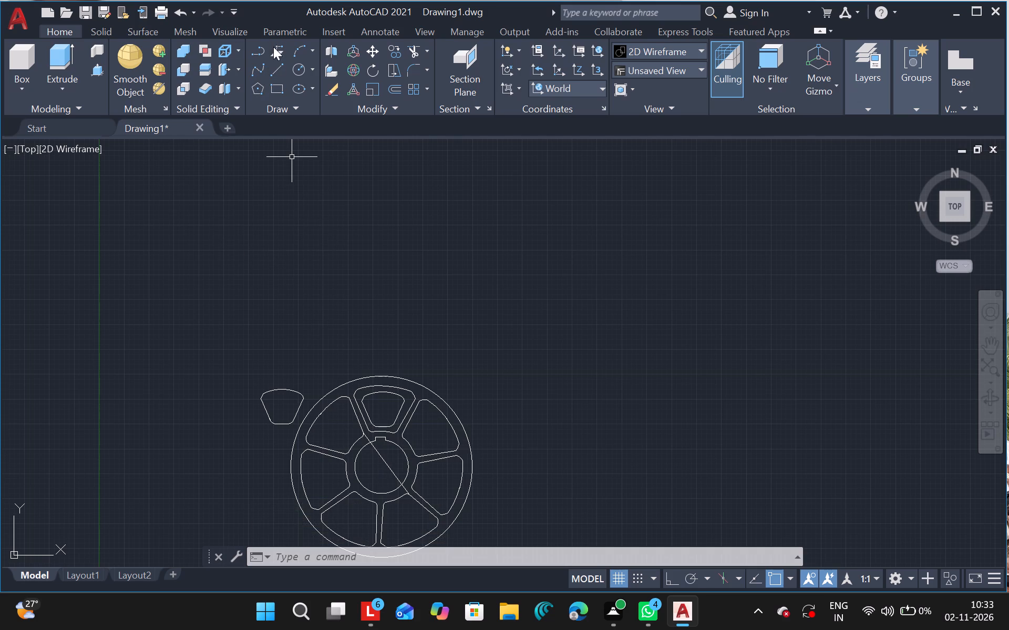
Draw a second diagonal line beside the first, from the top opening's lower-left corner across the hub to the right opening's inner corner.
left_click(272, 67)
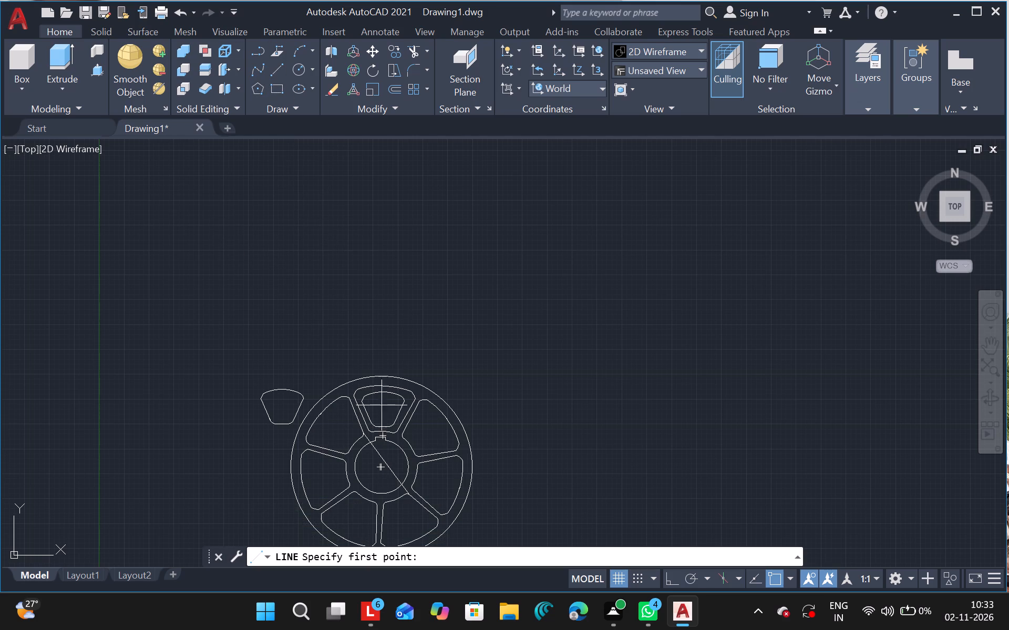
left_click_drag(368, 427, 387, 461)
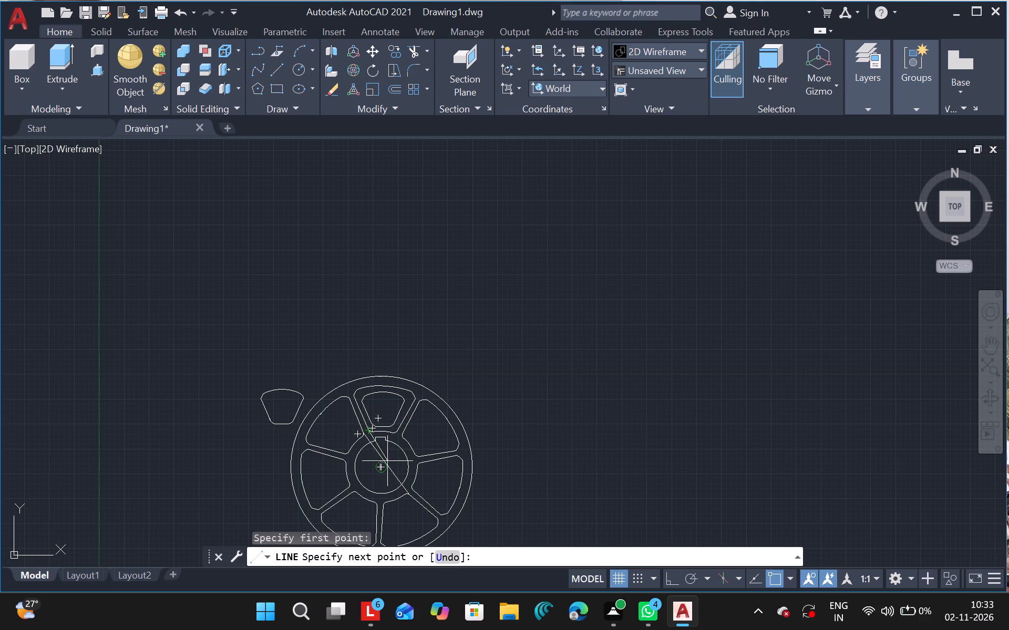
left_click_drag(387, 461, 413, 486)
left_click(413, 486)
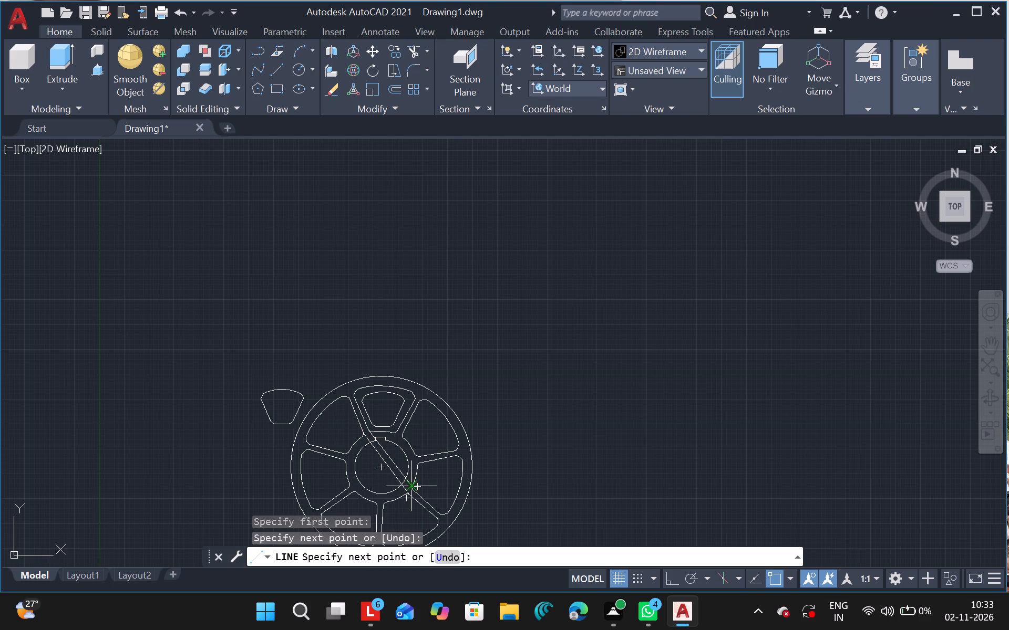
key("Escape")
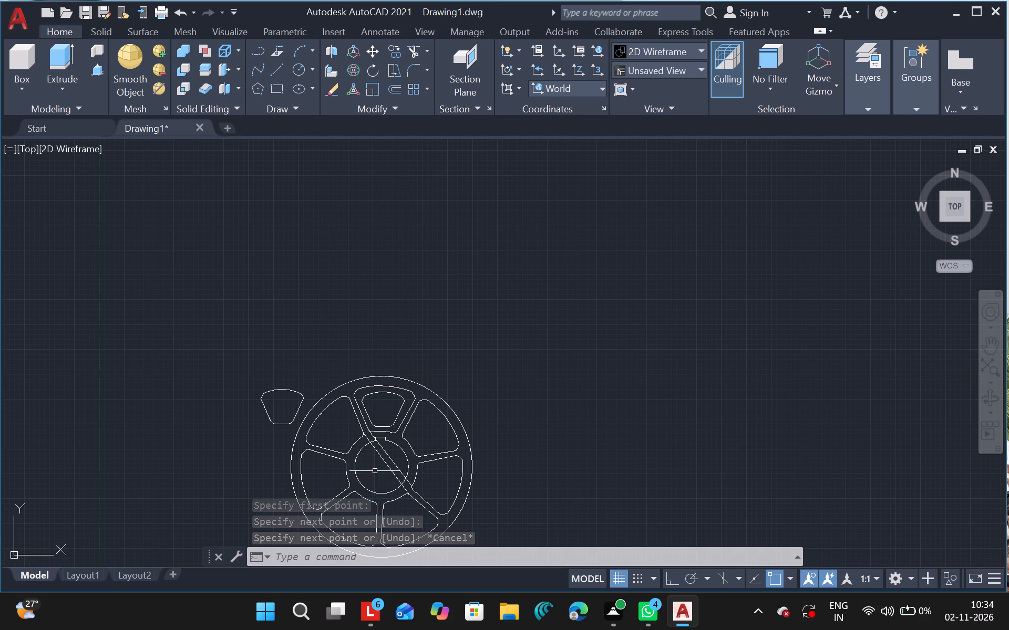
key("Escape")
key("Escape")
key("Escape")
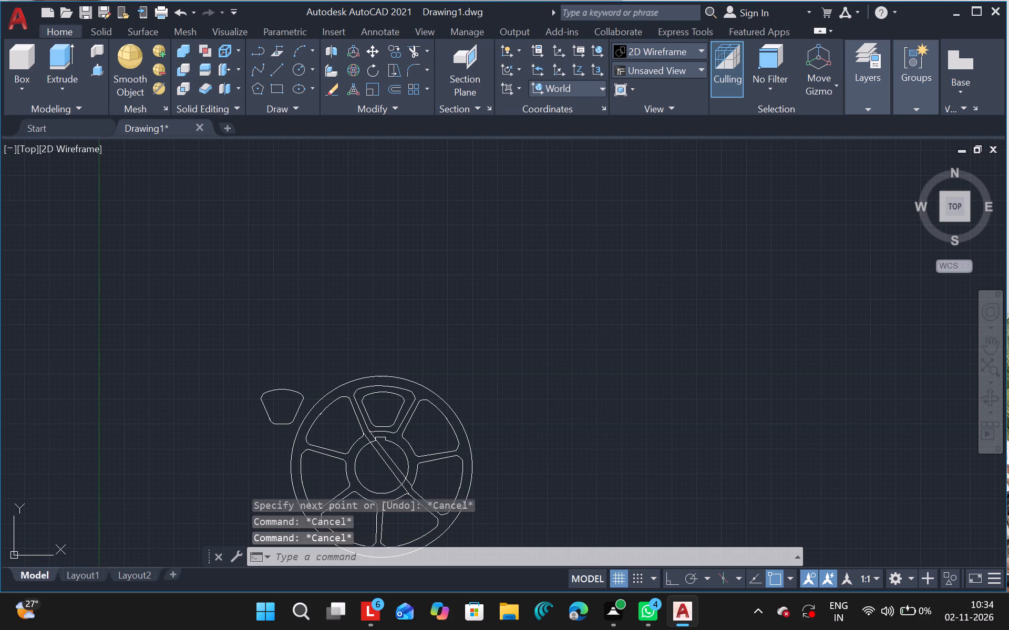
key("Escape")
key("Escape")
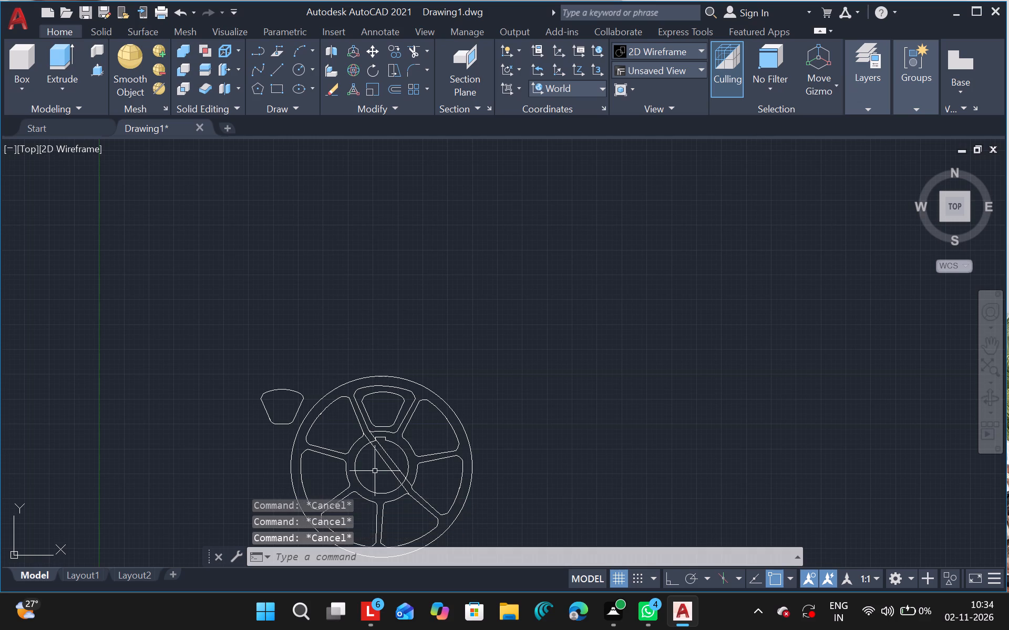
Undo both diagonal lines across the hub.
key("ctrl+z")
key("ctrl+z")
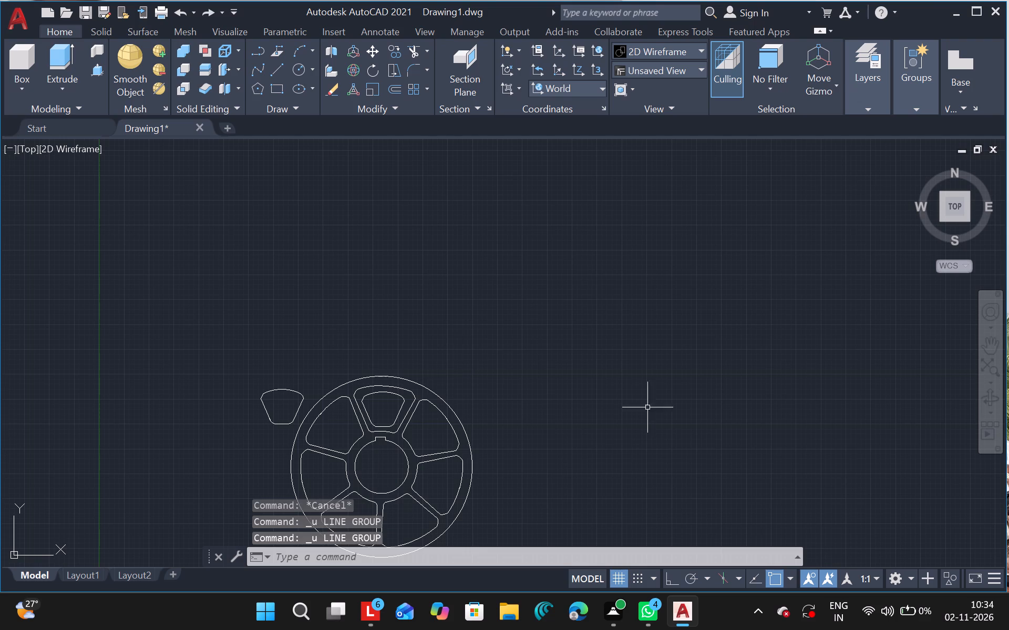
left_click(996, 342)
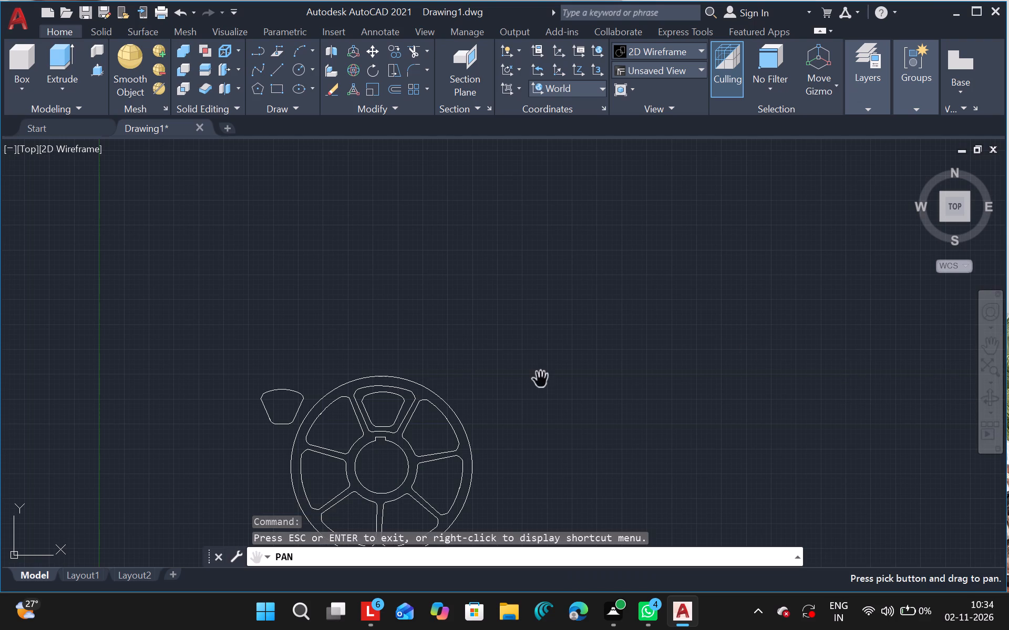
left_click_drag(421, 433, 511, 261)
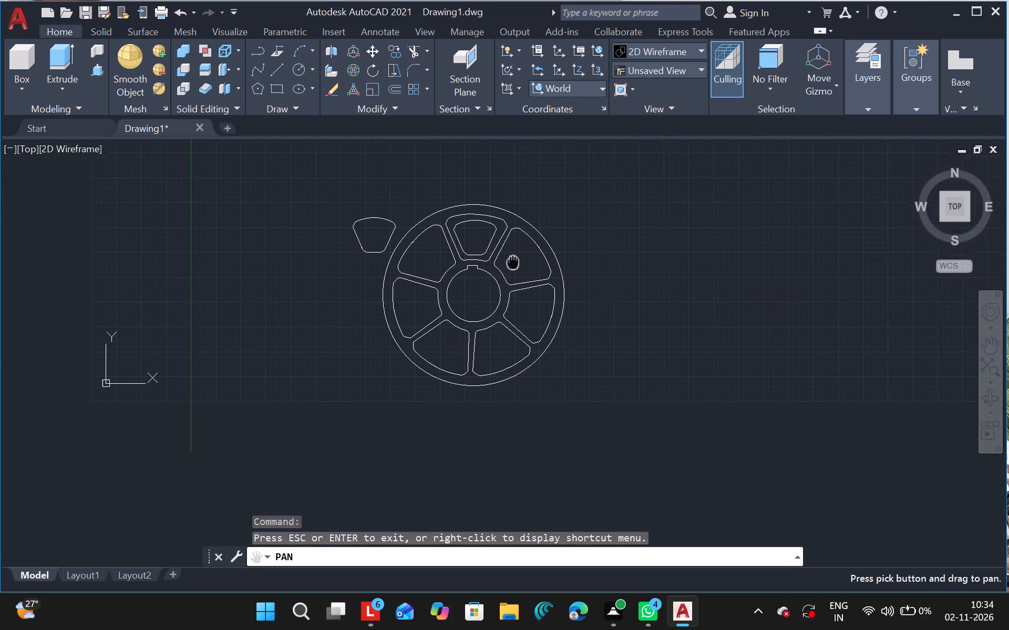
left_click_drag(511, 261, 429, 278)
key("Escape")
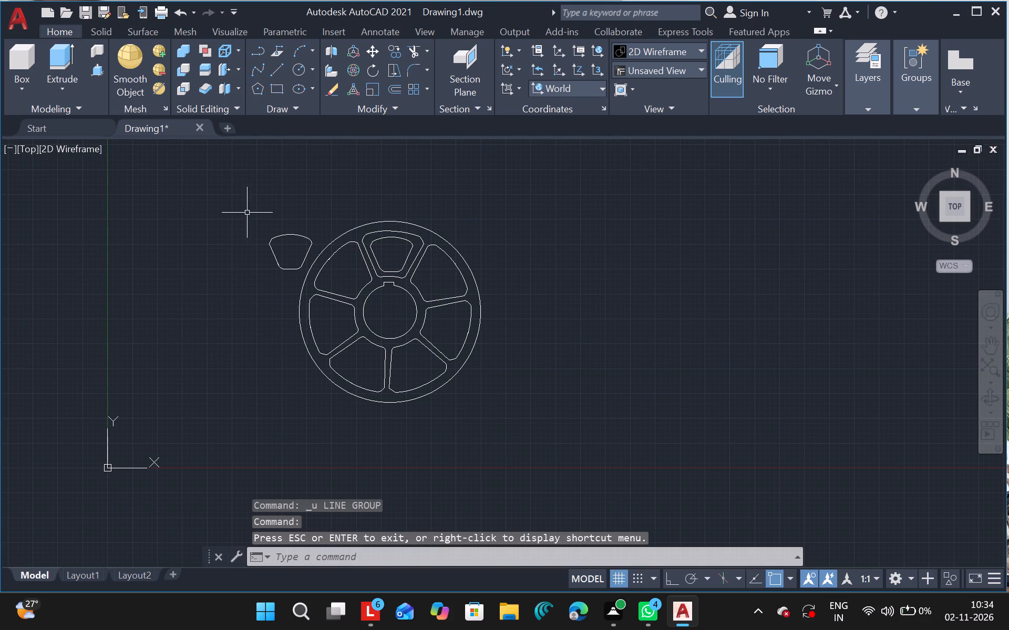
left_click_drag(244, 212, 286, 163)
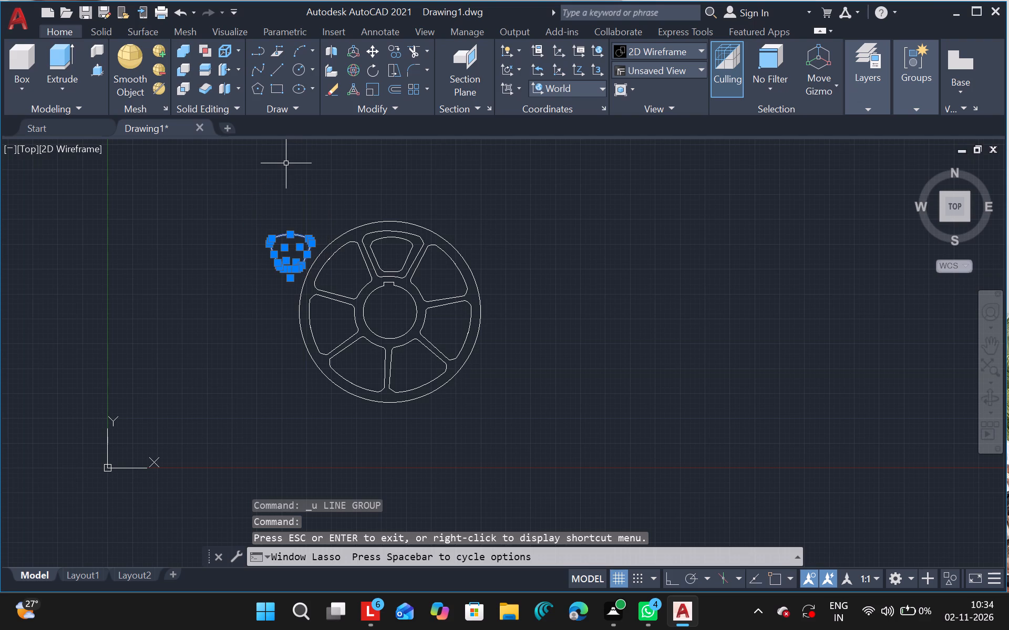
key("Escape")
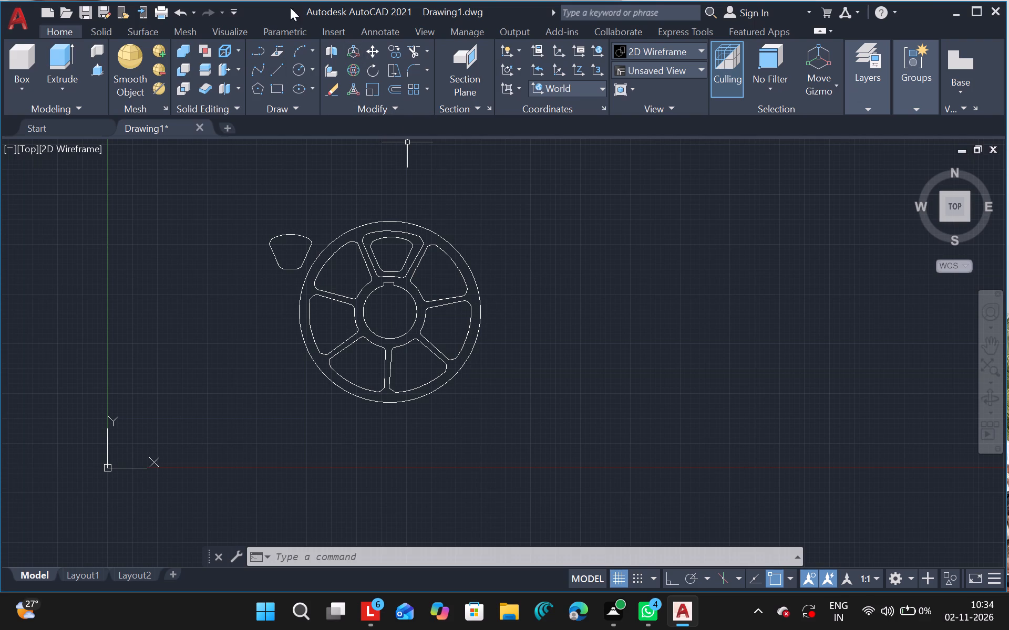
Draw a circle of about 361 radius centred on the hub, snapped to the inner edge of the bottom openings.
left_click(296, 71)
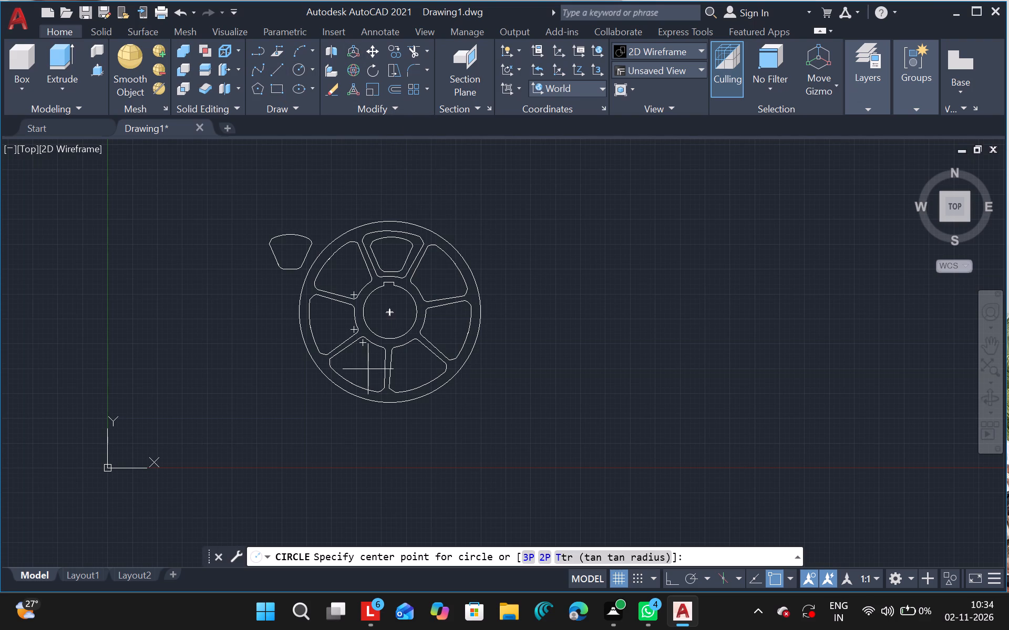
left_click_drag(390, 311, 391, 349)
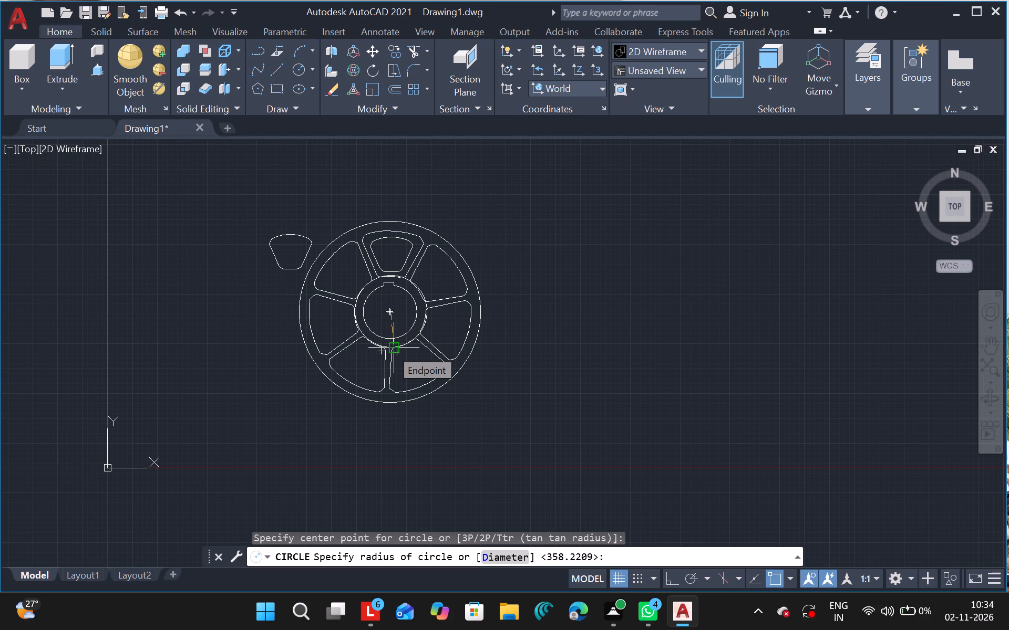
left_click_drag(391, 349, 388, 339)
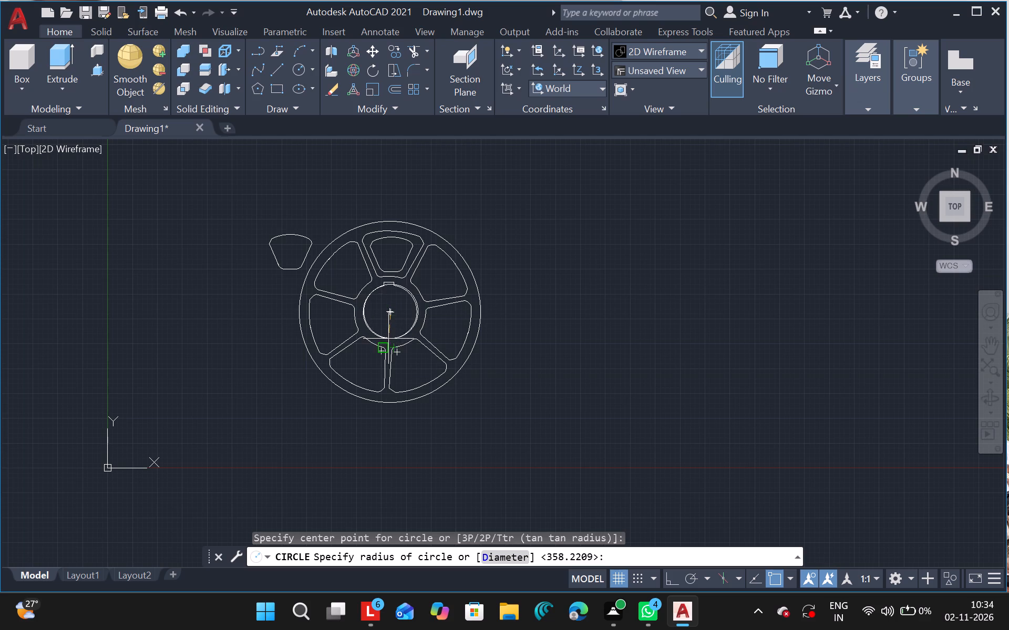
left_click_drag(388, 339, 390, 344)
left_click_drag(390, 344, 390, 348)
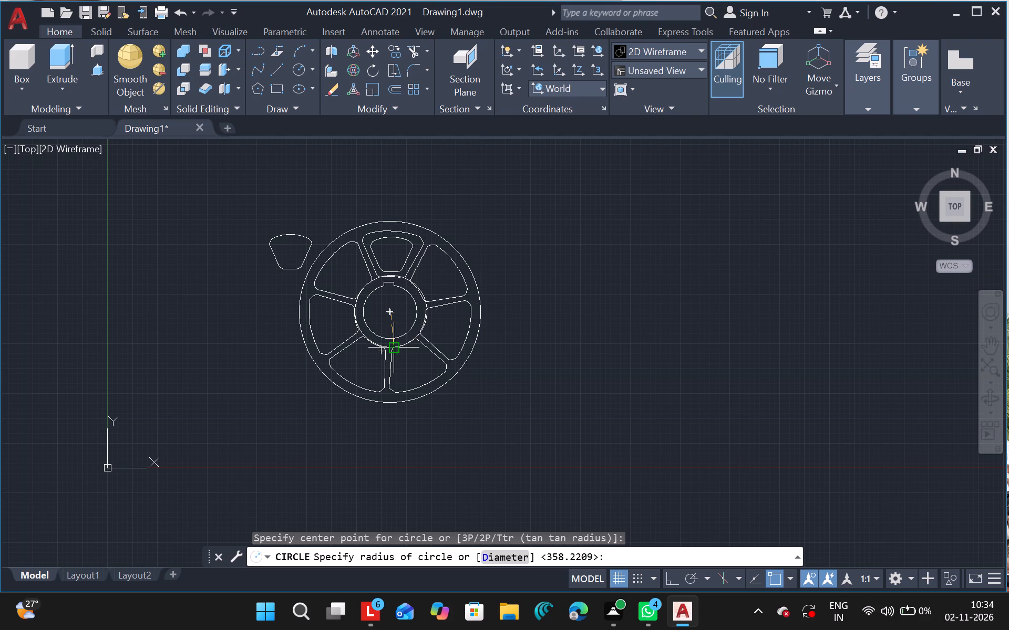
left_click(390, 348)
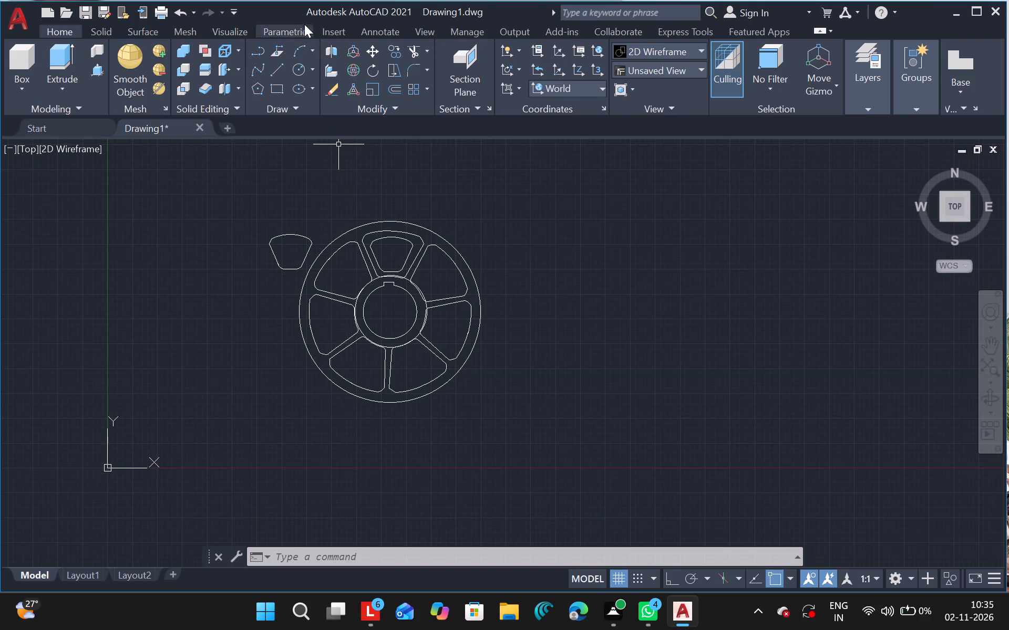
Draw a circle centred on the hub, snapped to the outer edge of the bottom-left opening.
left_click(300, 69)
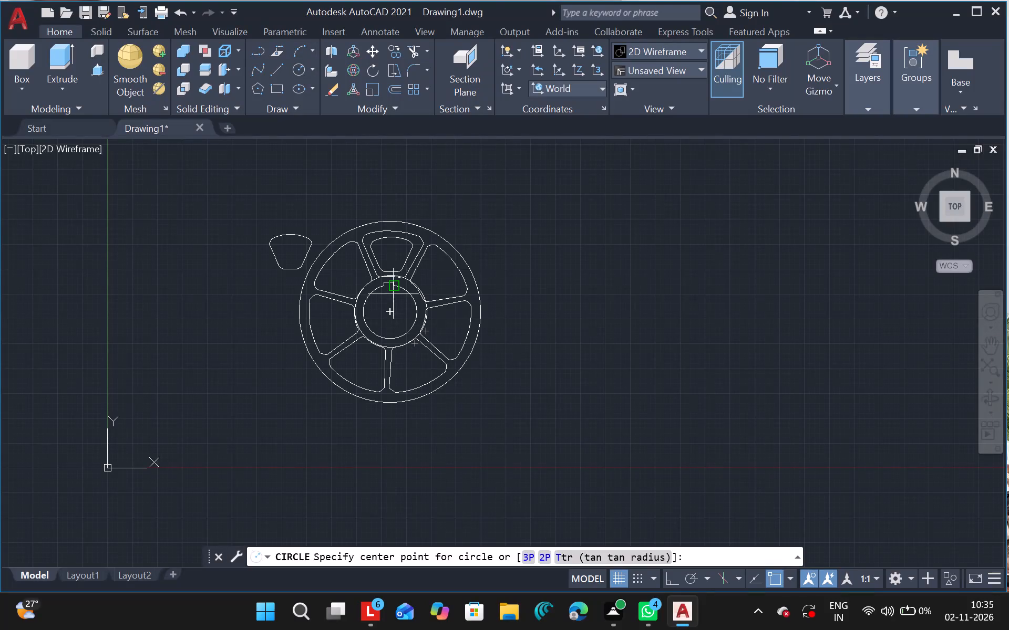
left_click_drag(390, 313, 389, 350)
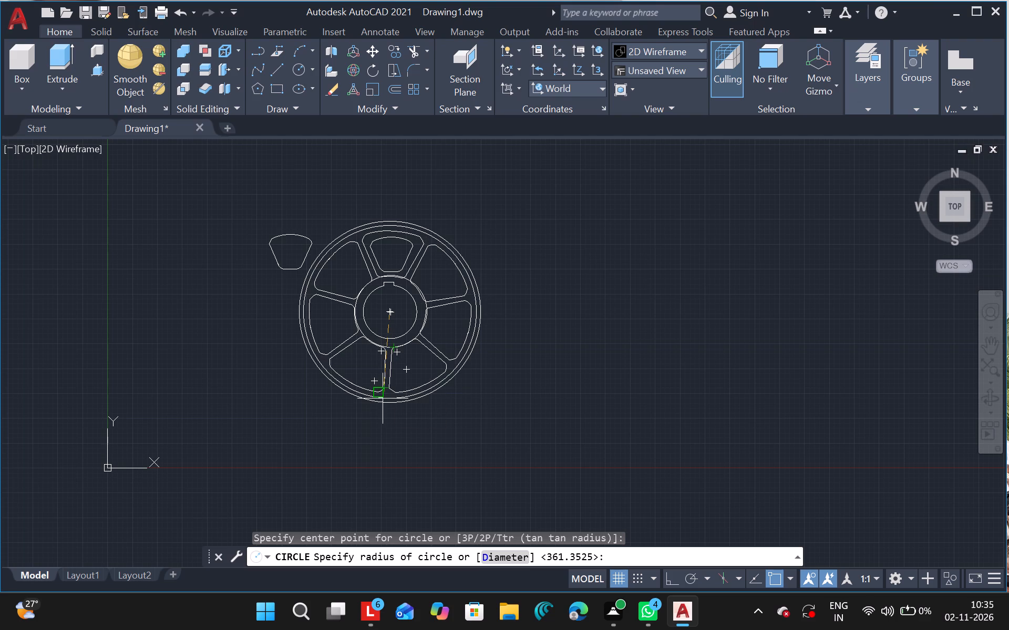
left_click(382, 396)
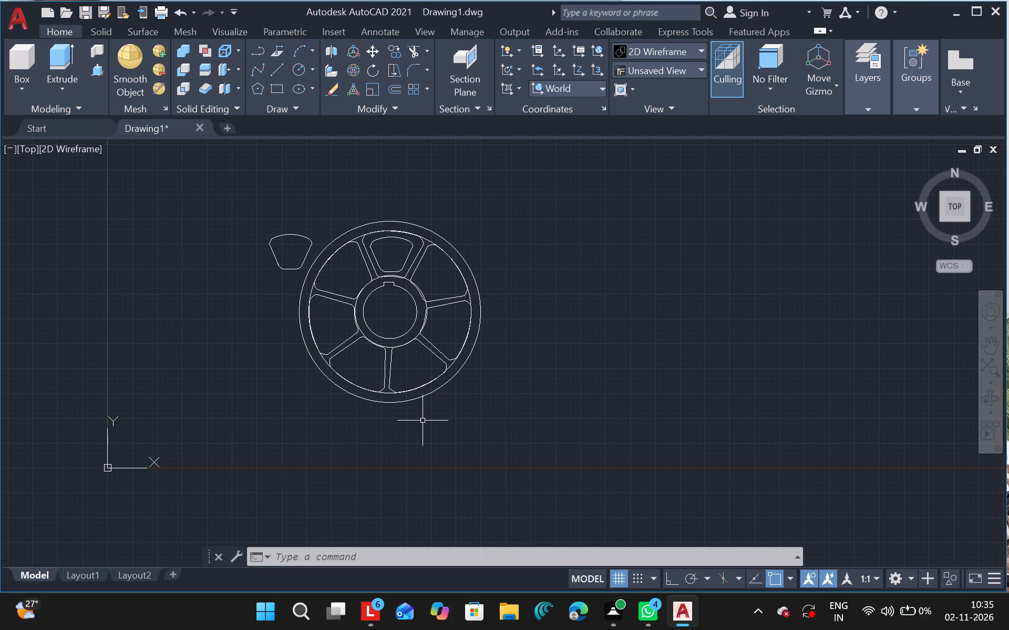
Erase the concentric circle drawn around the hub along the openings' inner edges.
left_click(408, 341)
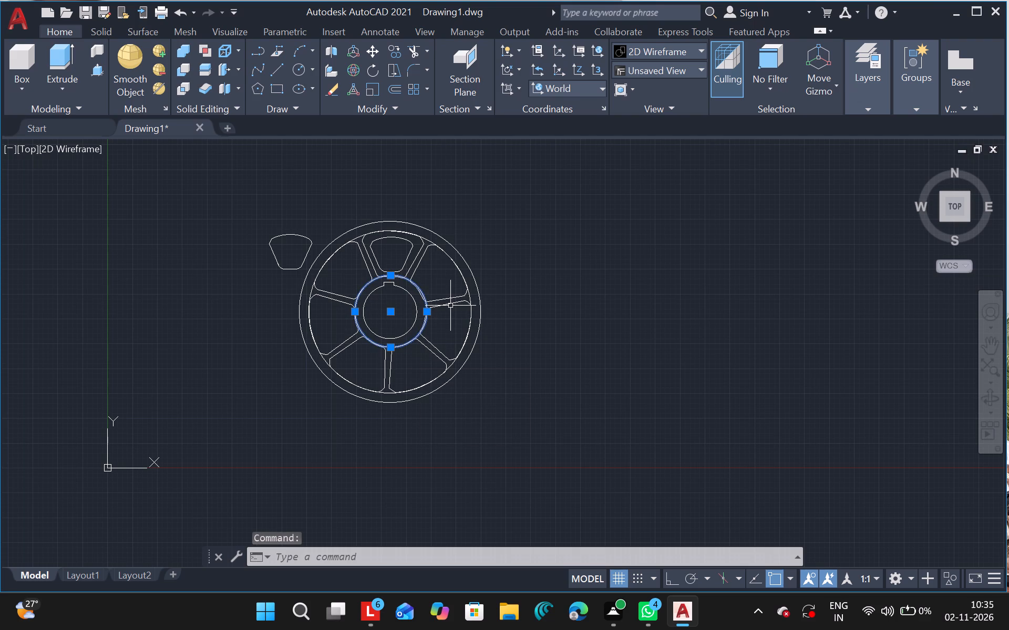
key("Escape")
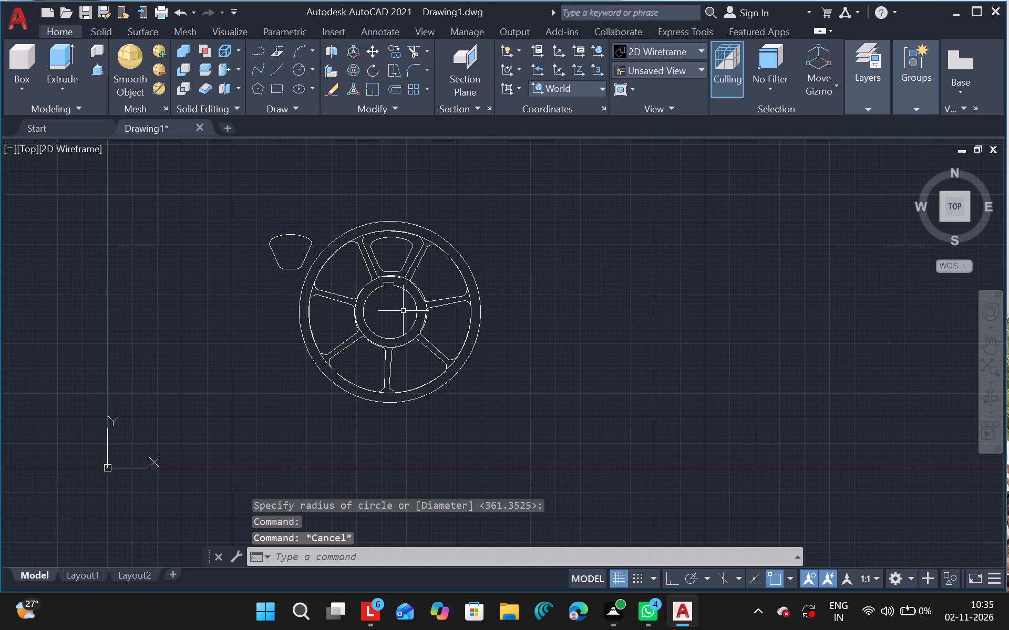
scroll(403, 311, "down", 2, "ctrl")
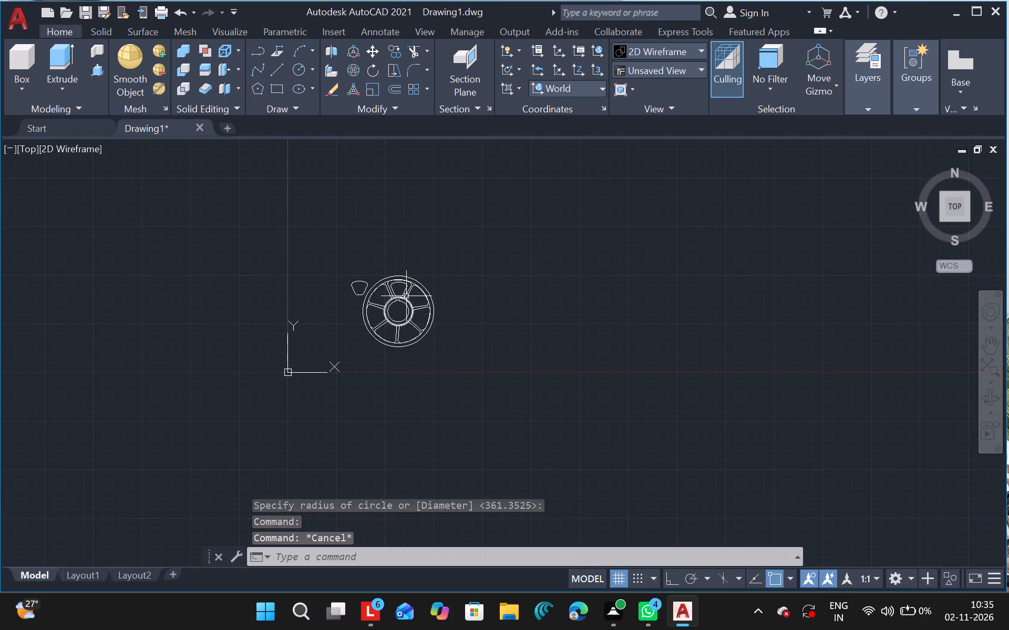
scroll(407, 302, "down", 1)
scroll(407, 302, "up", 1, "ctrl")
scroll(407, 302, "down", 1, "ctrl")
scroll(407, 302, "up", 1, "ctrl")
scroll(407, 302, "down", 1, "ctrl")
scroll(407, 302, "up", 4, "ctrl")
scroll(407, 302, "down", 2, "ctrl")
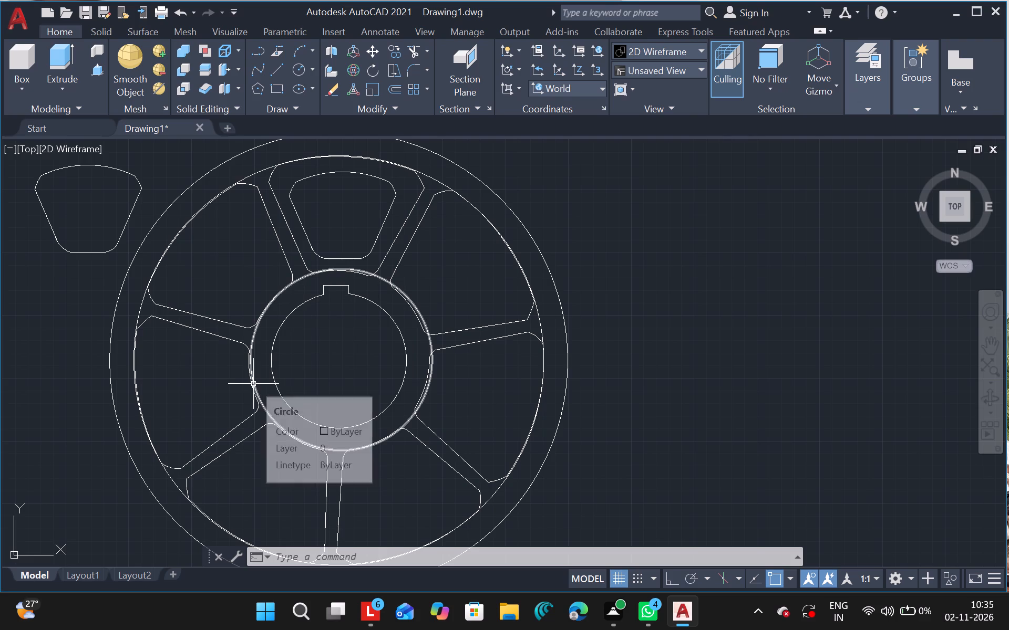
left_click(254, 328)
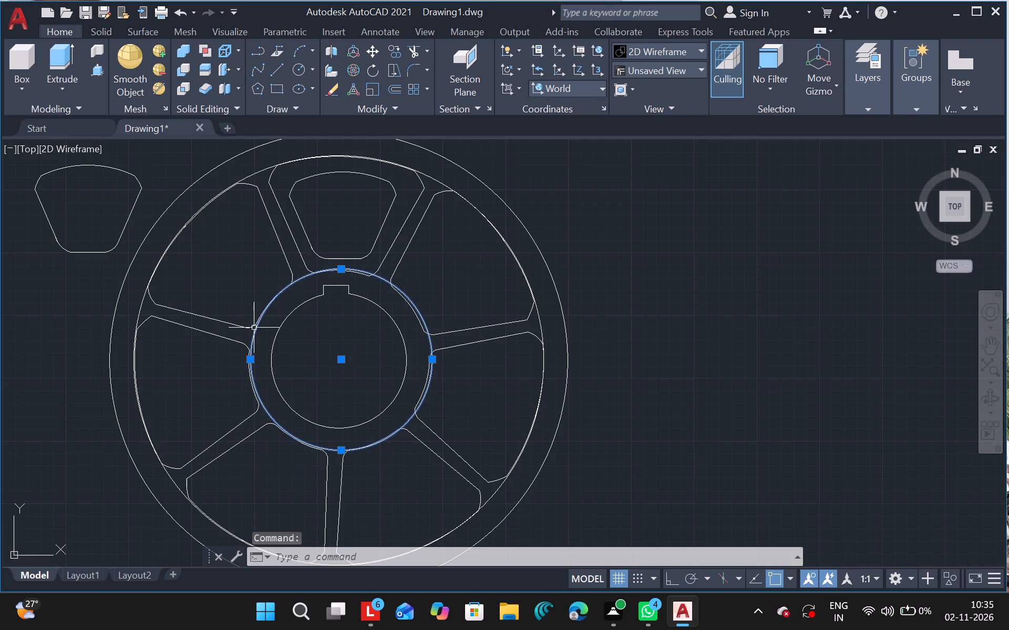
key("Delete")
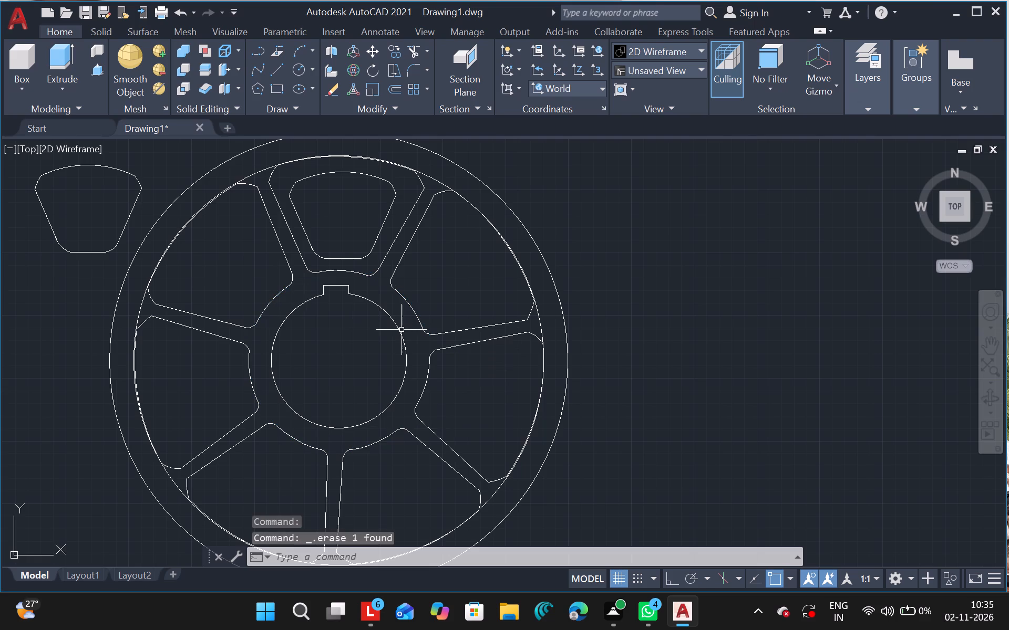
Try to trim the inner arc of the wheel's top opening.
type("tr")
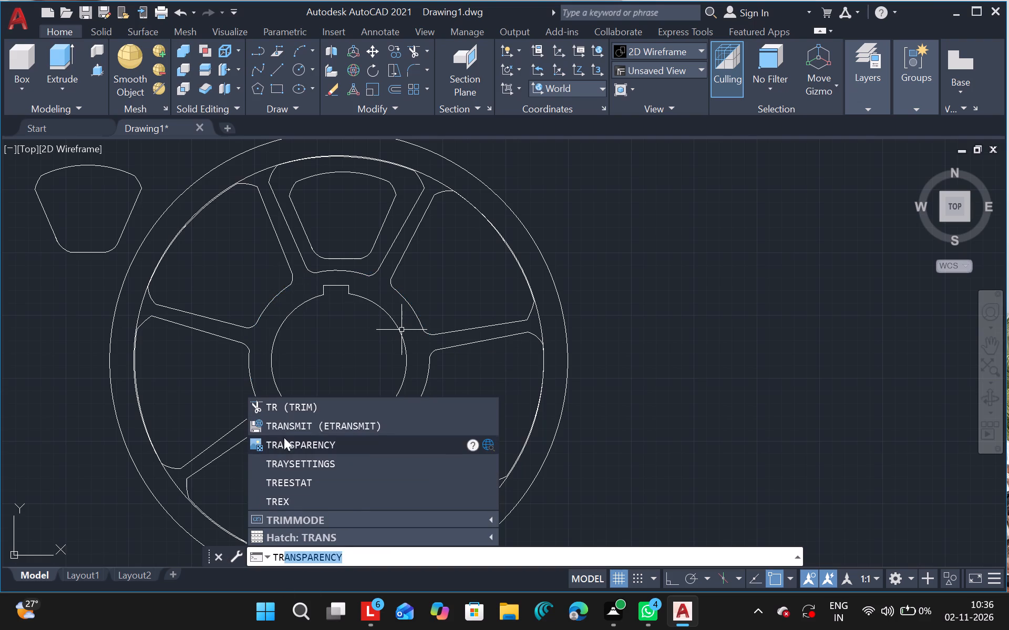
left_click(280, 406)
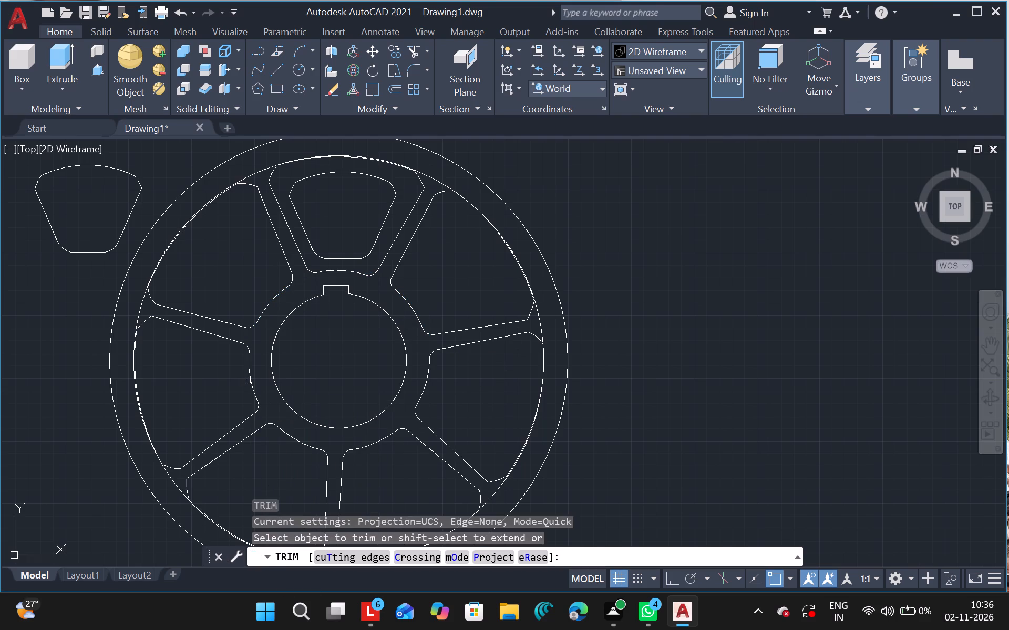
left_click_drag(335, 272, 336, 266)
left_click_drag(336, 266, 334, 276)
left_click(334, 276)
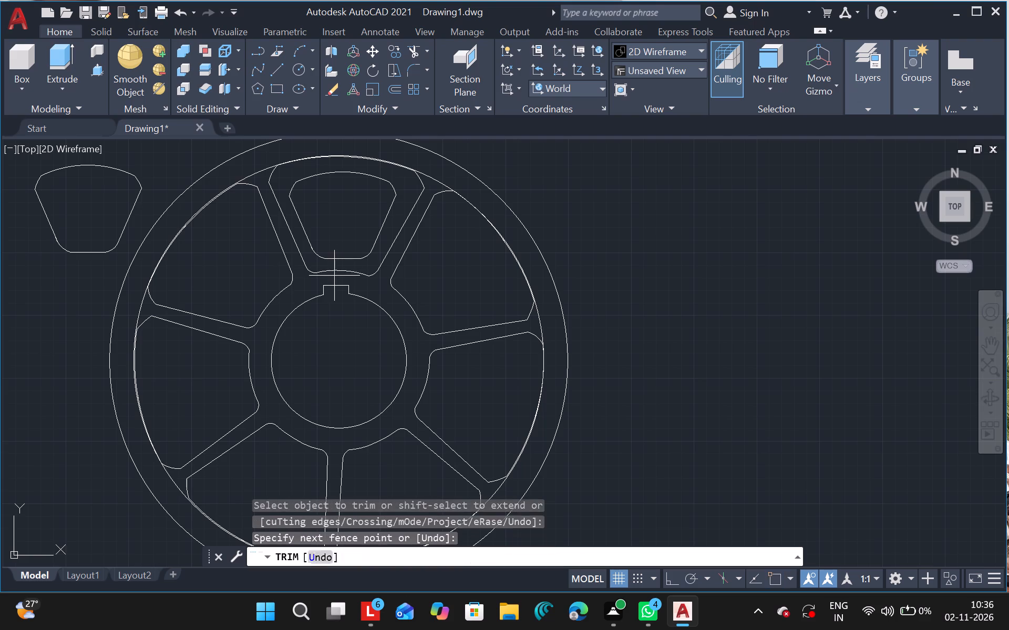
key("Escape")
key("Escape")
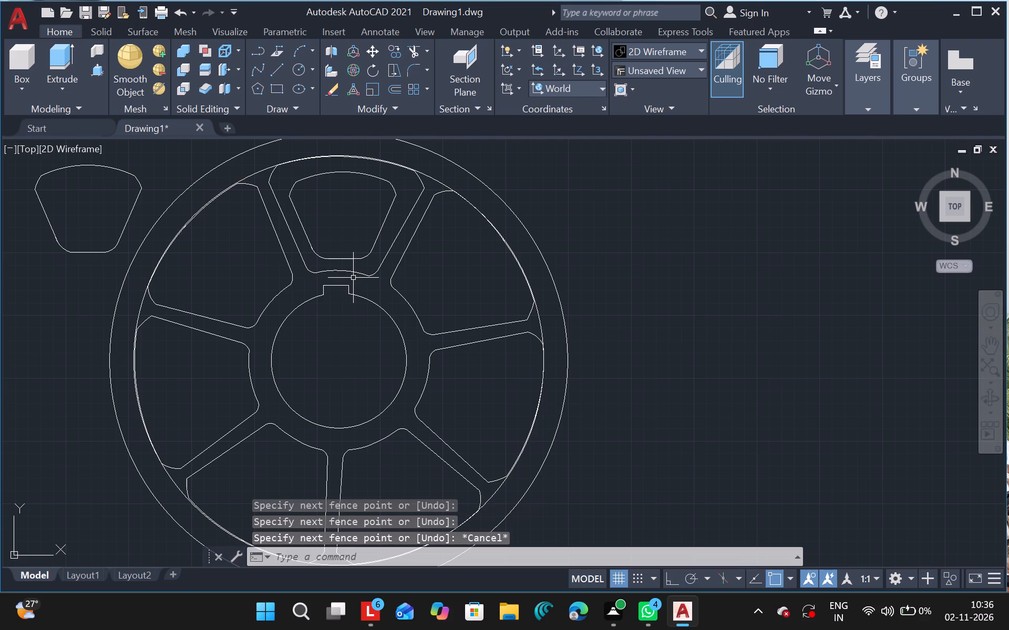
Undo the rim circles, hub keyway, inner outline and polar array, back to the single top opening.
key("ctrl+z")
key("ctrl+z")
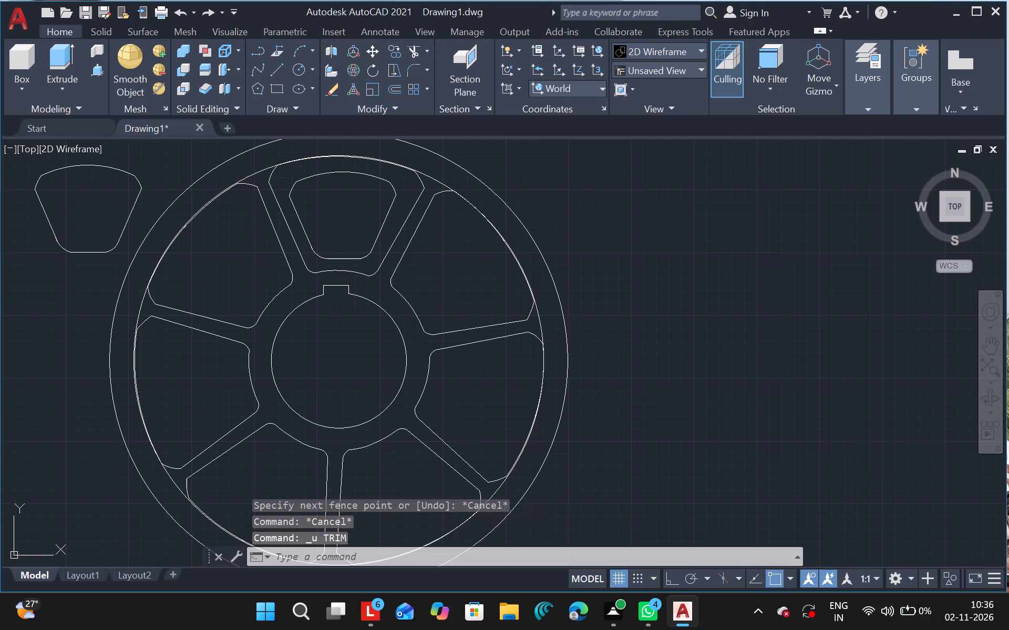
key("ctrl+z")
key("ctrl+z")
key("ctrl+z")
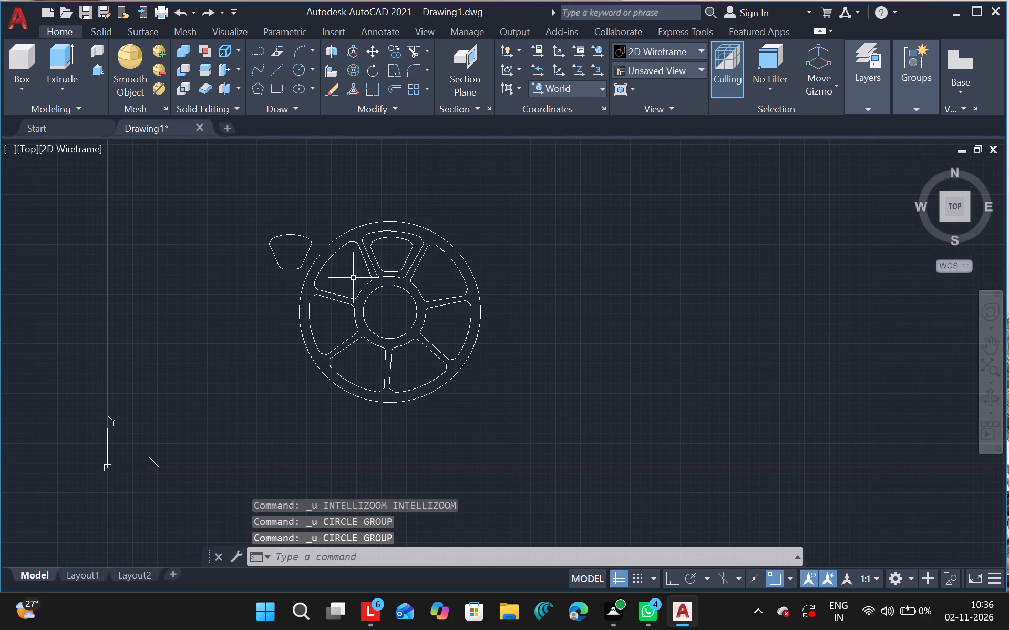
key("ctrl+z")
key("ctrl+z")
key("ctrl+z")
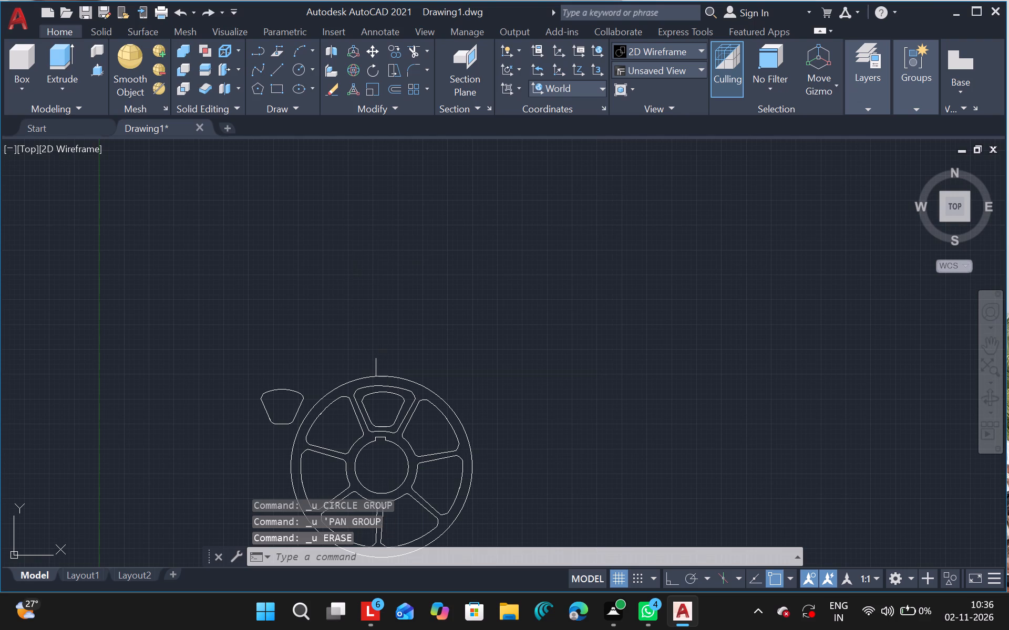
key("ctrl+z")
key("ctrl+z")
key("ctrl+z")
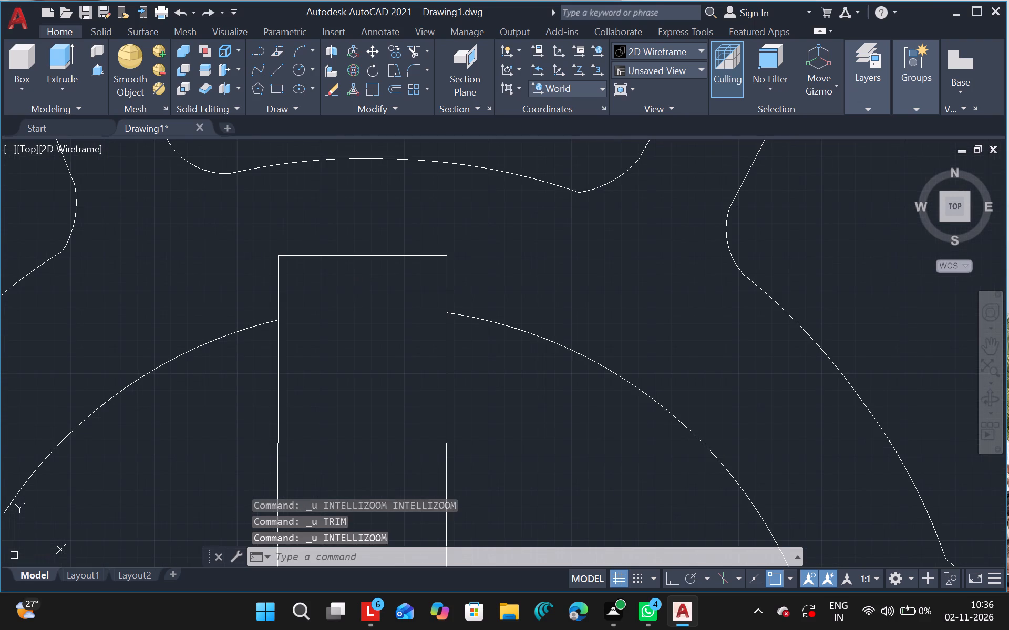
key("ctrl+z")
key("ctrl+z")
key("ctrl+z")
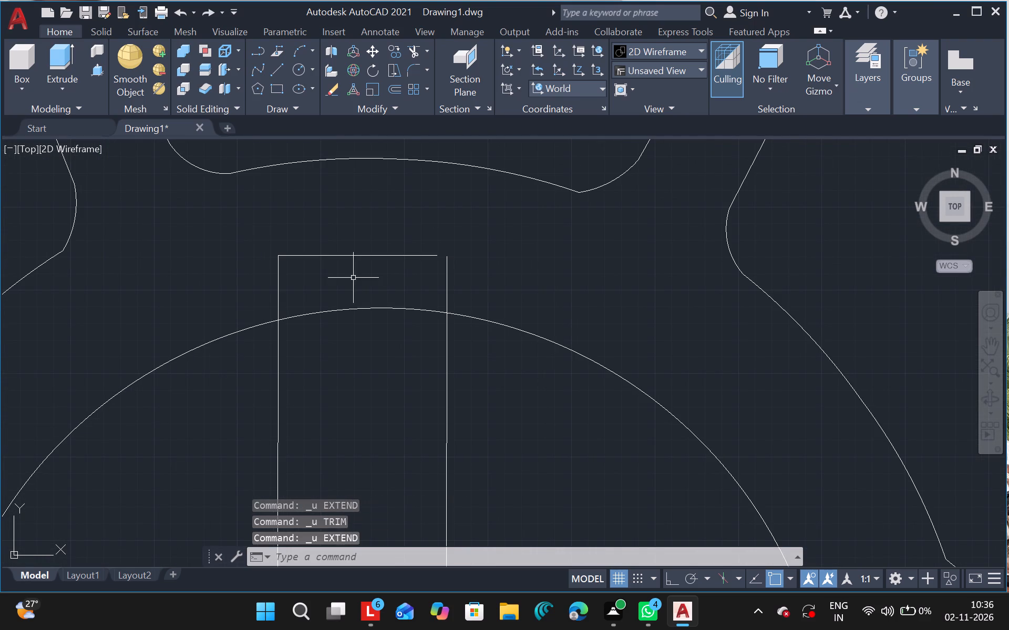
key("ctrl+z")
key("ctrl+z")
key("ctrl+z")
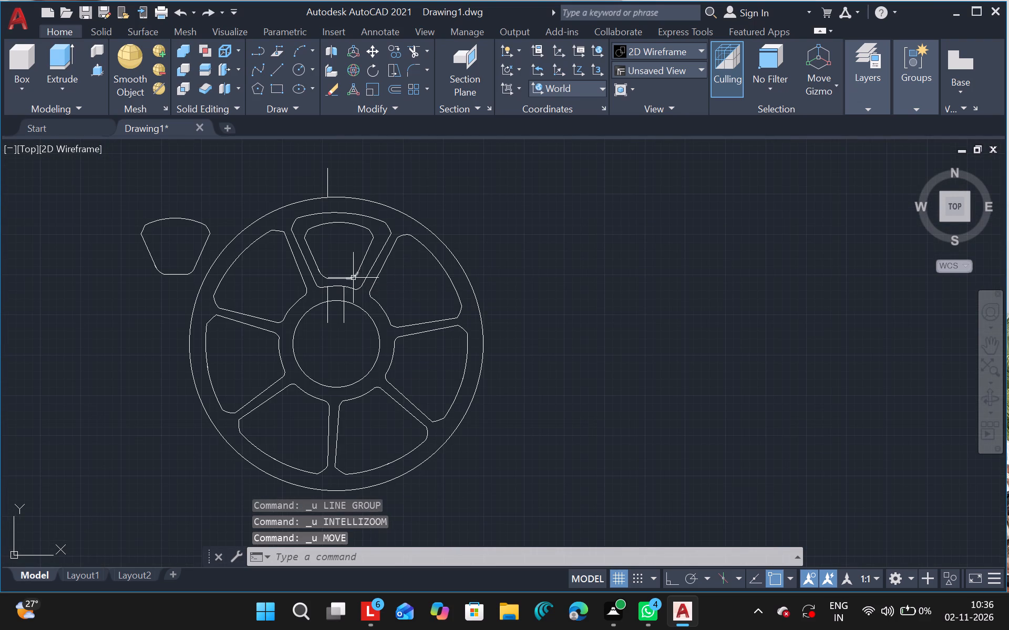
key("ctrl+z")
key("ctrl+z")
key("ctrl+z")
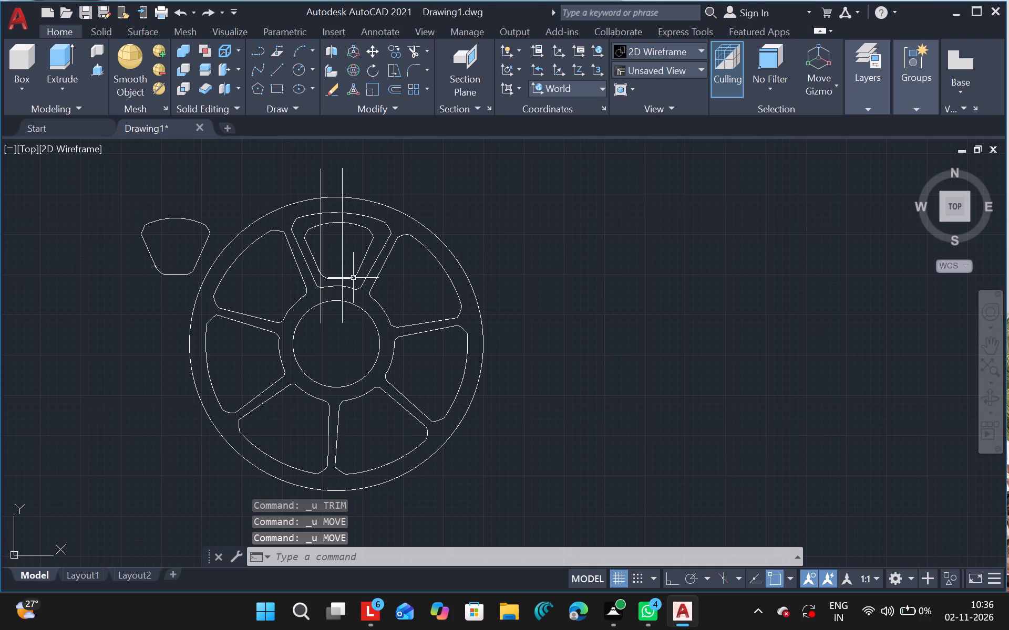
key("ctrl+z")
key("ctrl+z")
key("ctrl+z")
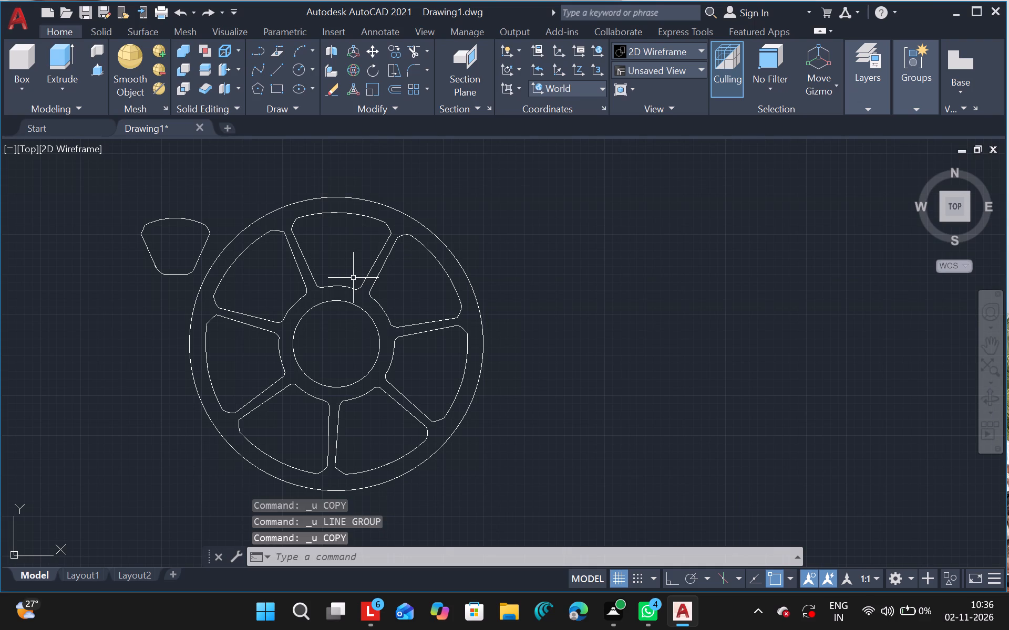
key("ctrl+z")
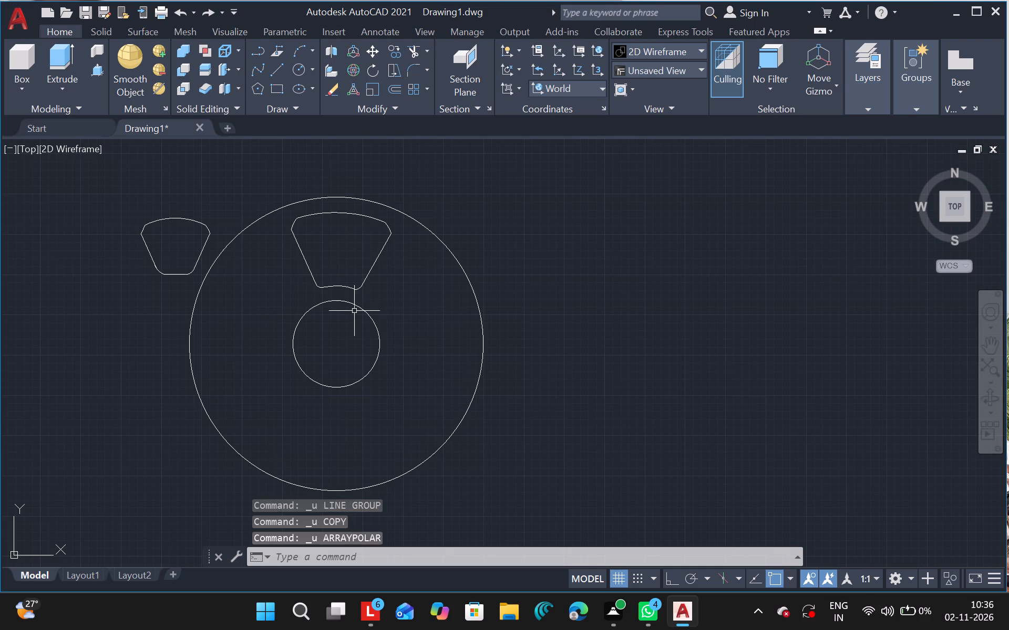
key("Escape")
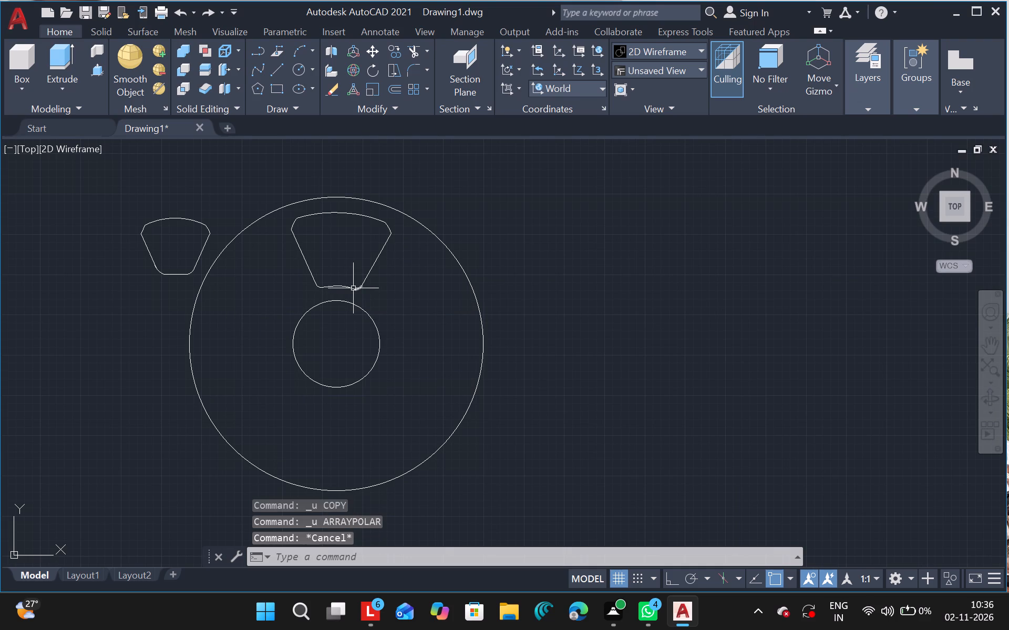
Trim away the inner arc and both lower corner fillets of the top opening, leaving its sides open toward the hub.
type("tr")
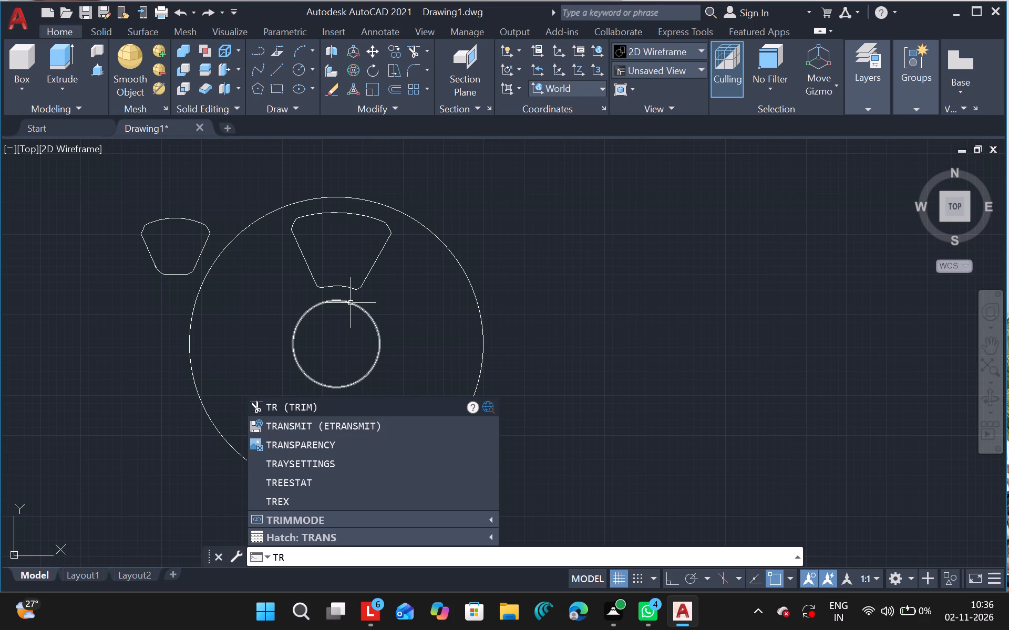
left_click(300, 410)
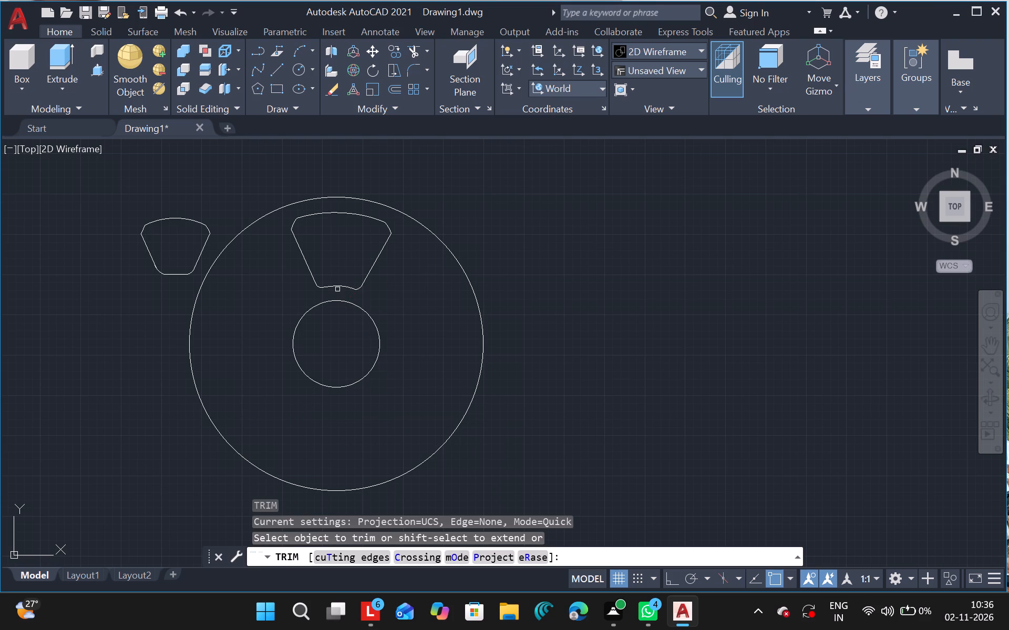
left_click_drag(342, 267, 333, 295)
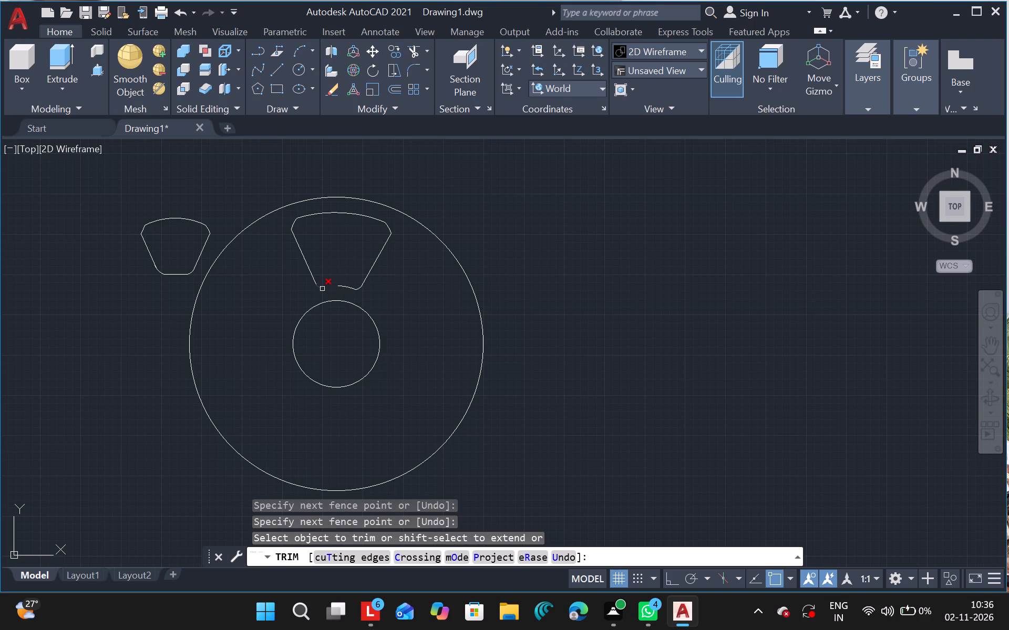
left_click(349, 288)
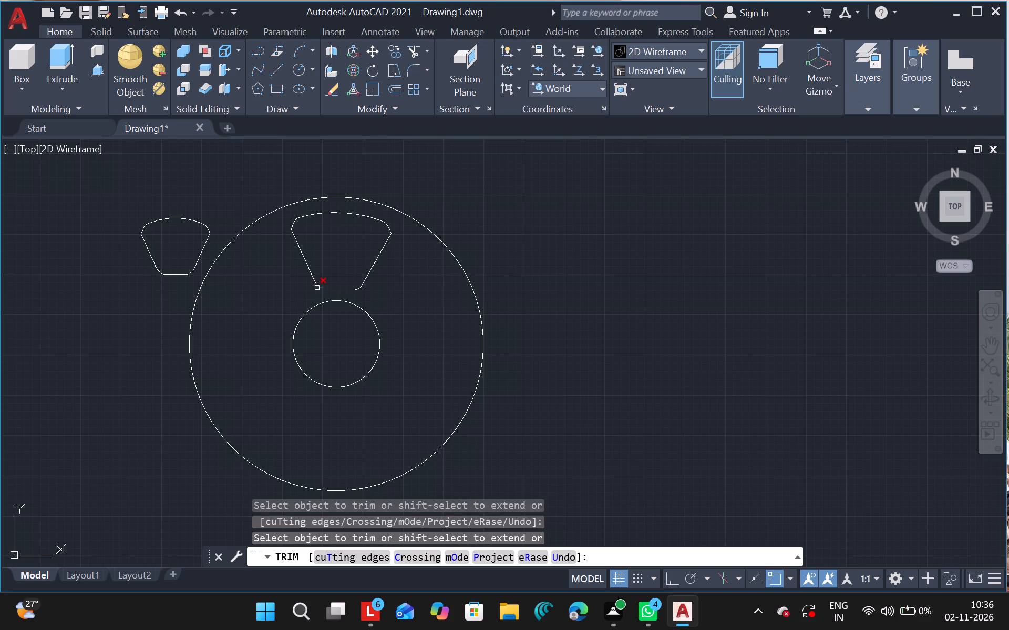
left_click_drag(321, 288, 360, 290)
left_click(360, 290)
key("Escape")
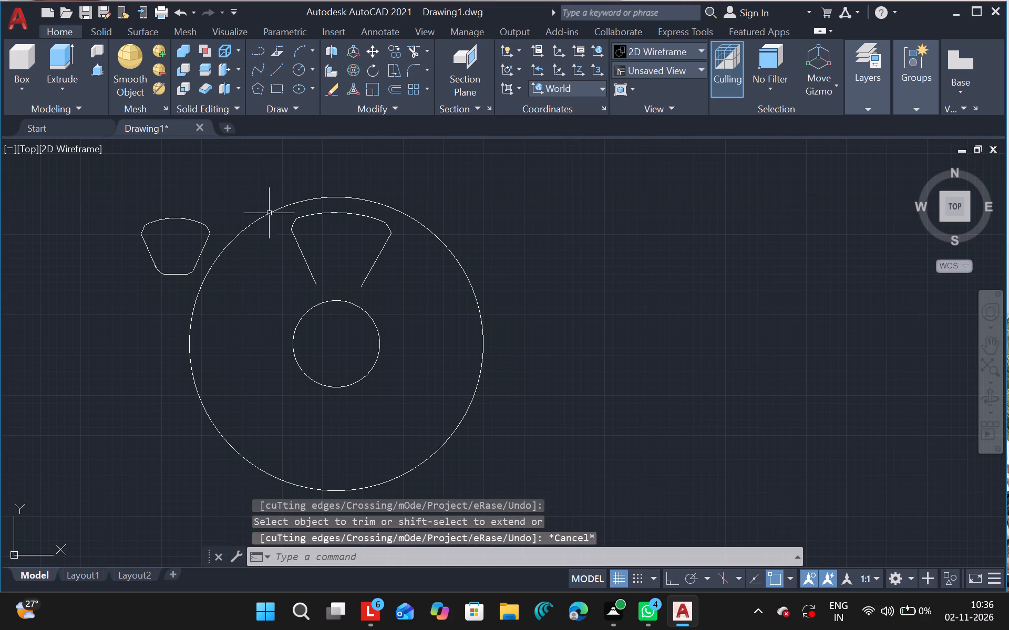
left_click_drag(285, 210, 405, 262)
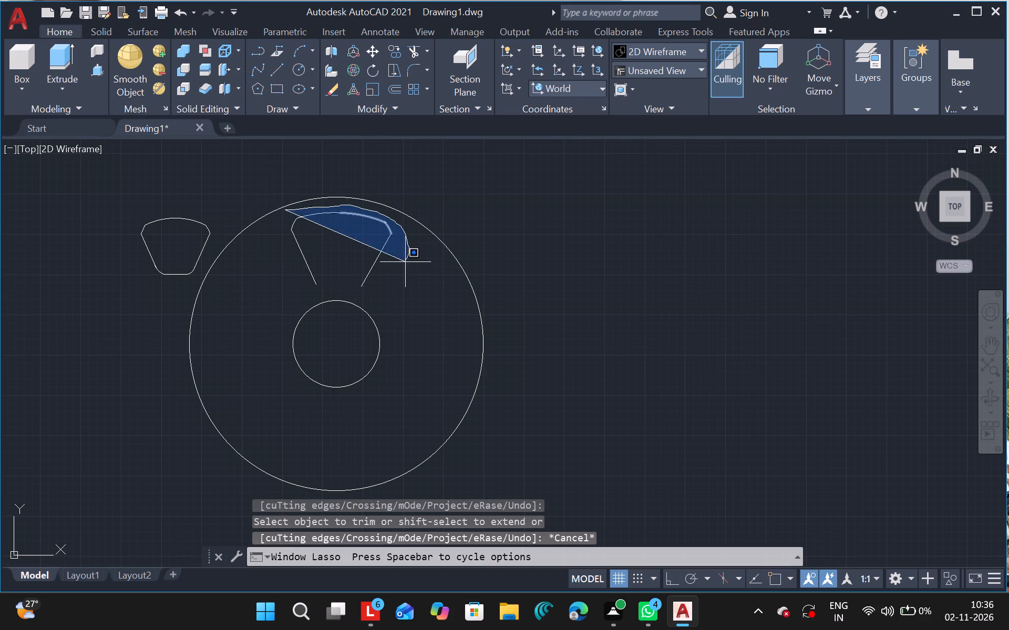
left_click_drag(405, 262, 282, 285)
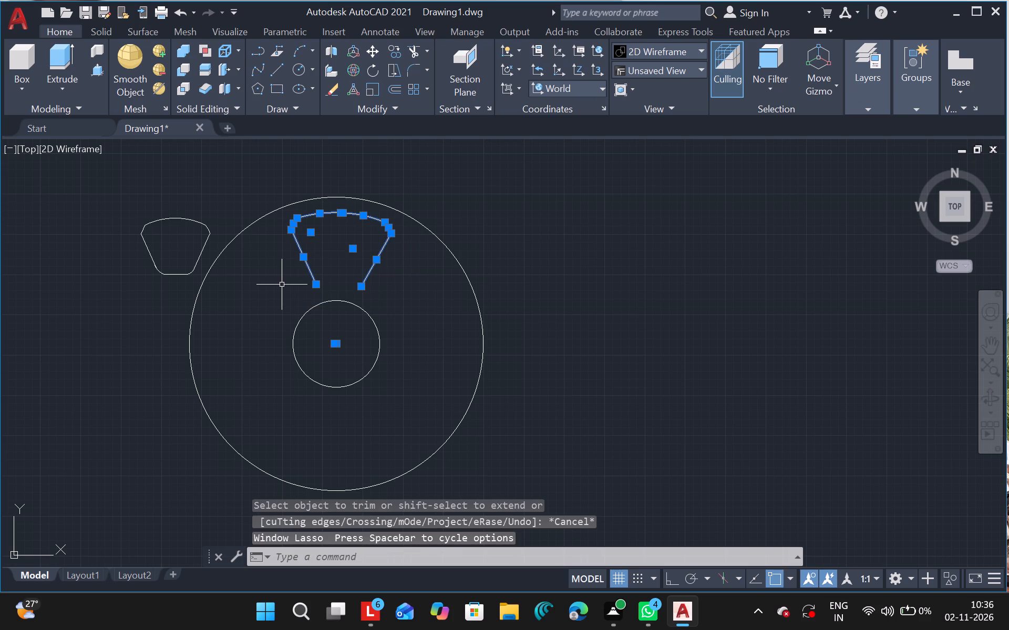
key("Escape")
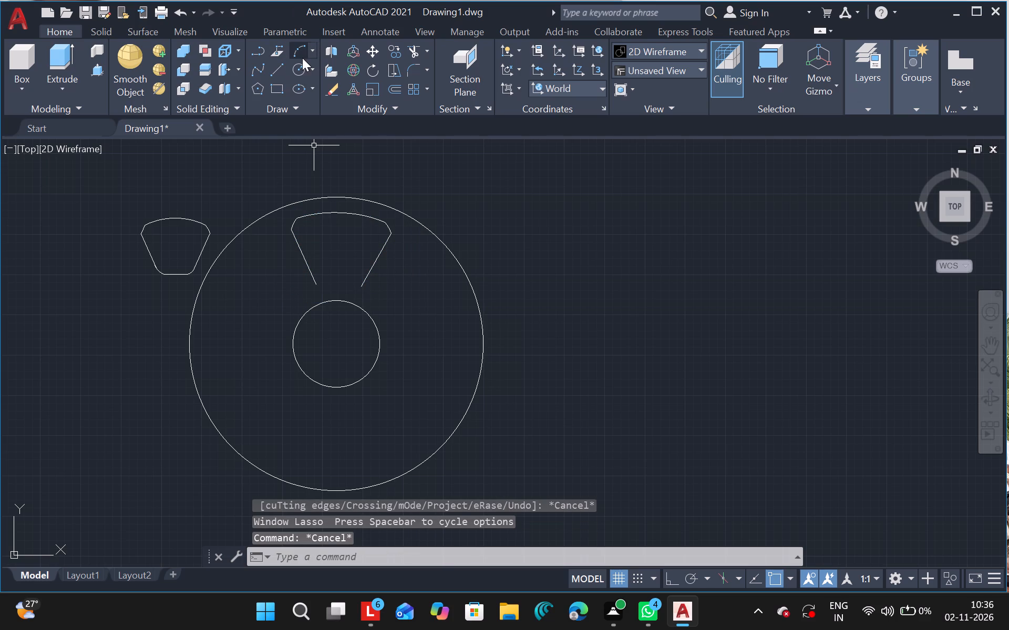
Draw a circle centred on the hub that closes the lower ends of the top opening's two side lines.
left_click(300, 68)
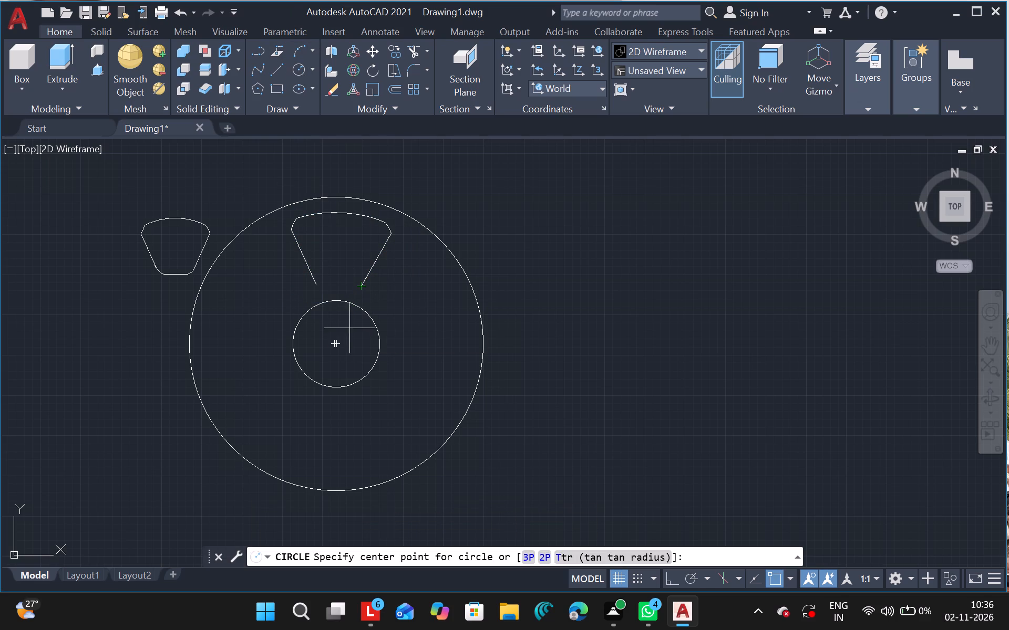
left_click_drag(339, 340, 346, 405)
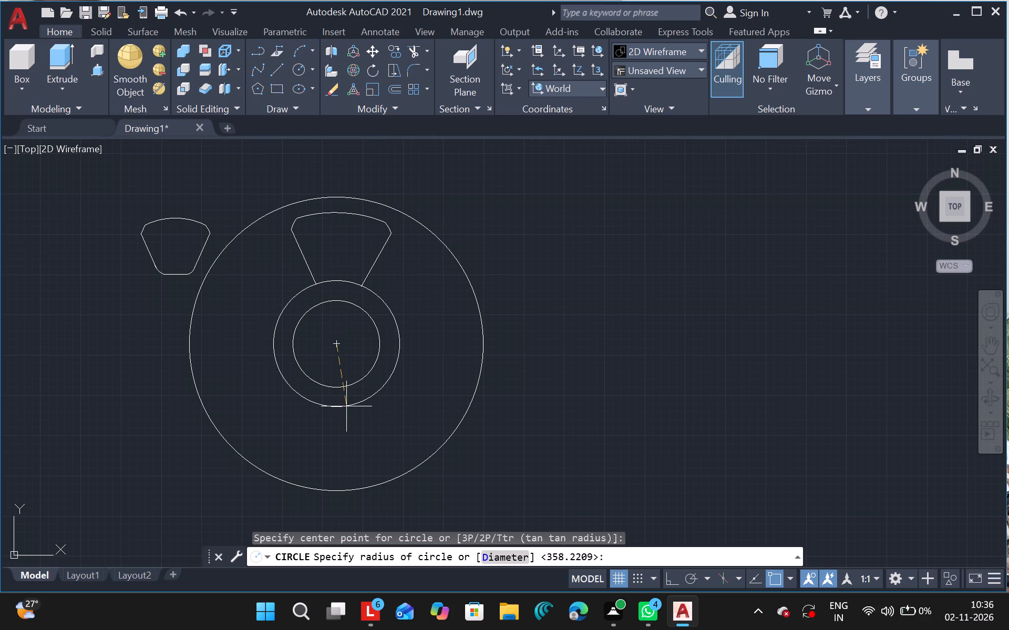
left_click(346, 406)
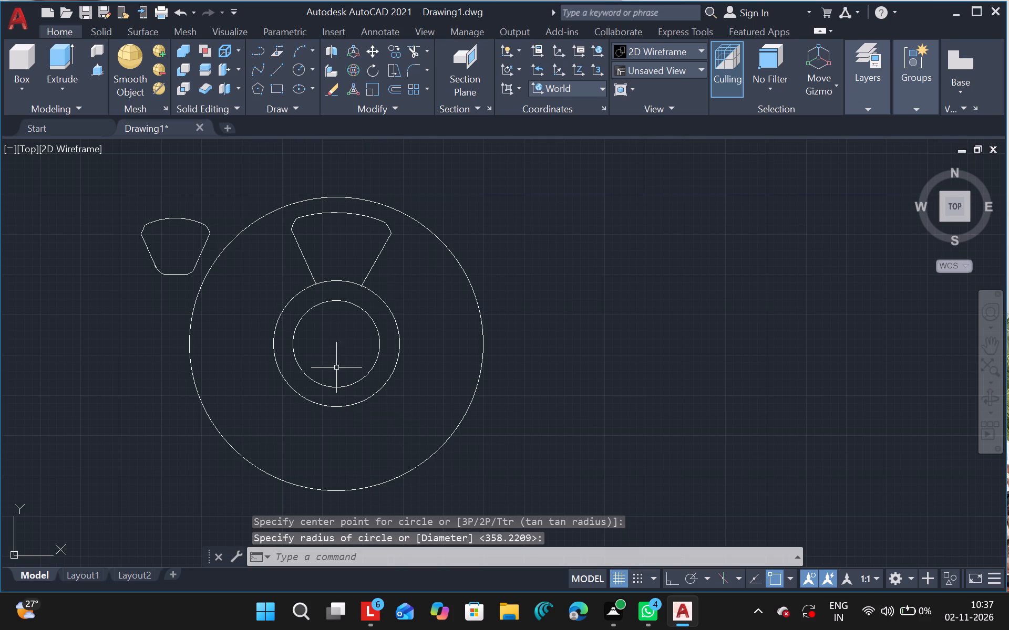
Create a polar array of the open-ended top opening around the hub centre with 7 items filling 360 degrees.
left_click_drag(281, 232, 270, 232)
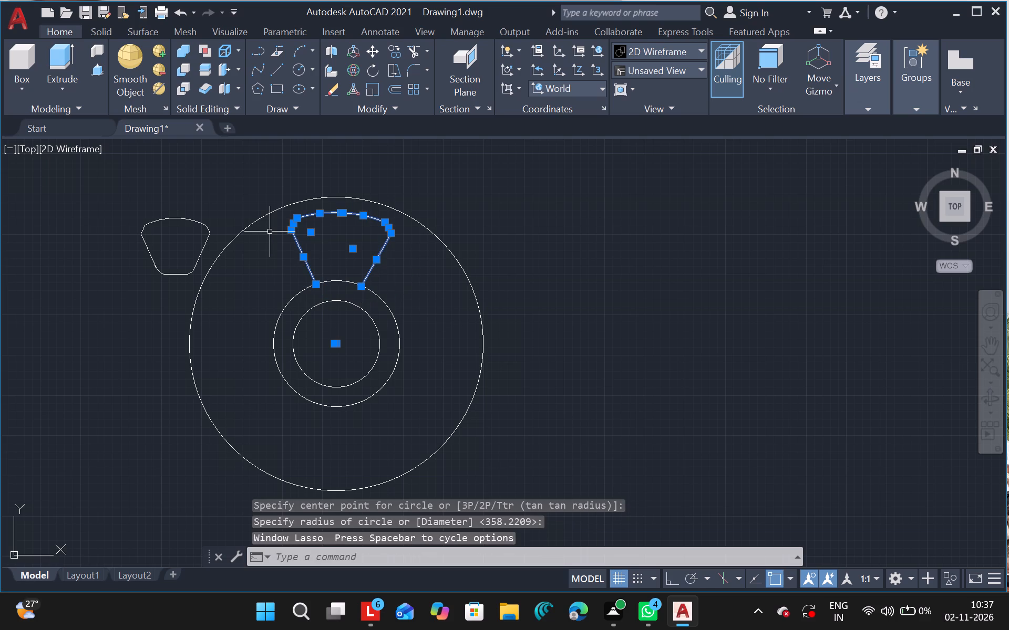
type("pol")
type("ar")
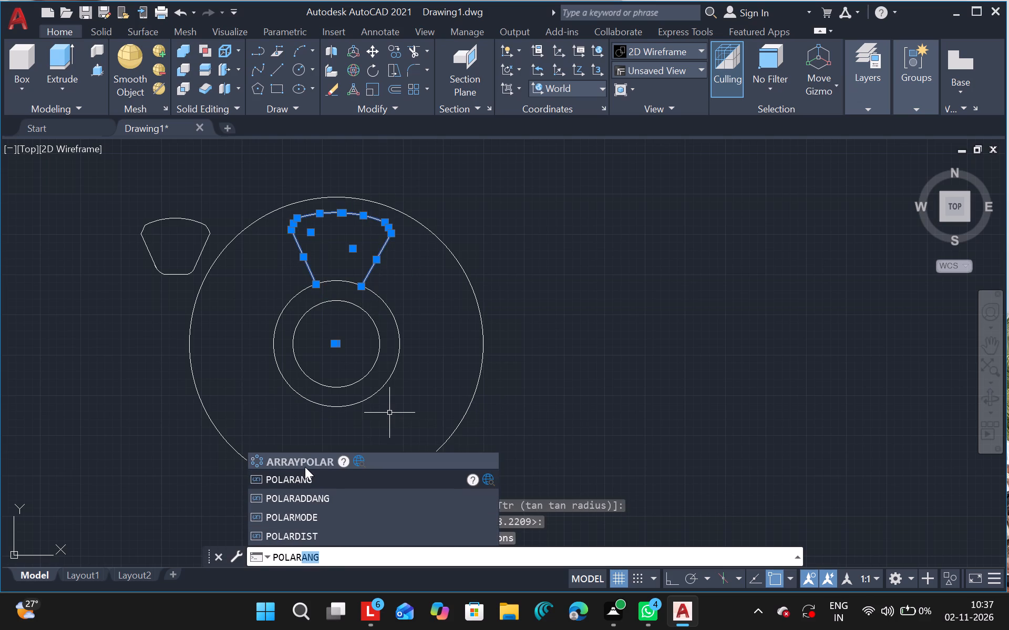
left_click(258, 461)
left_click(340, 346)
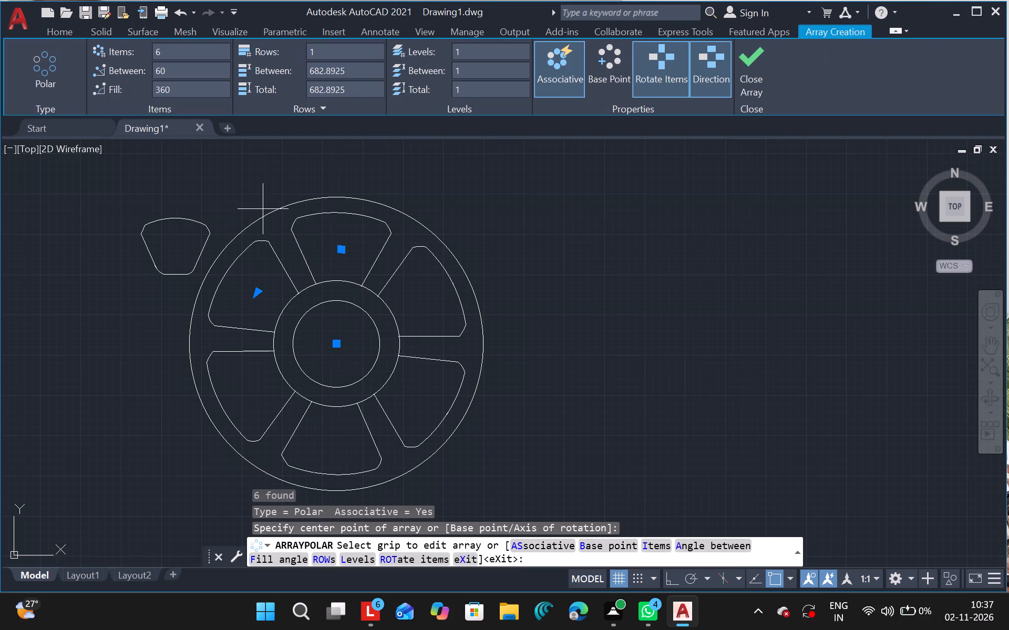
left_click(172, 49)
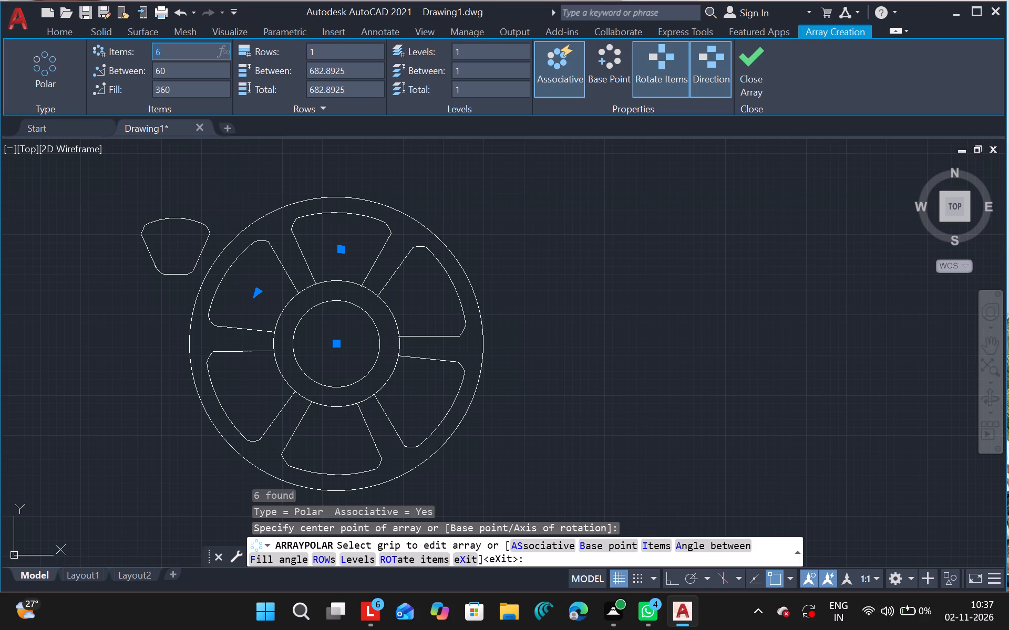
key("7")
key("Return")
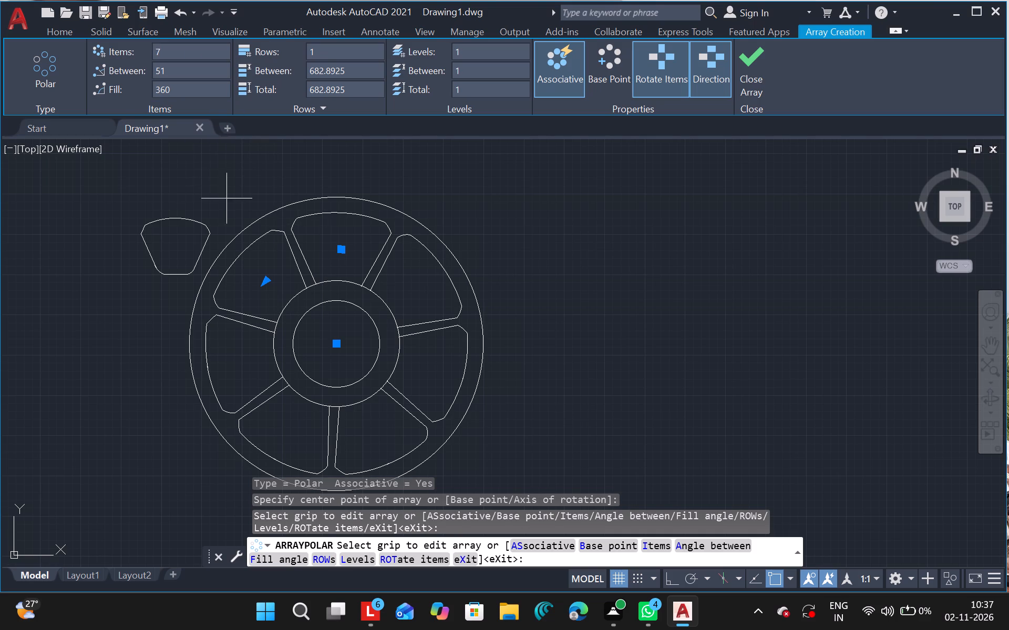
key("Escape")
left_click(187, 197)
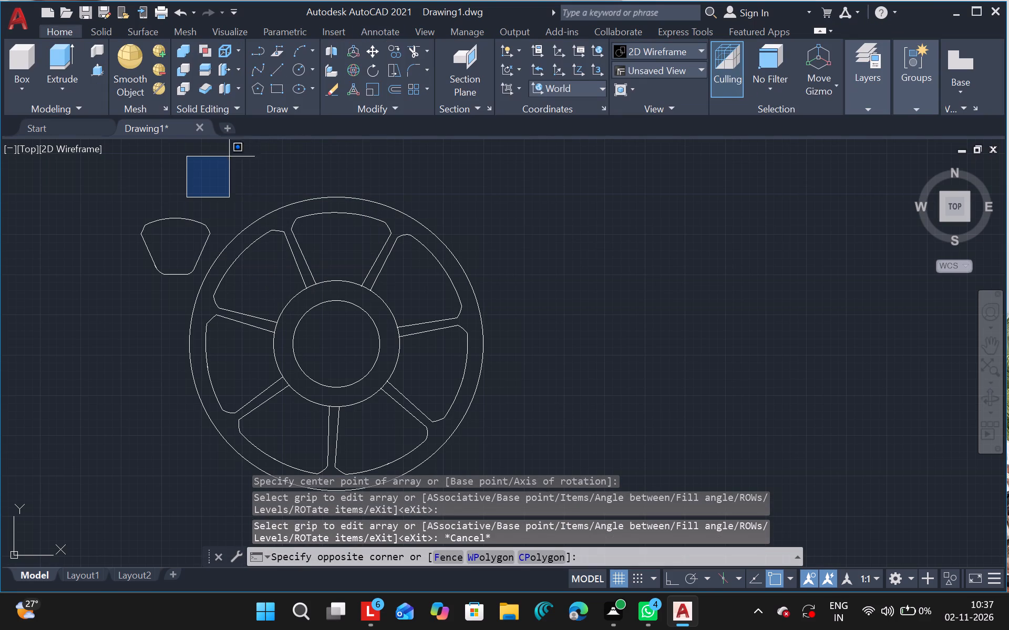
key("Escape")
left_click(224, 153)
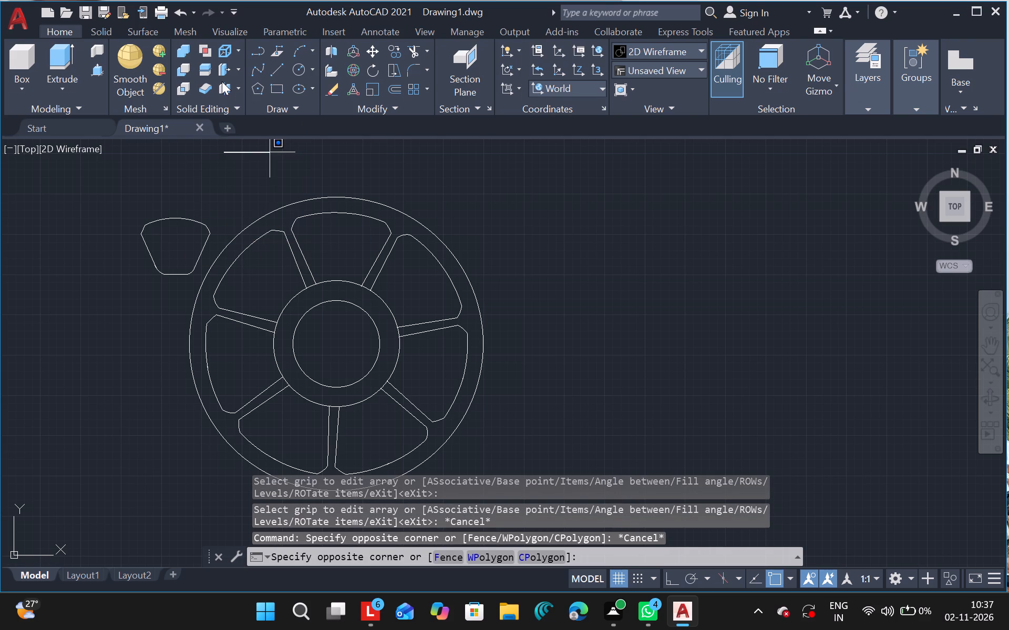
Draw a circle centred on the hub that passes through the outer arcs of the seven arrayed openings.
key("Escape")
left_click(297, 69)
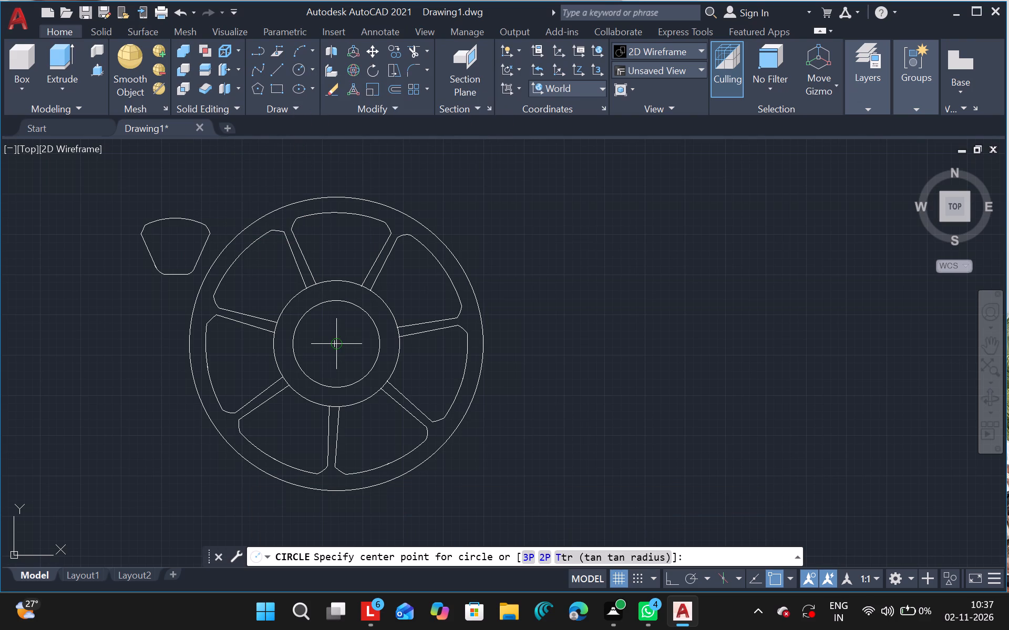
left_click_drag(335, 348, 342, 415)
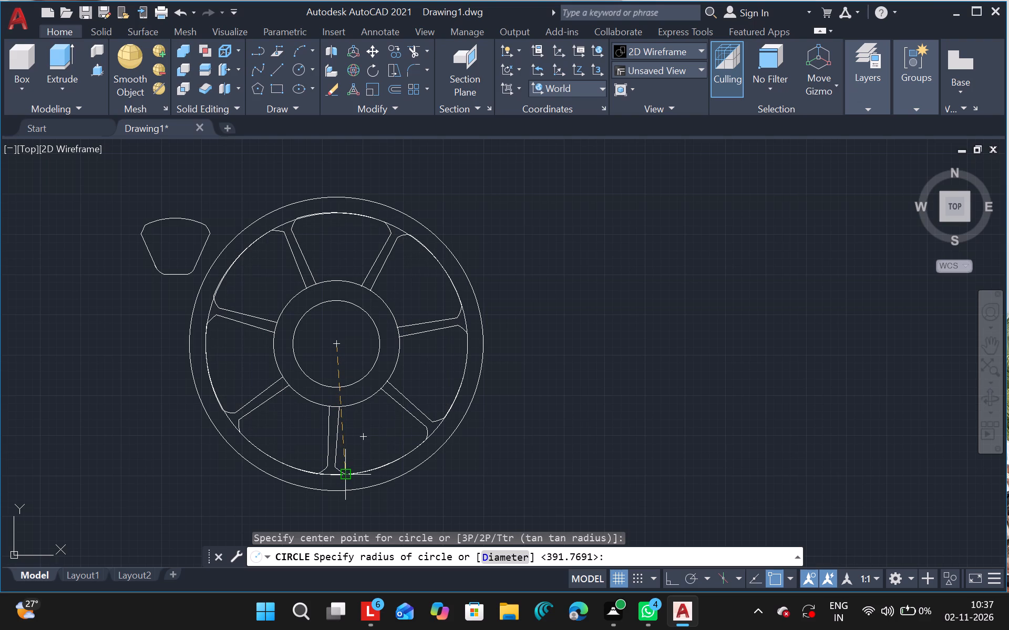
left_click(343, 471)
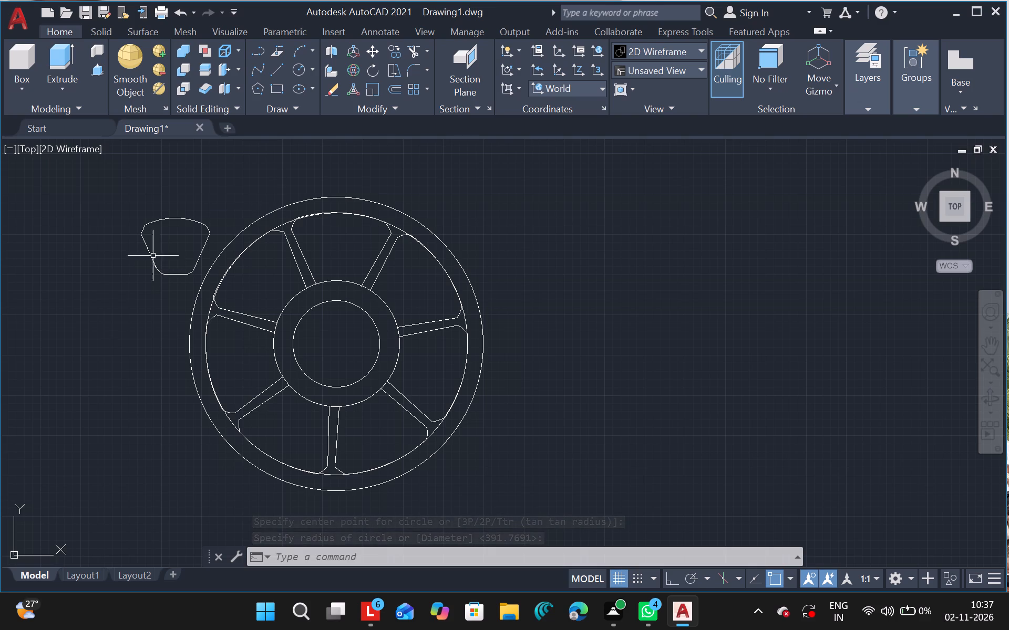
Move the separate closed opening profile from beside the wheel into the top arrayed opening.
left_click_drag(127, 217, 182, 281)
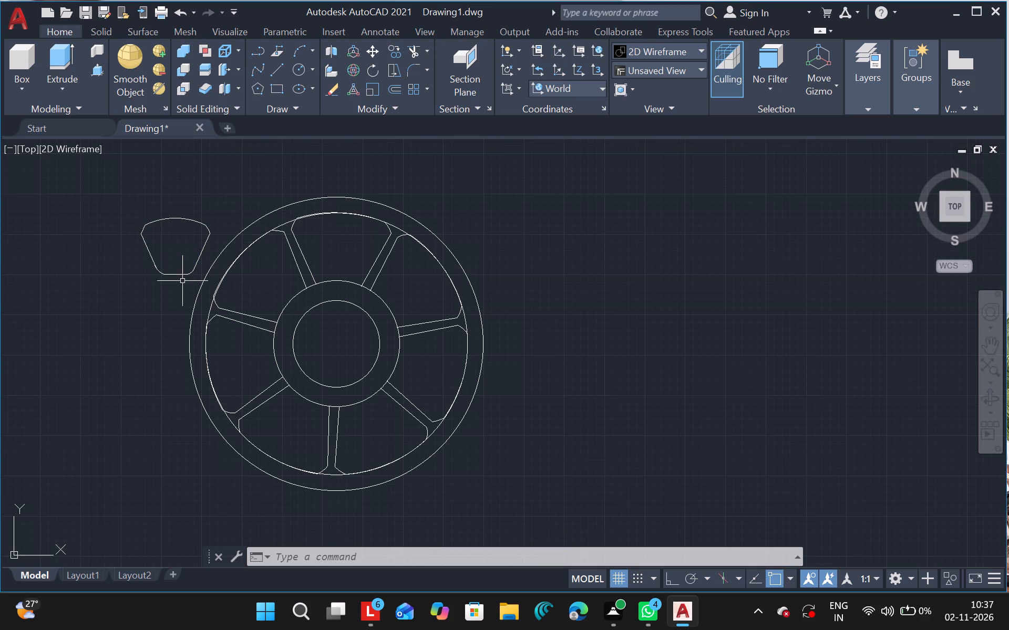
left_click_drag(100, 208, 101, 295)
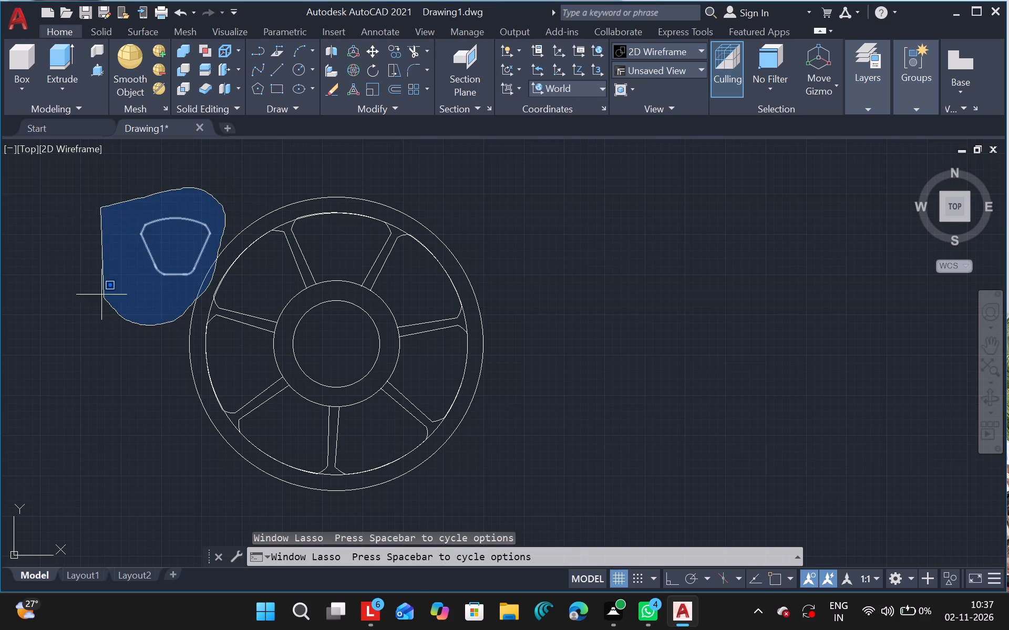
left_click_drag(101, 295, 117, 183)
type("mo")
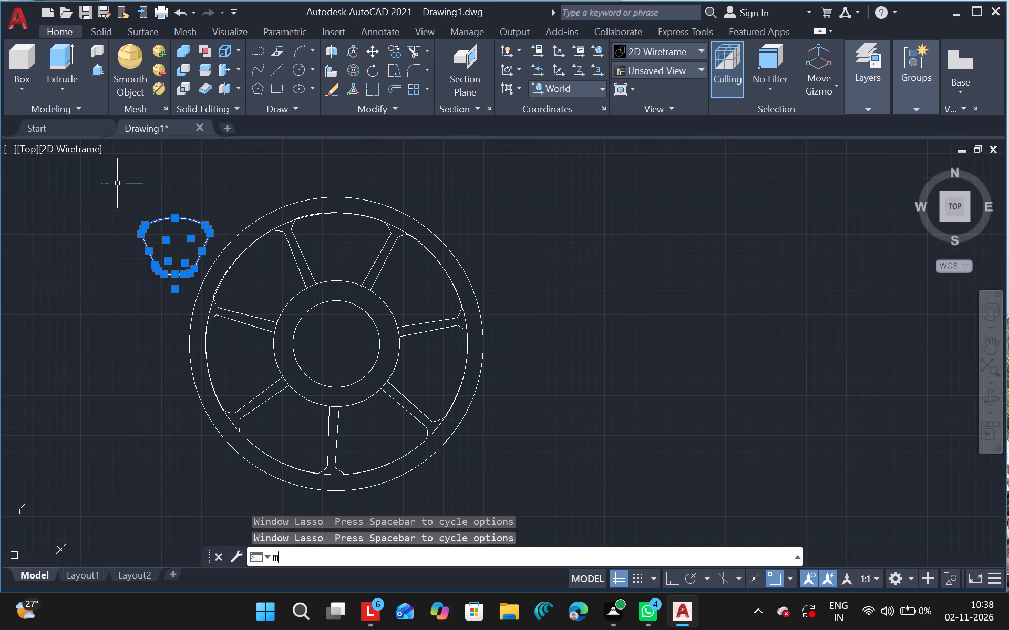
left_click(274, 418)
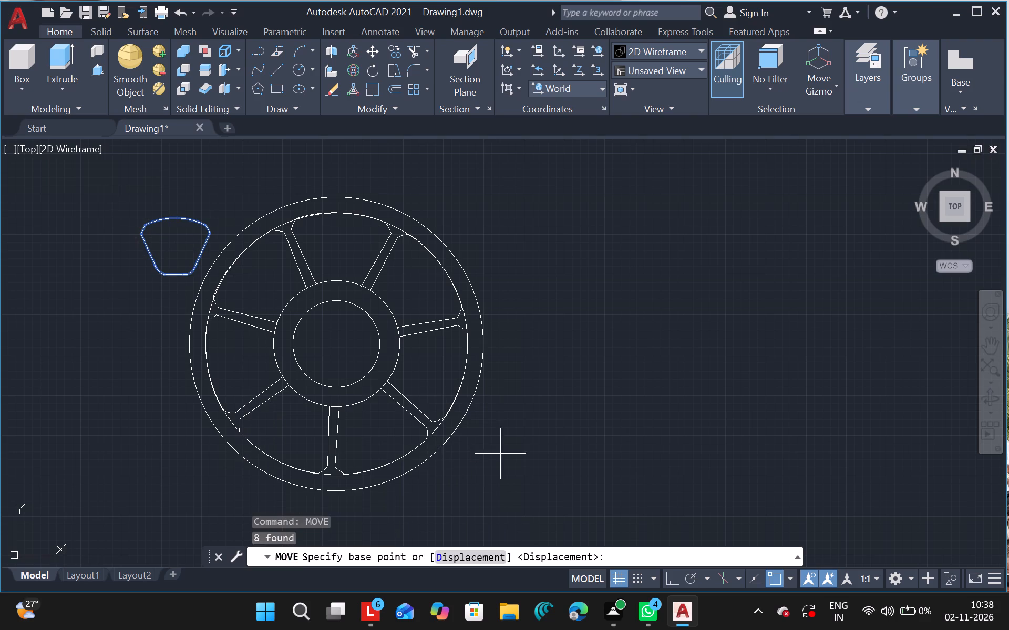
left_click_drag(759, 319, 879, 353)
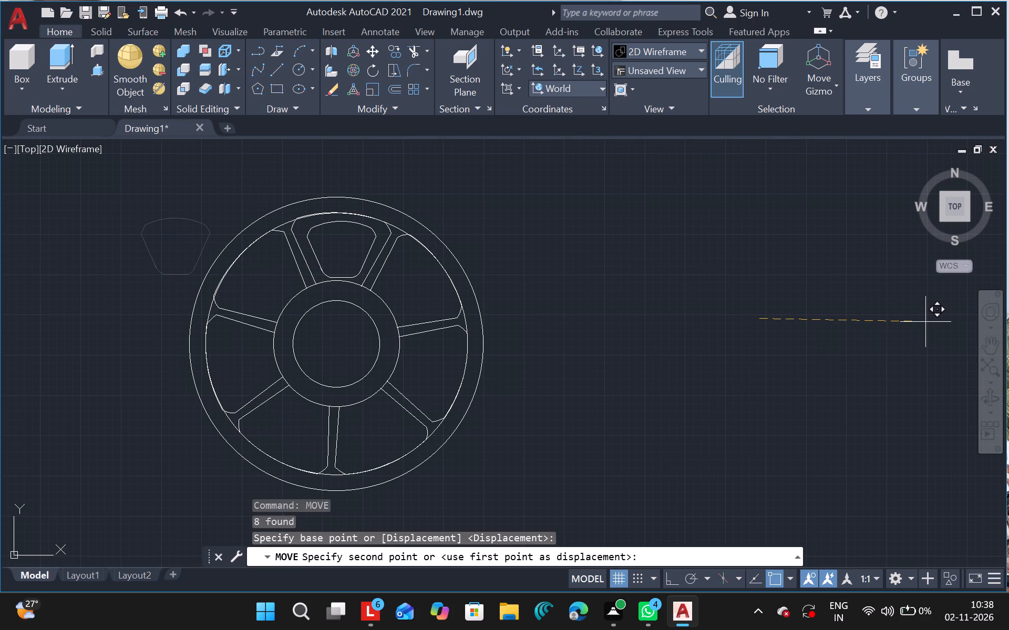
left_click(925, 322)
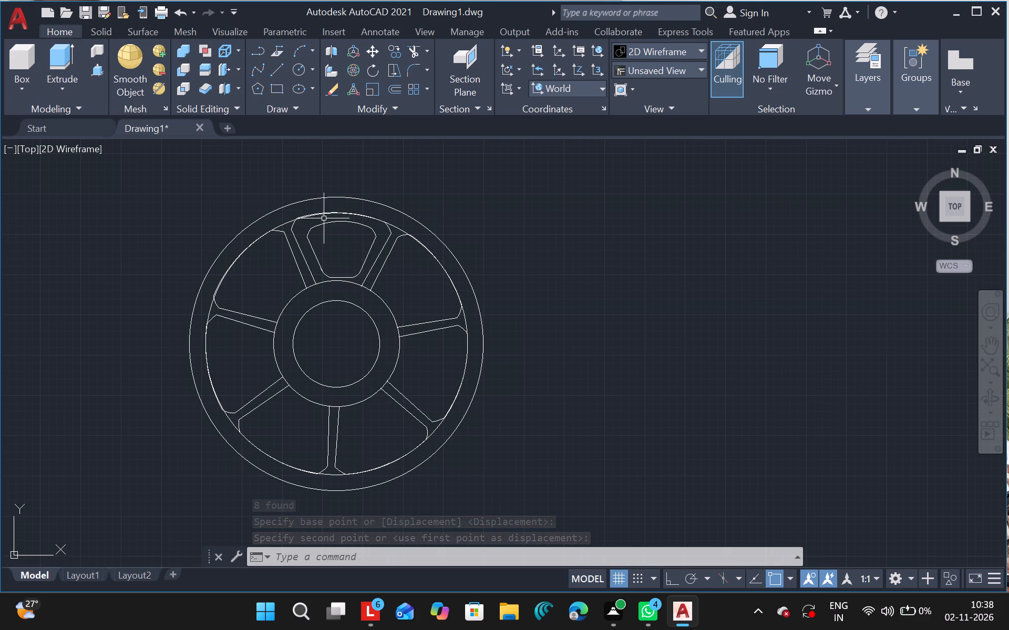
Move the small closed profile slightly upward within the top opening.
left_click_drag(307, 223, 343, 295)
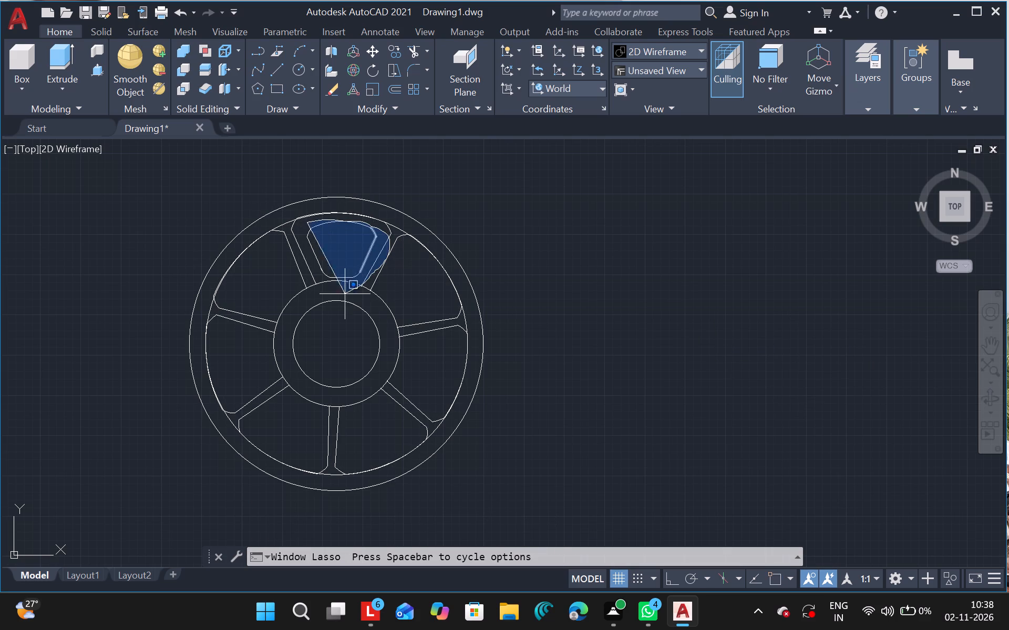
left_click_drag(343, 295, 300, 262)
type("mo")
left_click(279, 418)
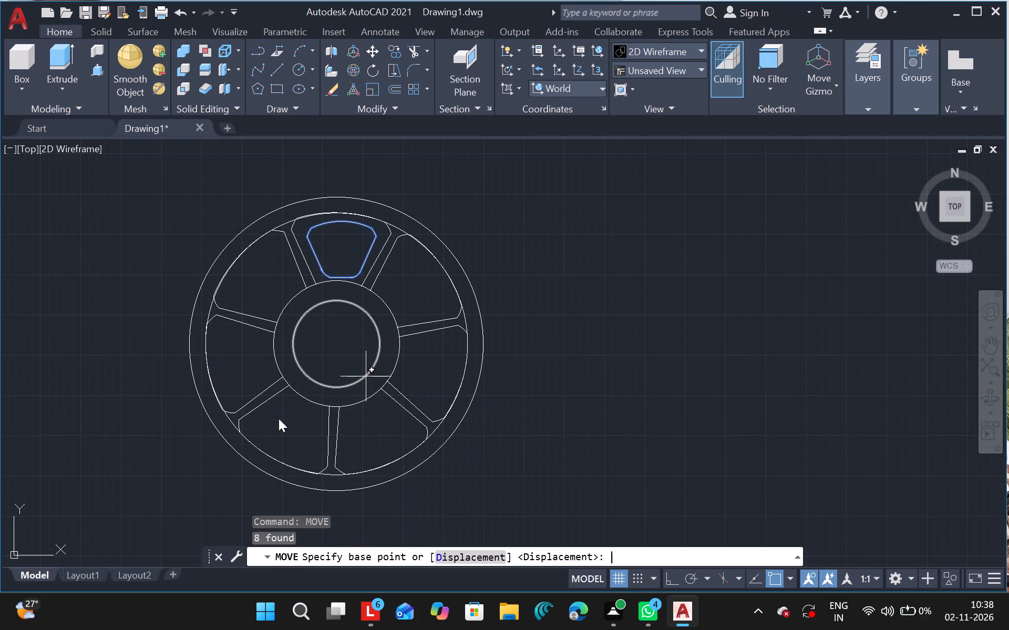
left_click(598, 373)
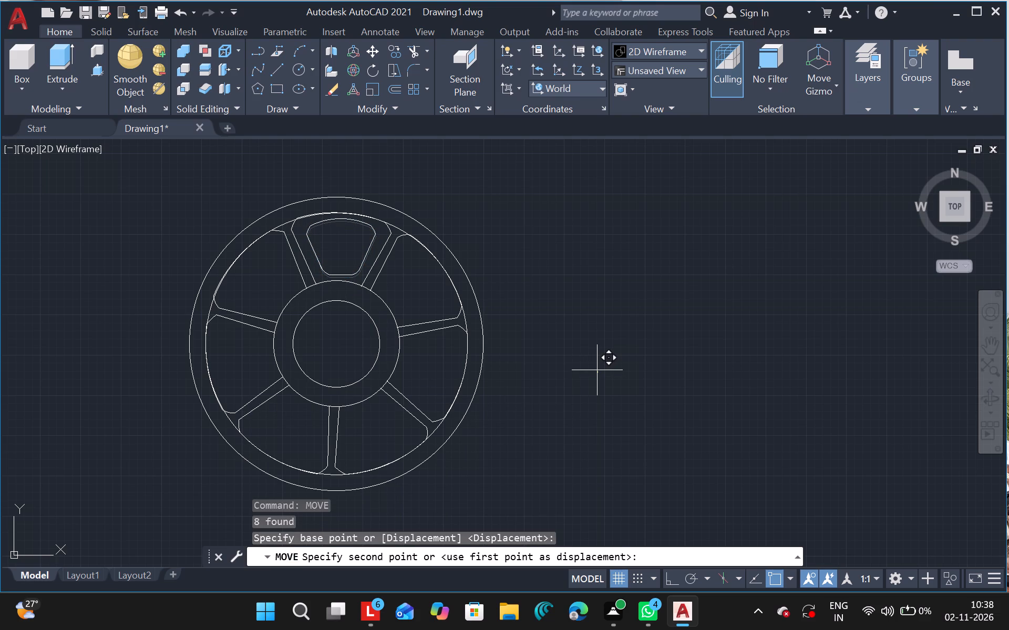
left_click(597, 370)
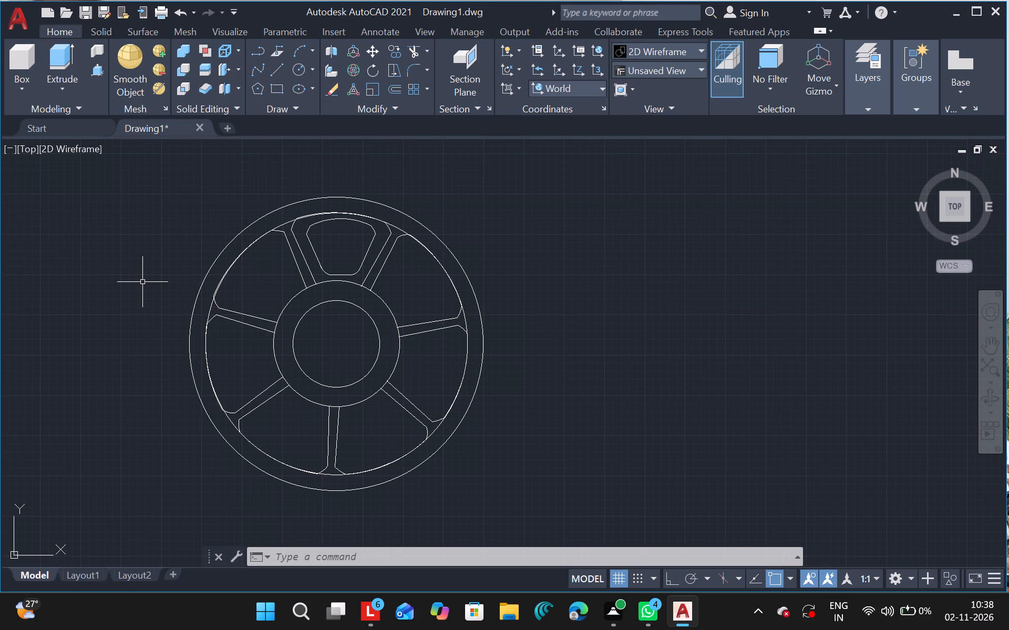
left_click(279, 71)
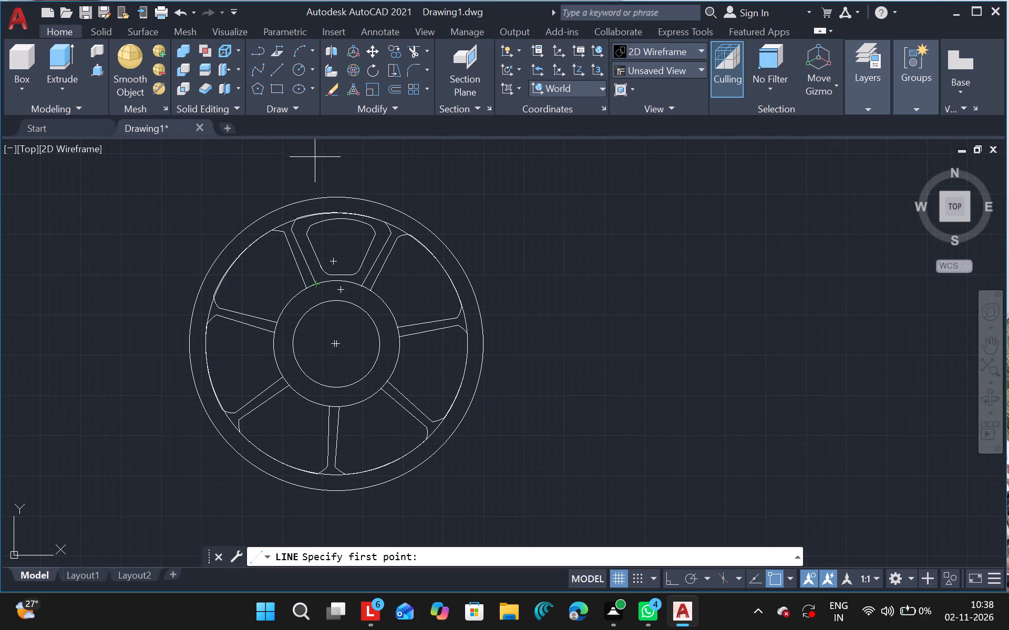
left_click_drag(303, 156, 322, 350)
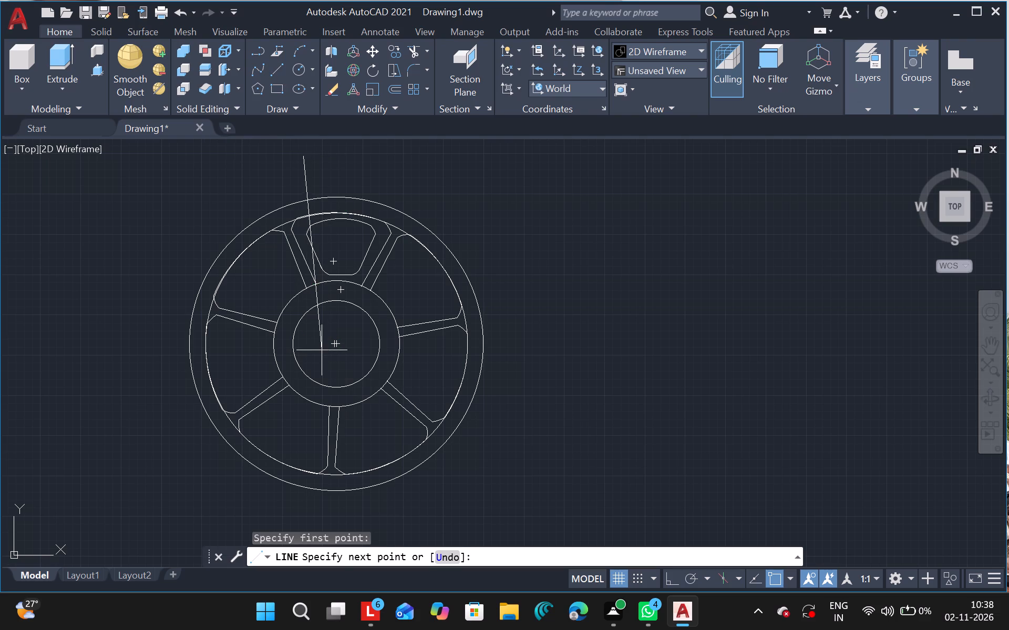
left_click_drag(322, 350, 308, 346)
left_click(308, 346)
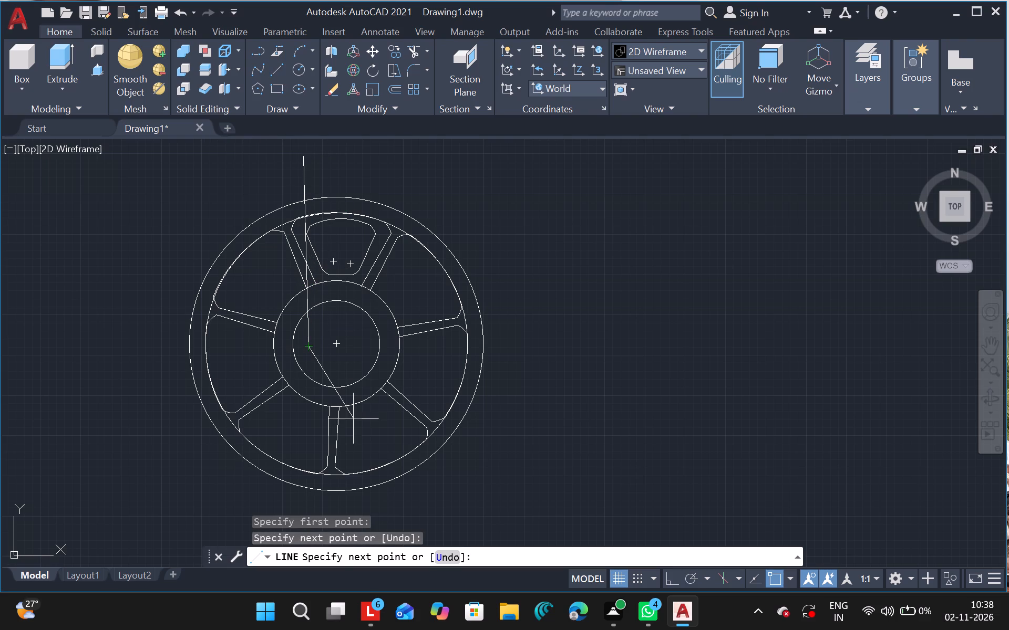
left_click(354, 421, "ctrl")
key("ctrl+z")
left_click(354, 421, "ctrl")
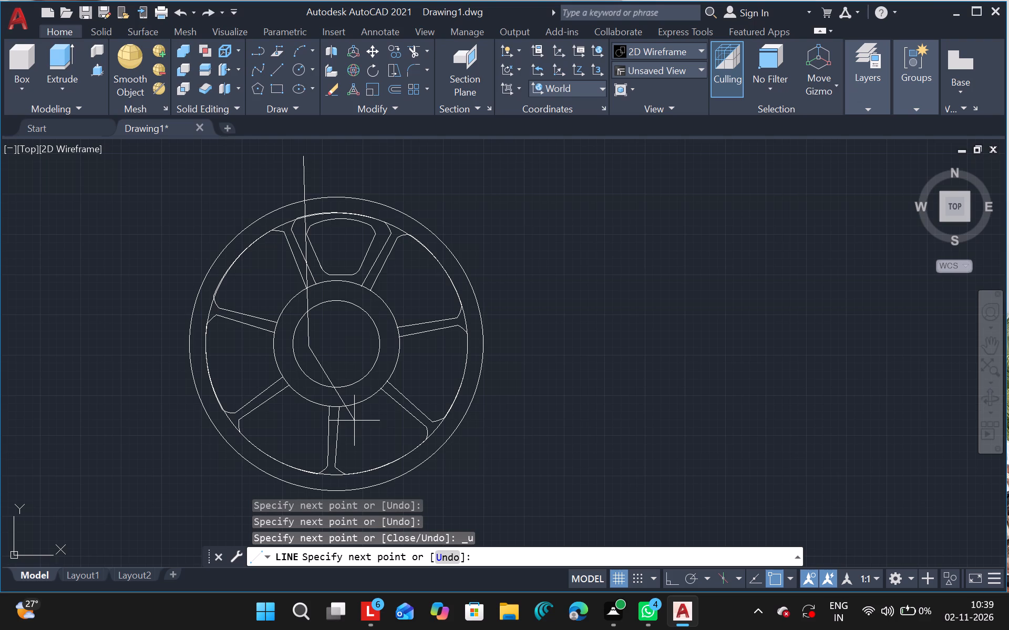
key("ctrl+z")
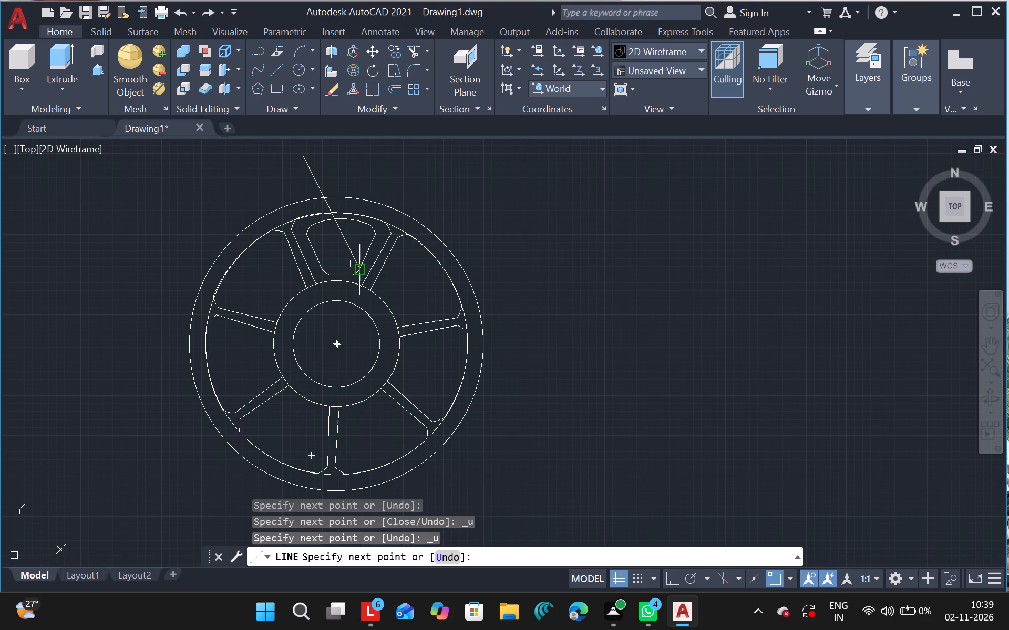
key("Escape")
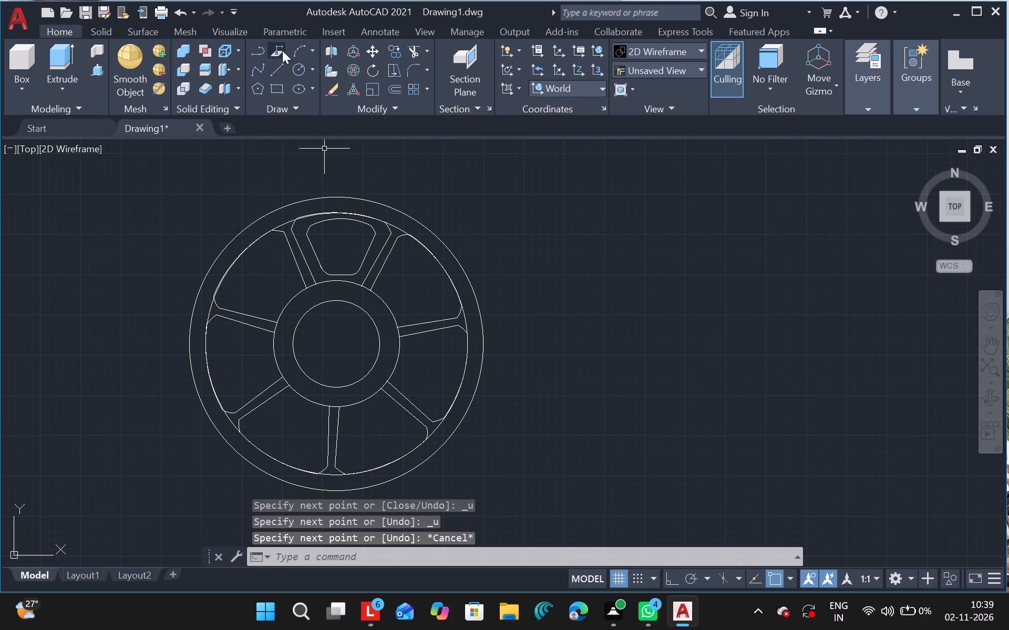
Draw a vertical line from above the rim down into the inner hub circle, just left of the hub centre.
left_click(283, 63)
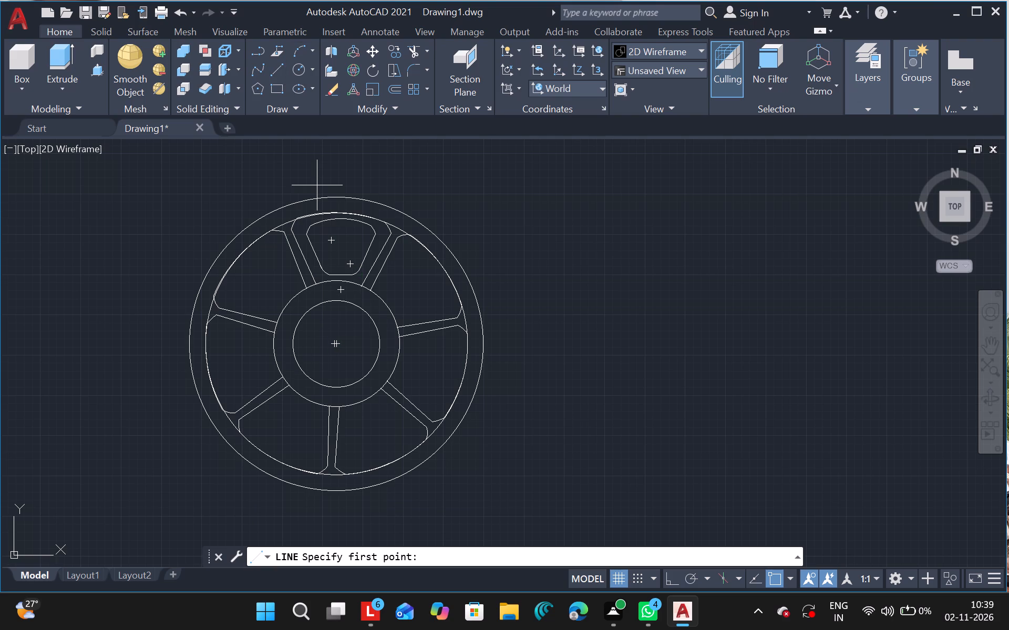
left_click_drag(322, 176, 334, 309)
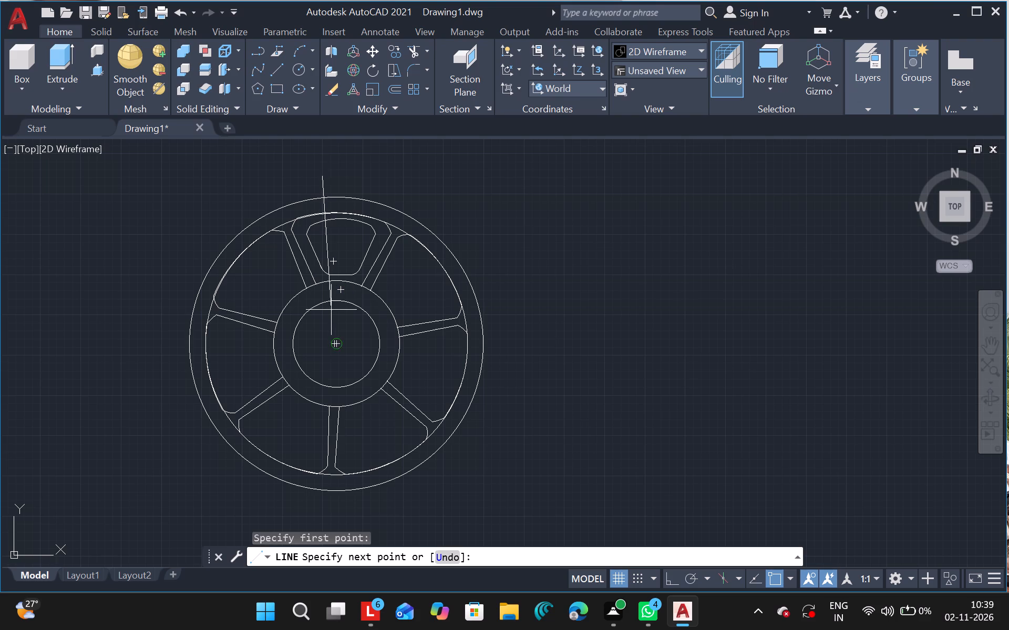
left_click(322, 339)
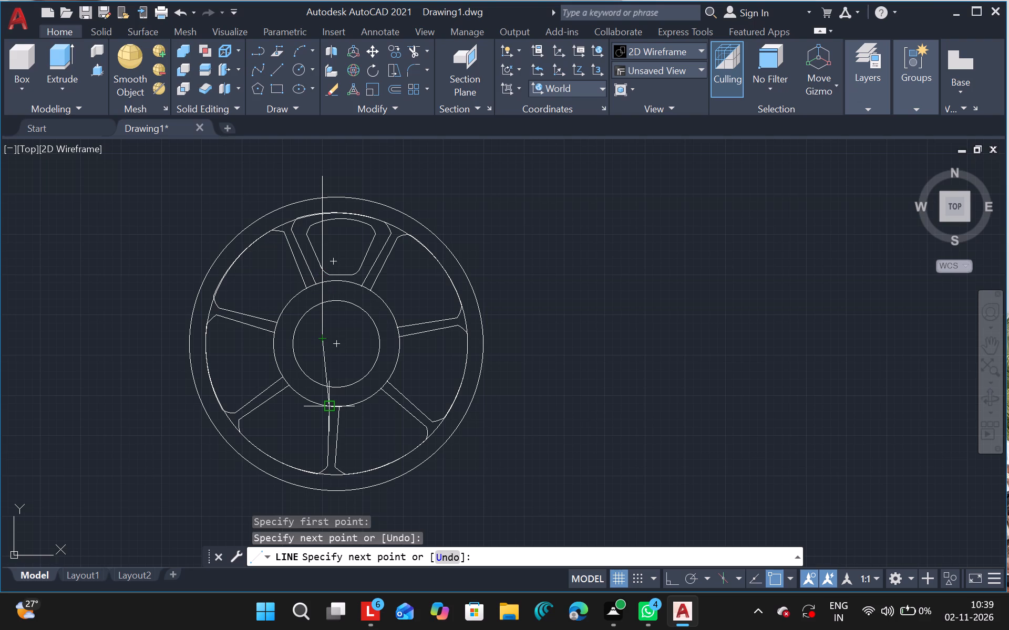
key("Escape")
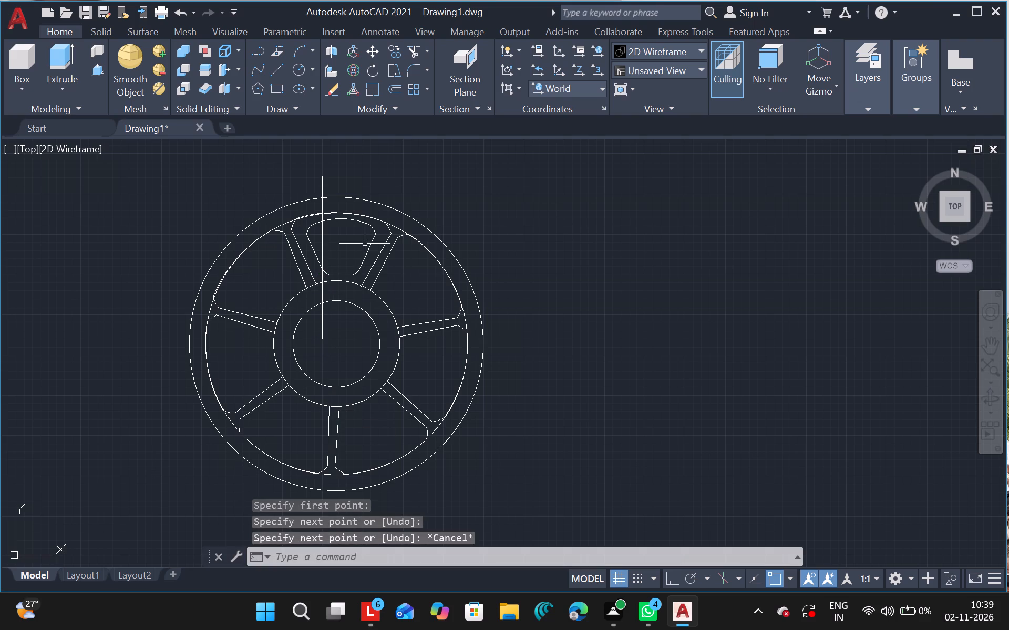
Move the vertical line slightly right, closer to the hub centre.
left_click_drag(322, 298, 446, 349)
type("mo")
left_click(292, 430)
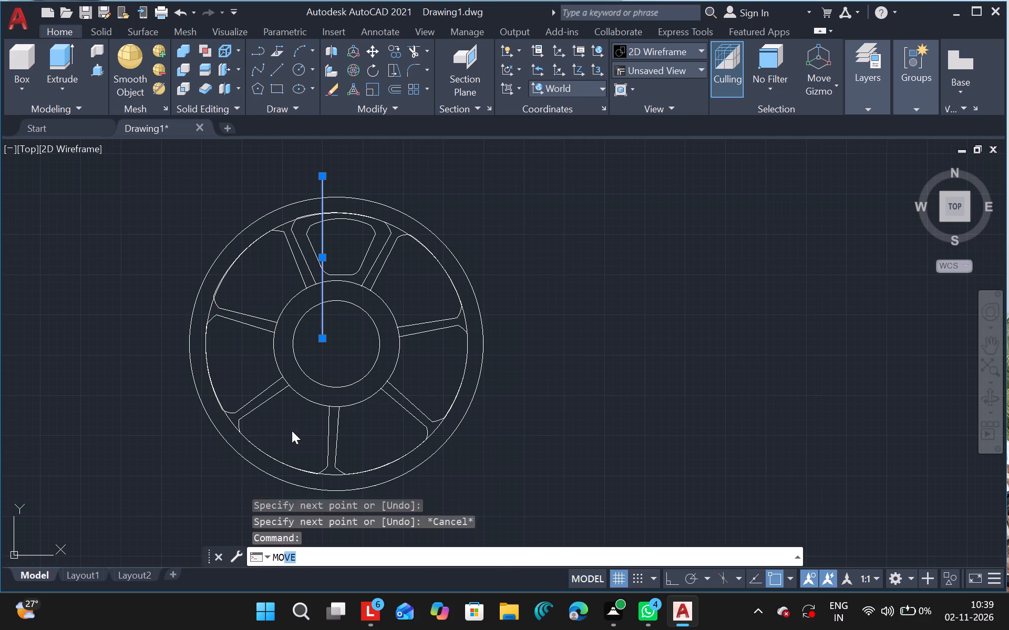
left_click_drag(671, 420, 679, 420)
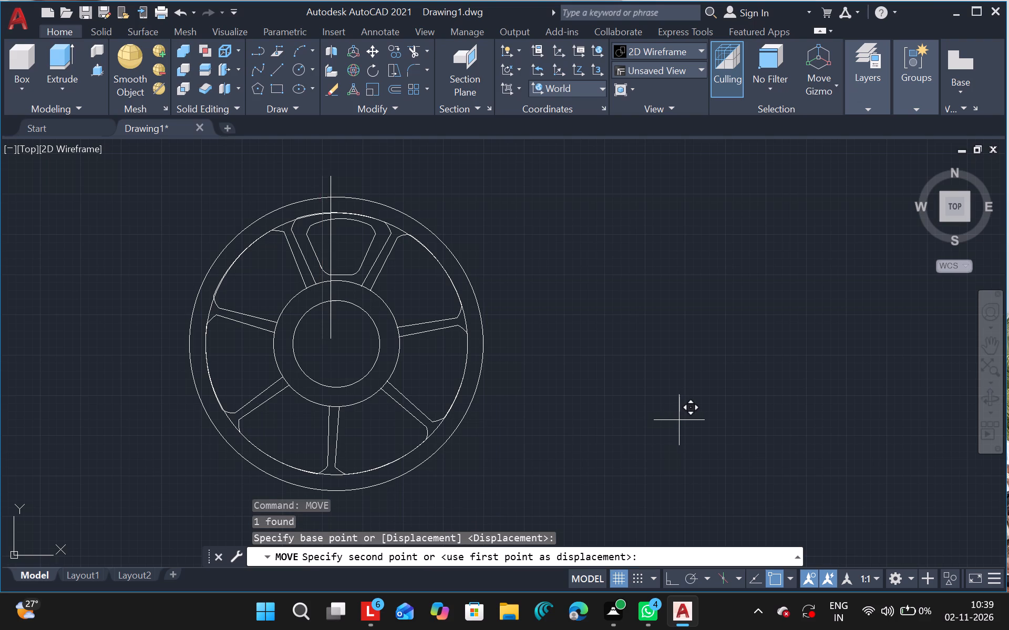
left_click_drag(679, 420, 678, 420)
left_click(678, 420)
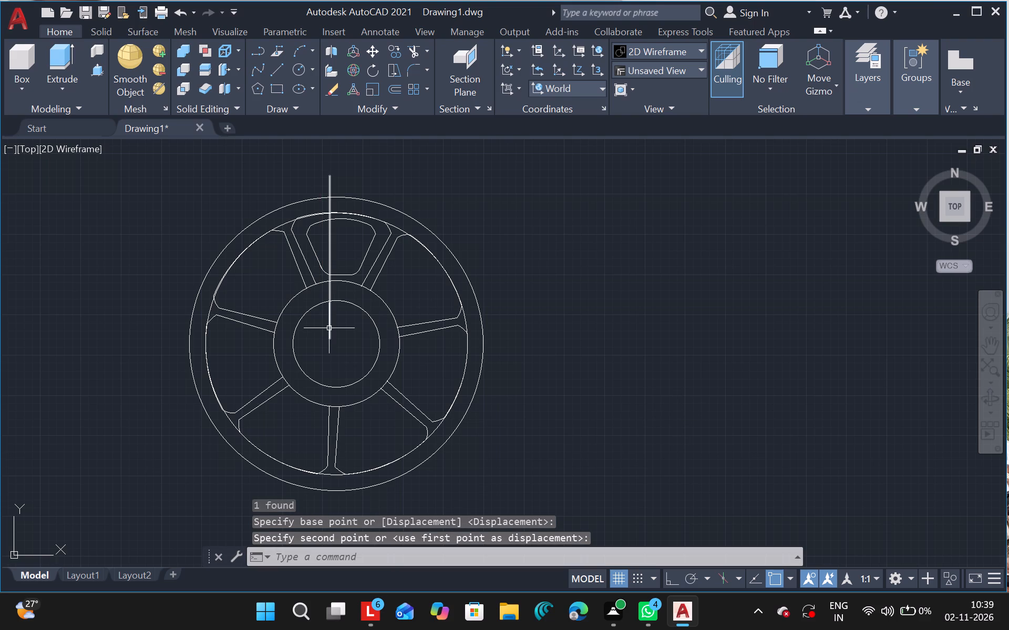
Copy the vertical line a short distance right, so the pair straddles the hub centre.
left_click_drag(330, 329, 799, 471)
type("vo")
key("BackSpace")
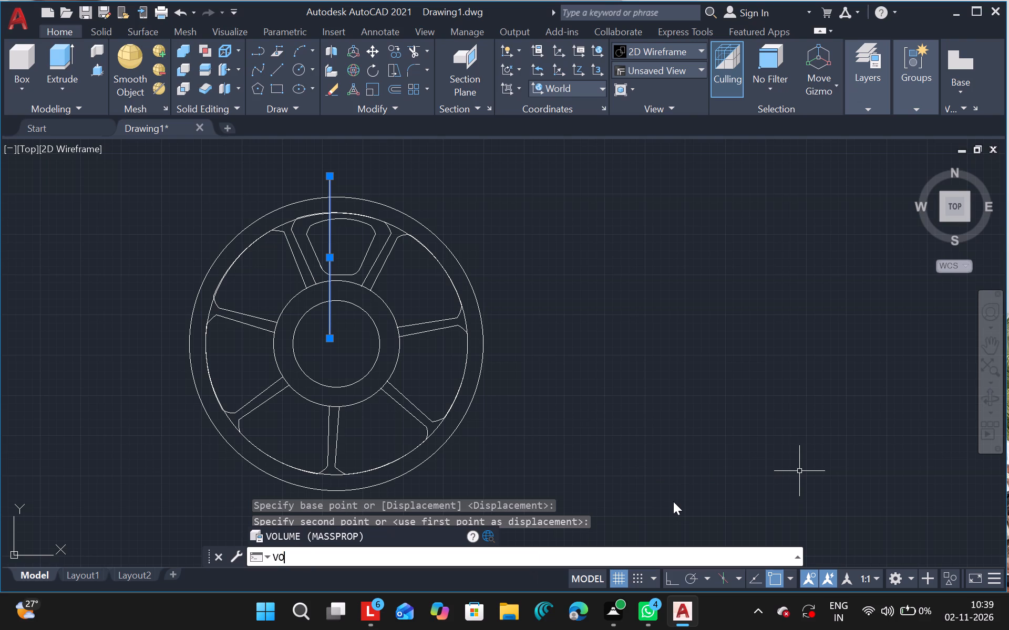
key("BackSpace")
key("BackSpace")
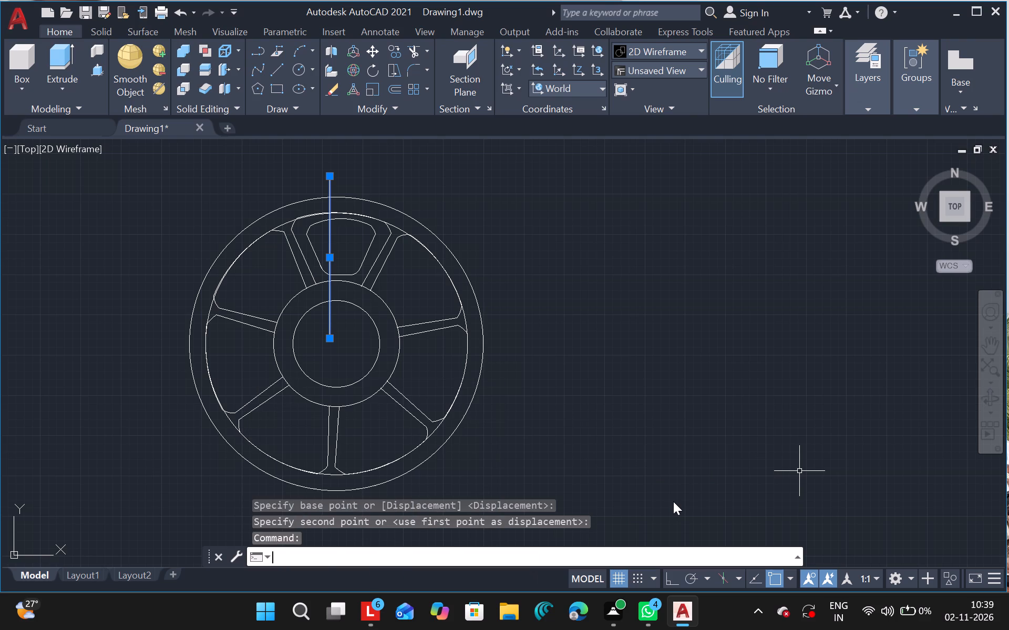
type("co")
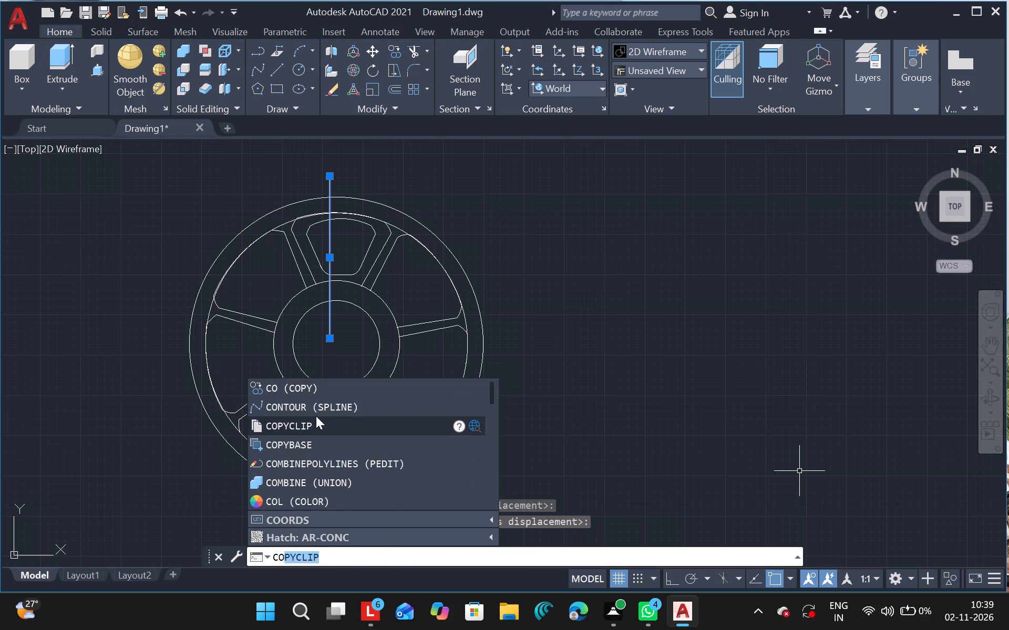
left_click(307, 395)
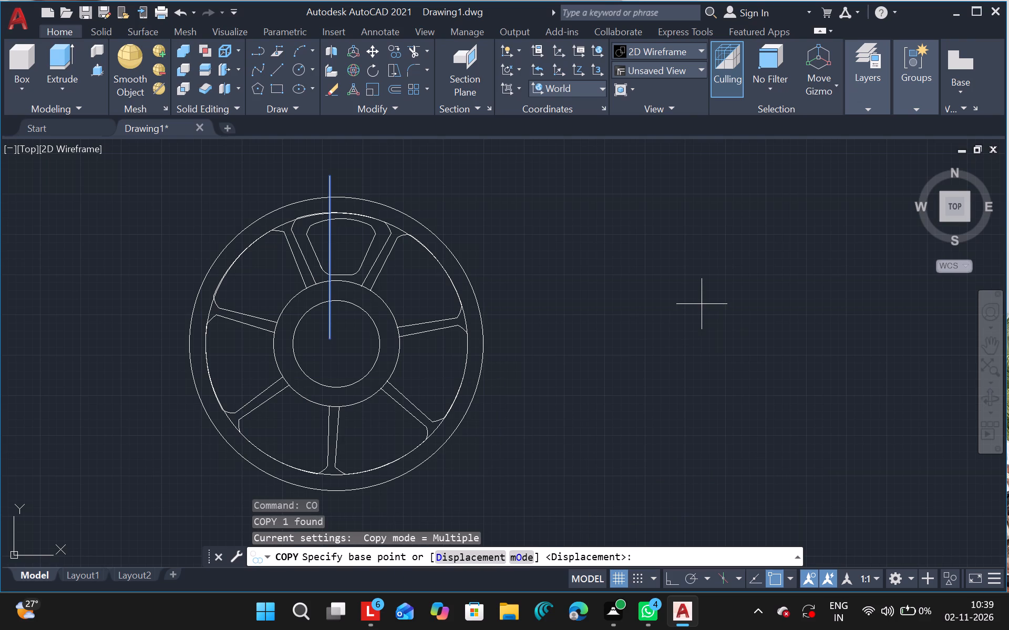
left_click(702, 304)
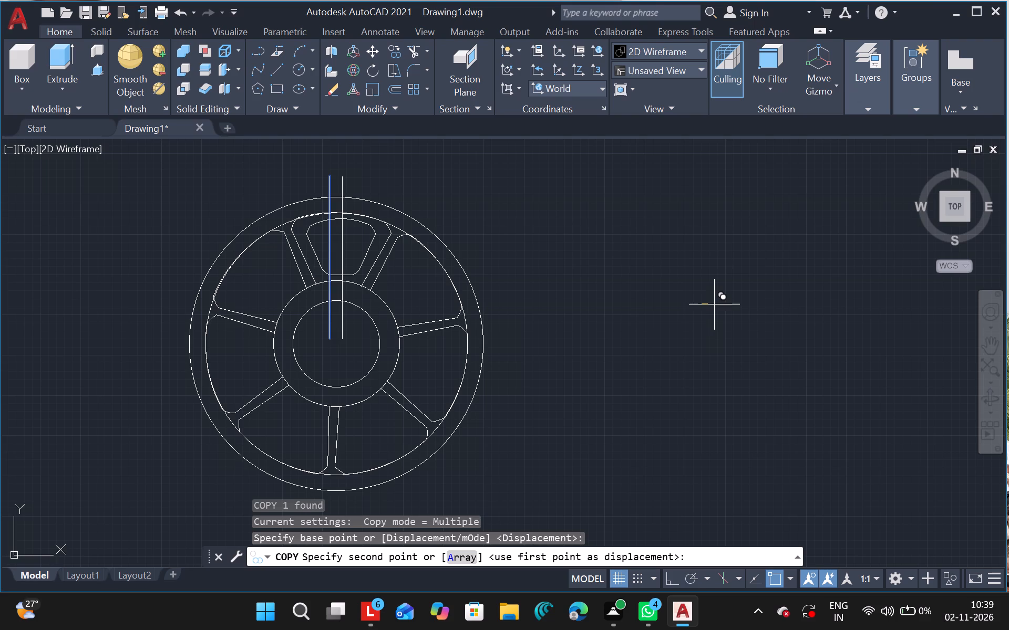
left_click(714, 305)
key("Escape")
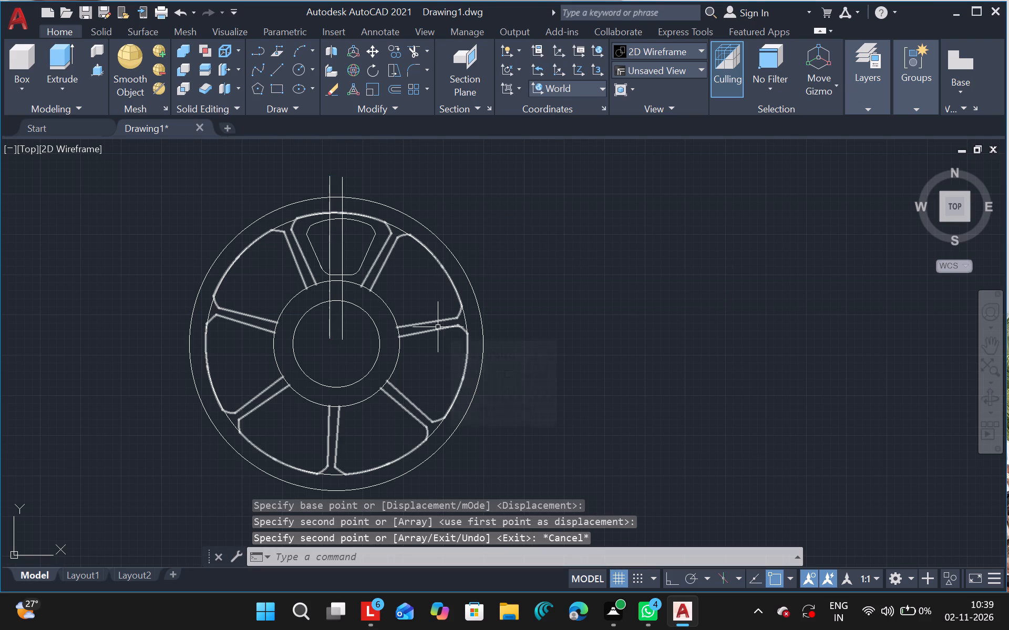
Trim the two vertical lines between the two hub circles and inside the small closed profile in the top opening.
type("tr")
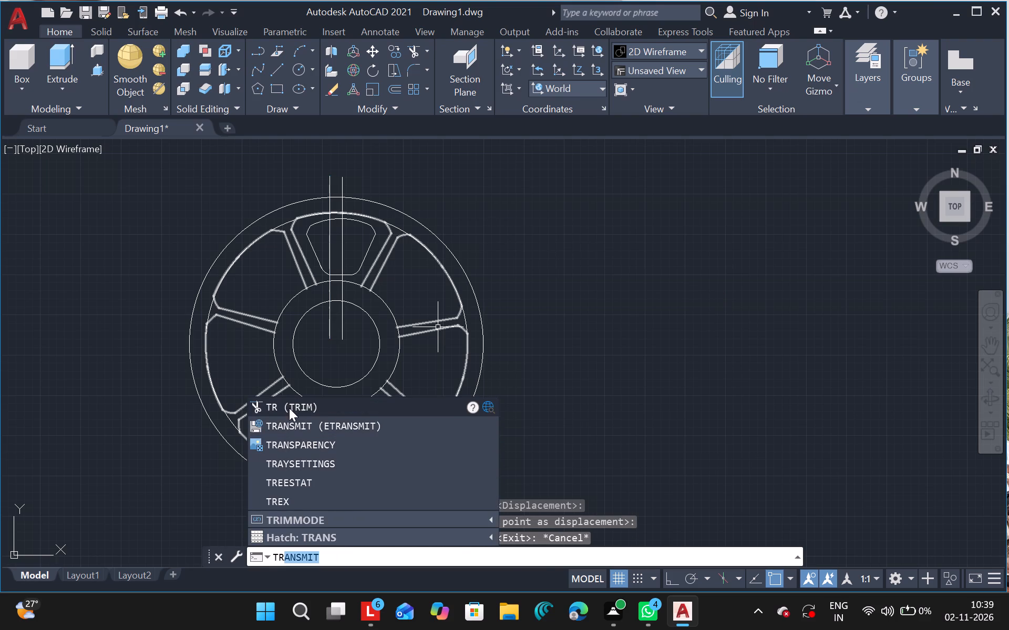
left_click(288, 406)
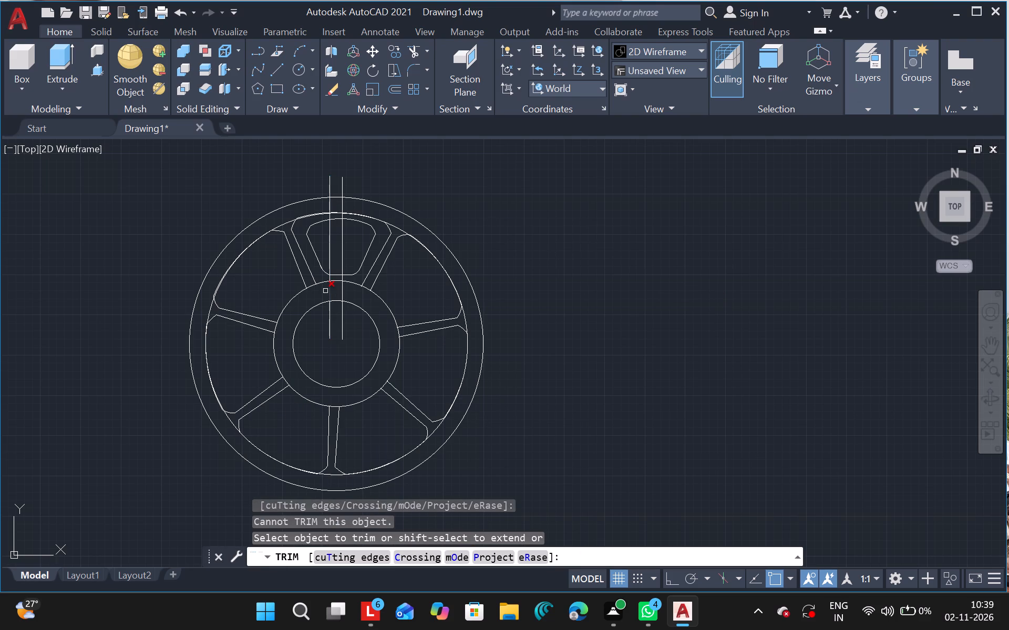
left_click_drag(325, 291, 365, 291)
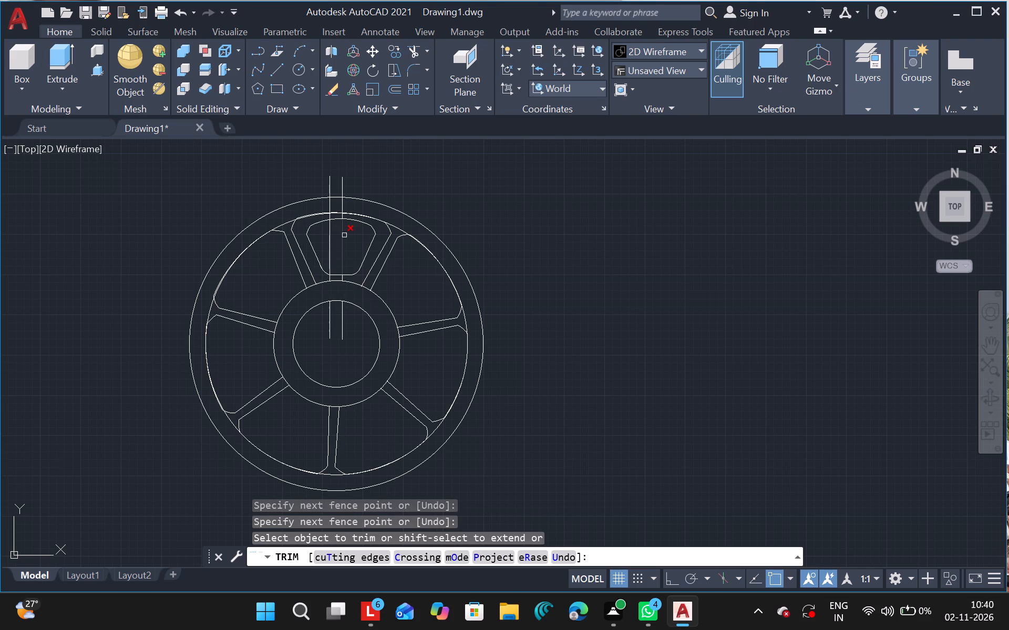
left_click_drag(344, 236, 327, 237)
left_click_drag(327, 237, 328, 195)
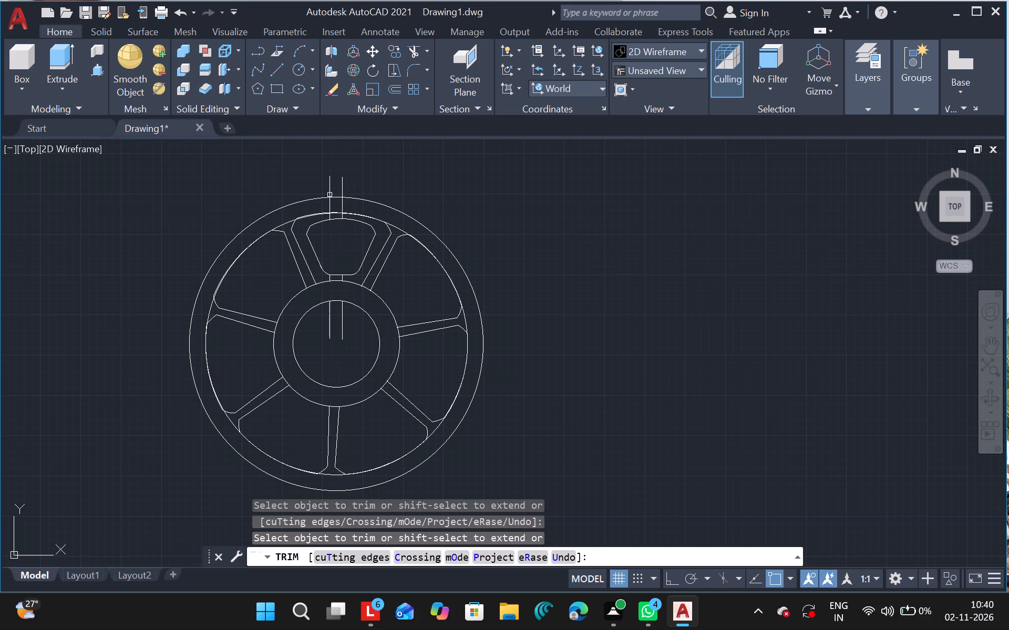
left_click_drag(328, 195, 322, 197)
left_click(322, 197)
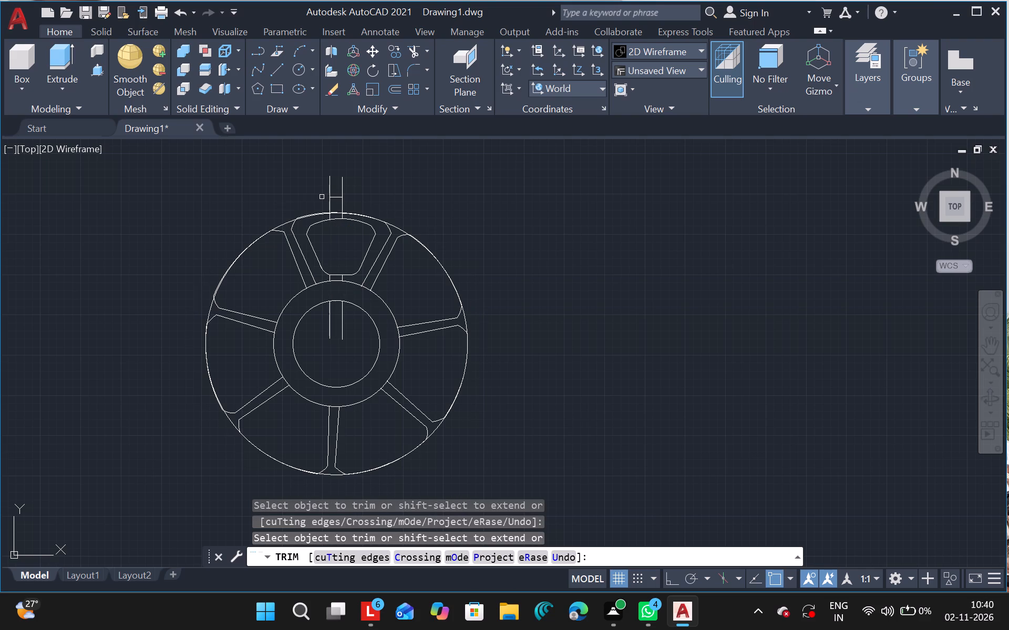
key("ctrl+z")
Trim the vertical lines' remaining pieces above and across the rim and below the small profile, leaving only the segments inside the inner hub circle.
left_click_drag(325, 185, 370, 189)
left_click_drag(318, 205, 351, 204)
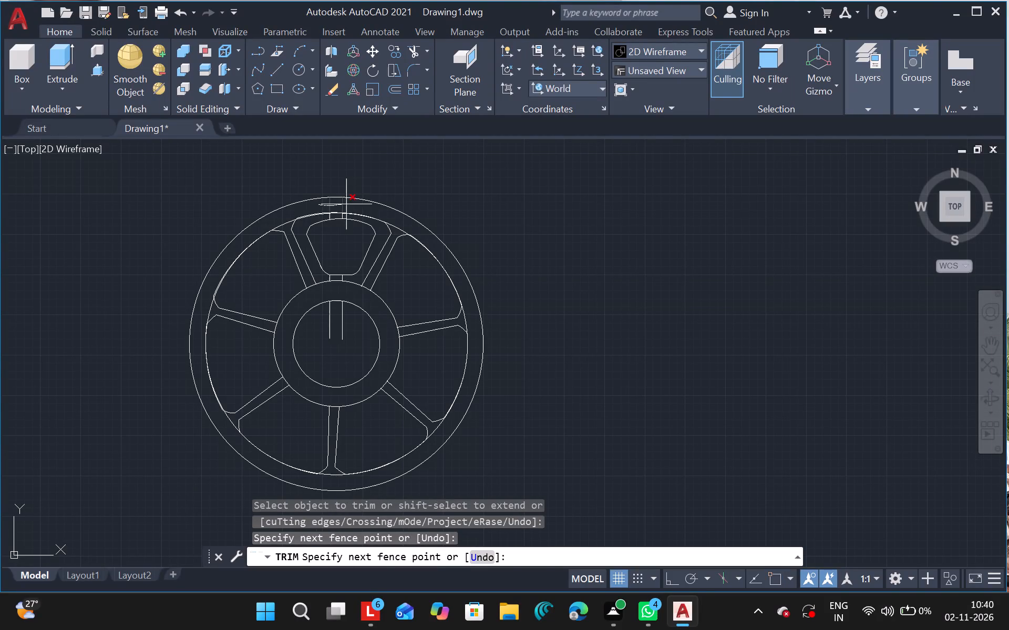
left_click_drag(351, 204, 356, 204)
left_click_drag(327, 217, 334, 217)
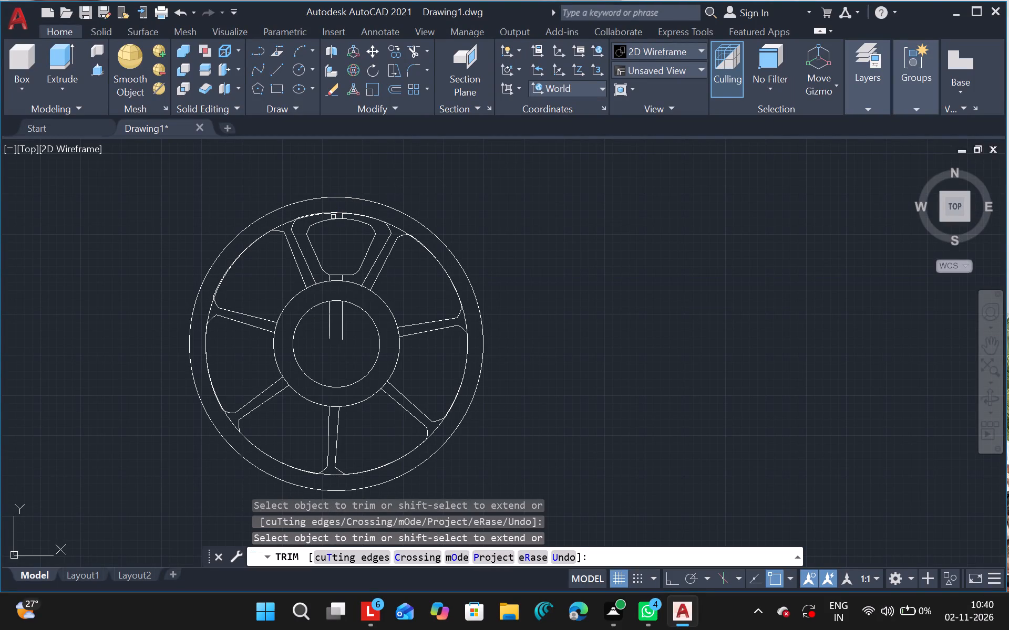
left_click_drag(334, 217, 342, 216)
left_click(342, 216)
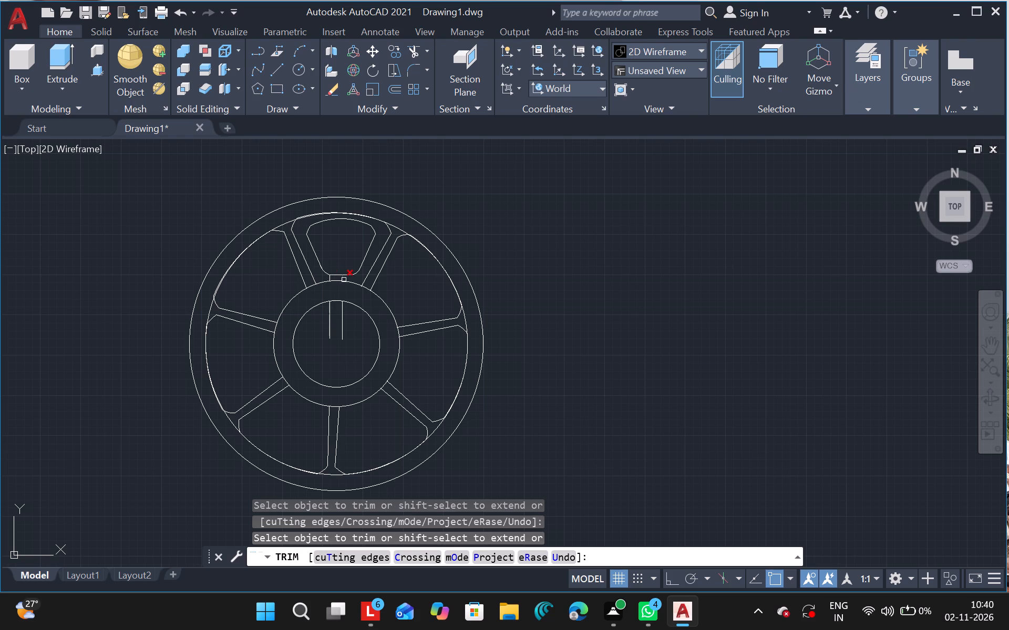
left_click_drag(344, 280, 331, 279)
left_click_drag(331, 279, 333, 349)
key("Escape")
Move the two short vertical lines slightly upward so they cross the top of the inner hub circle.
left_click(332, 322)
left_click(331, 322)
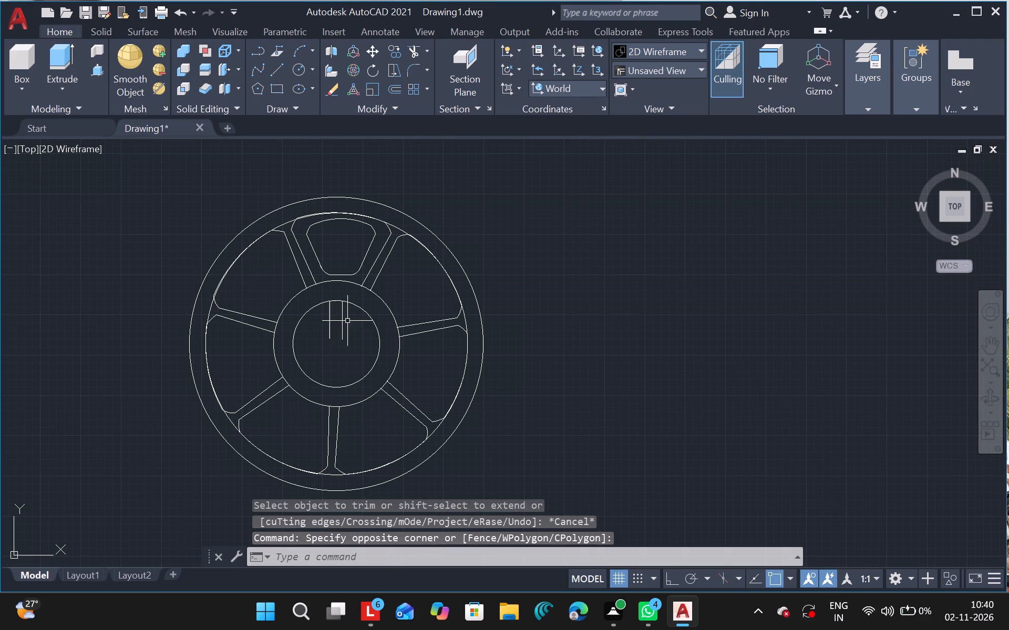
left_click_drag(332, 319, 324, 319)
left_click(324, 319)
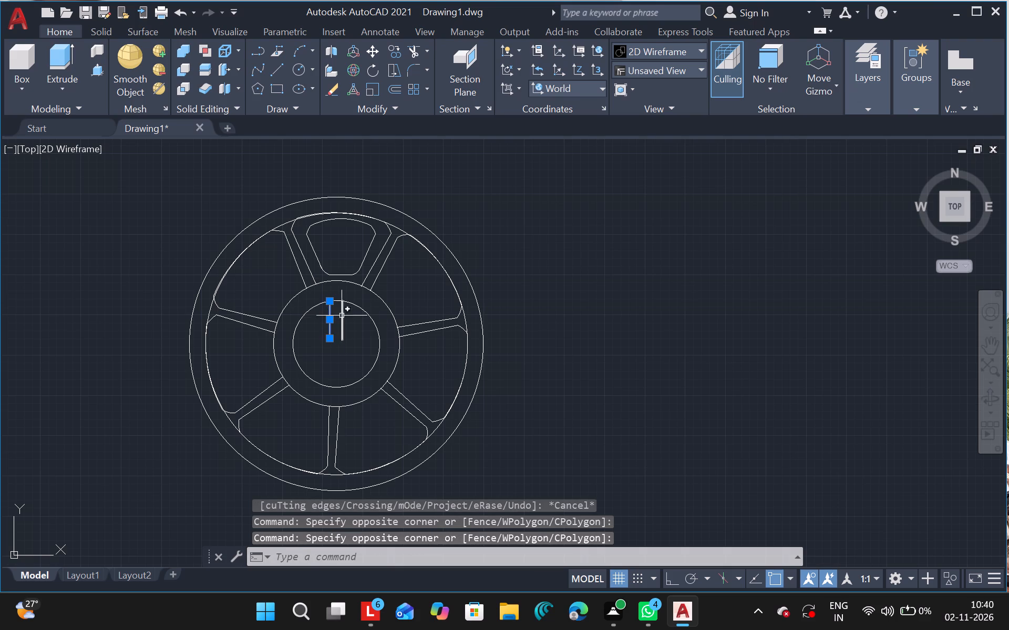
left_click(345, 317)
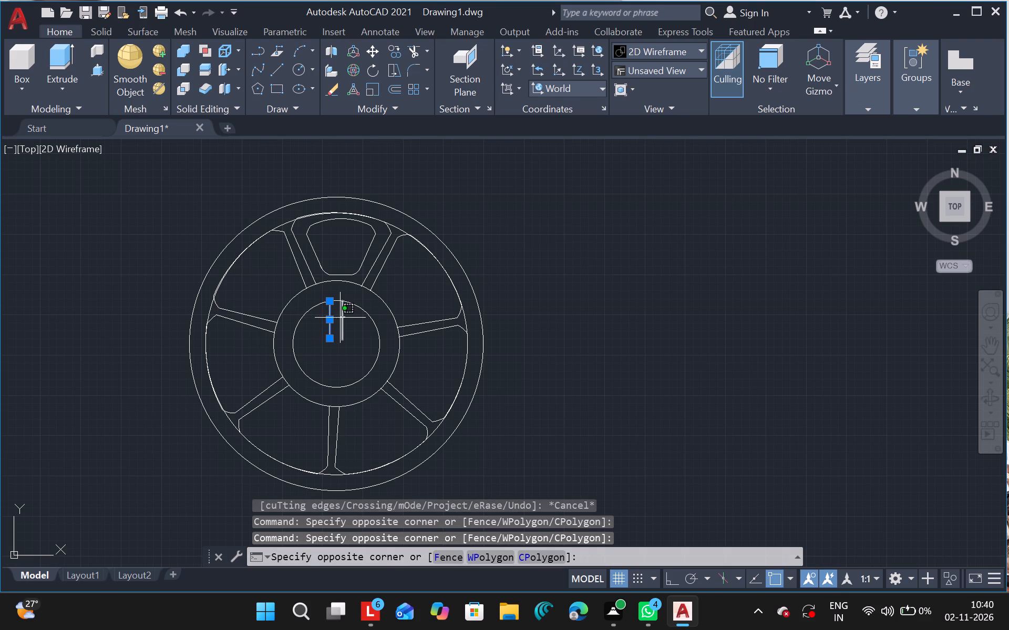
left_click(340, 318)
type("mo")
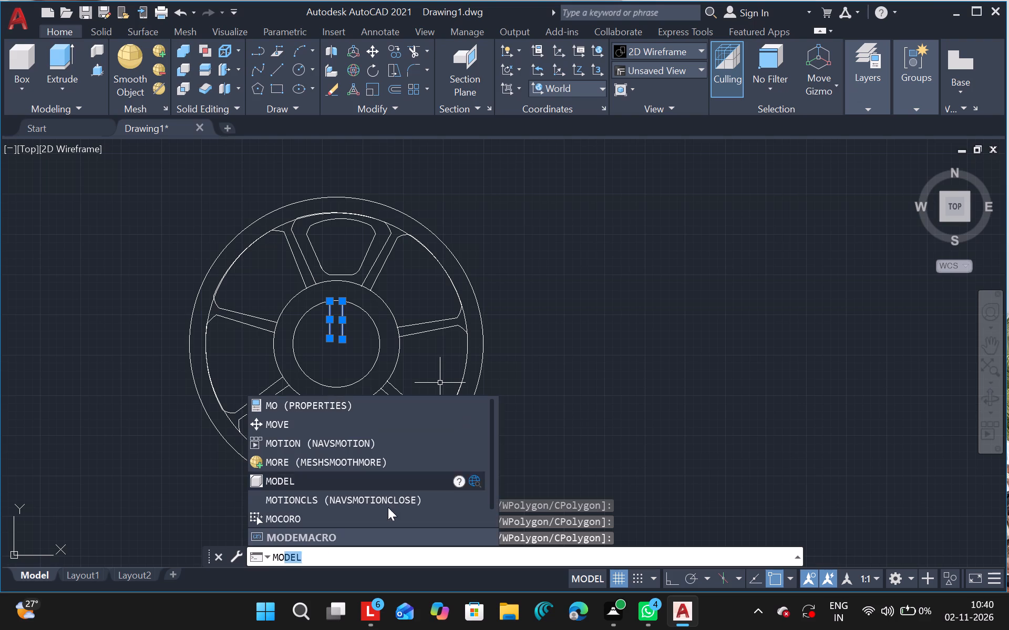
left_click(327, 429)
left_click_drag(780, 307, 781, 297)
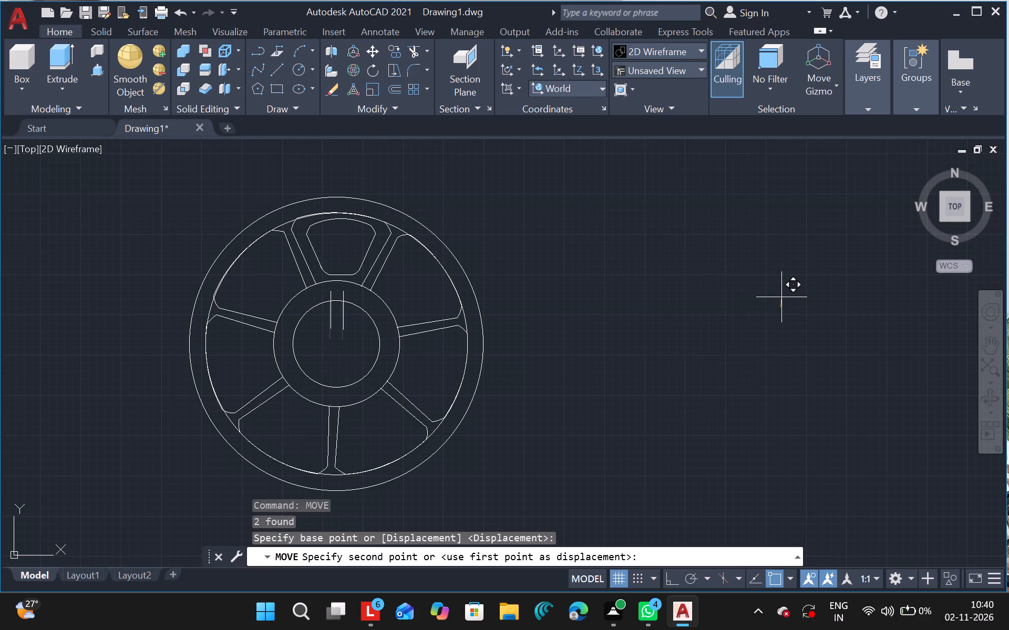
left_click_drag(781, 297, 781, 298)
left_click(781, 298)
key("Escape")
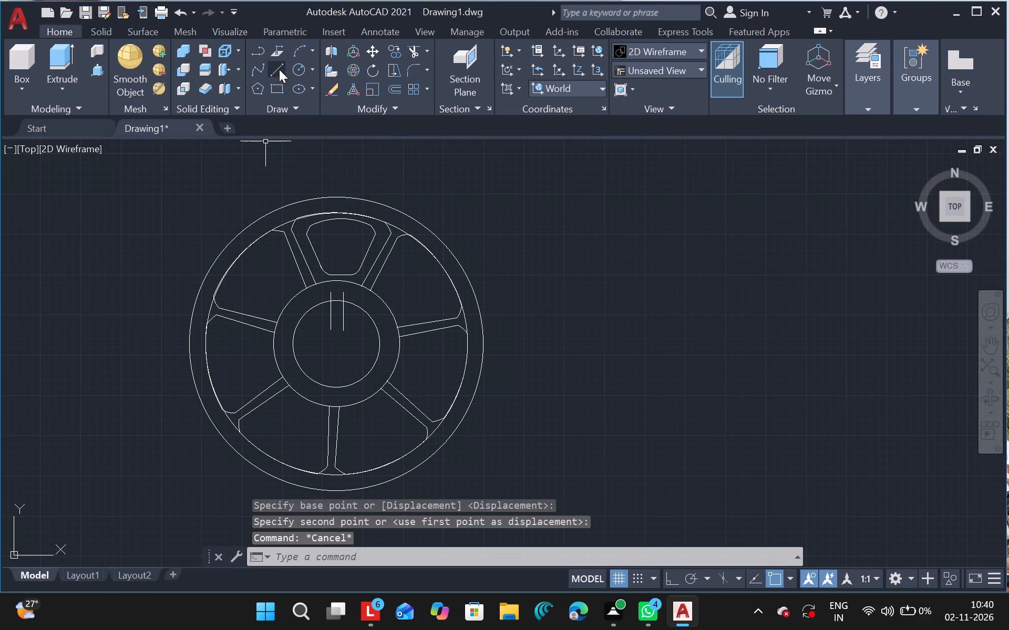
Draw a horizontal line from the top end of the left vertical line across and past the right one.
left_click(279, 69)
scroll(343, 290, "up", 2, "ctrl")
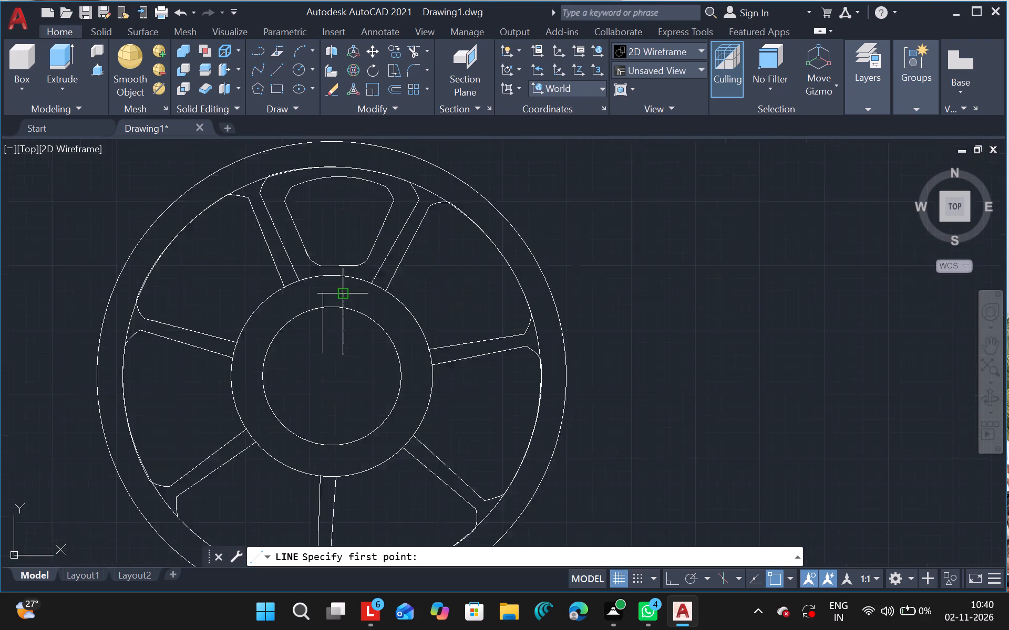
scroll(343, 290, "up", 2, "ctrl")
left_click_drag(256, 305, 378, 307)
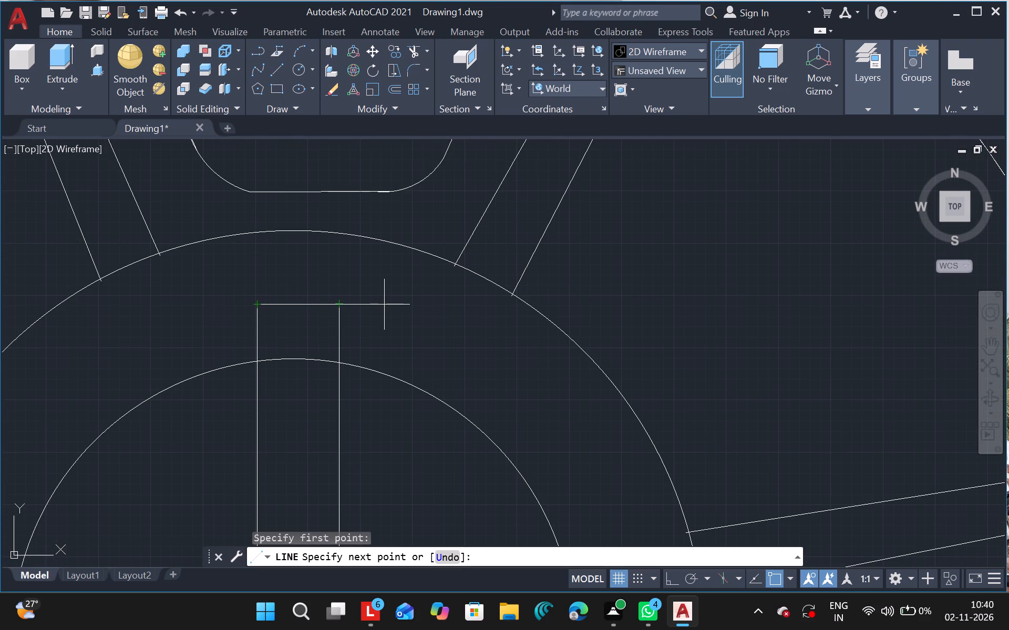
left_click(384, 304)
key("Escape")
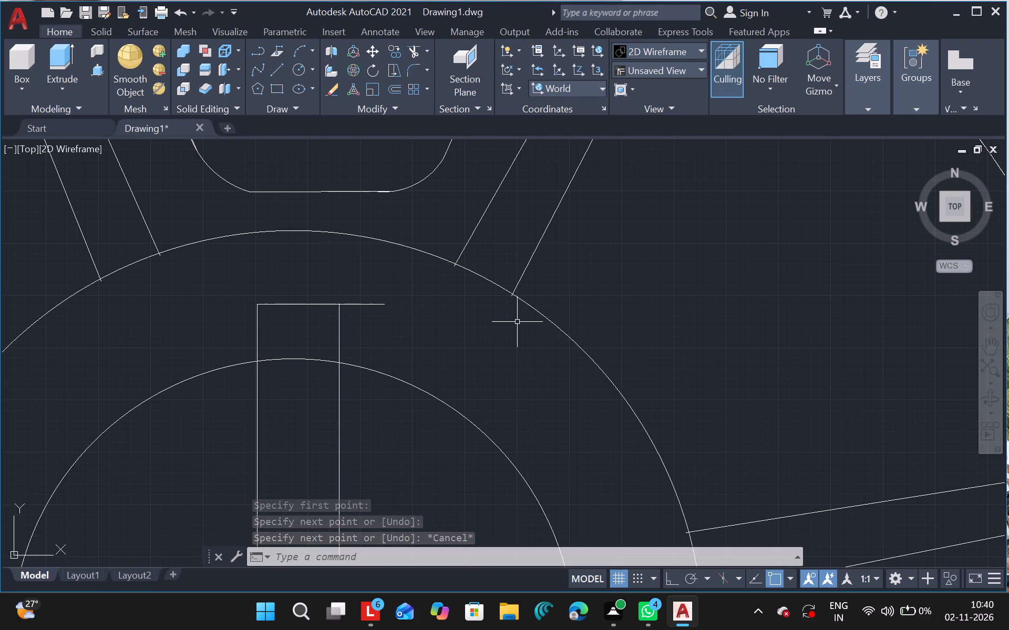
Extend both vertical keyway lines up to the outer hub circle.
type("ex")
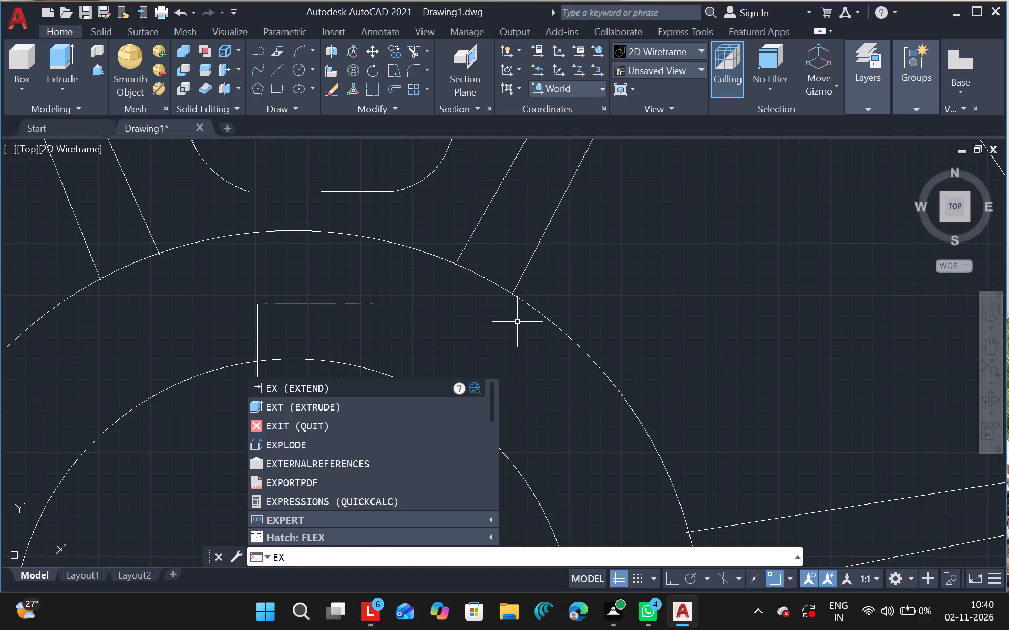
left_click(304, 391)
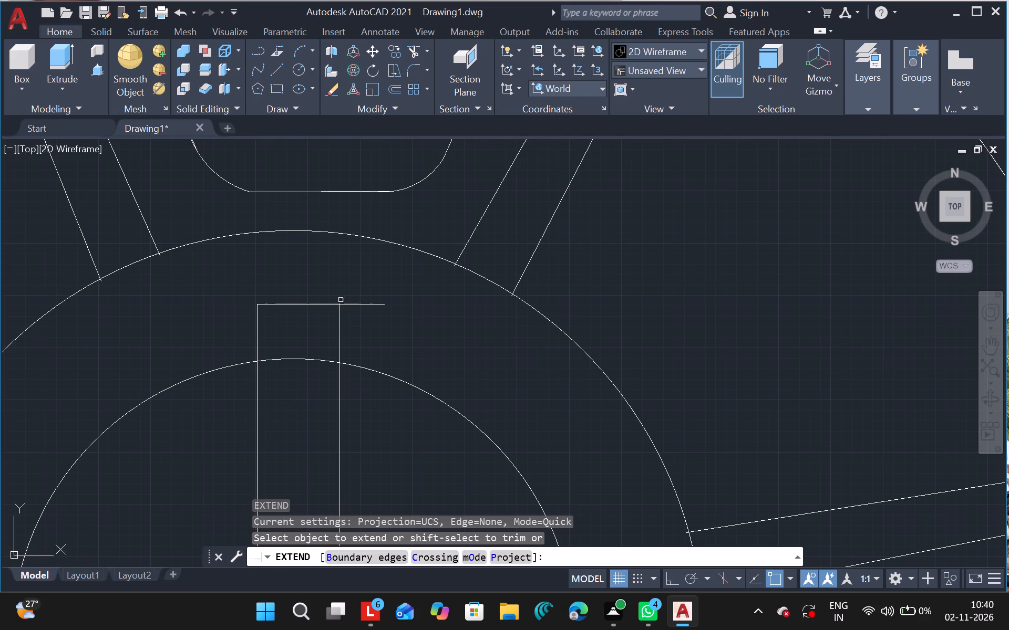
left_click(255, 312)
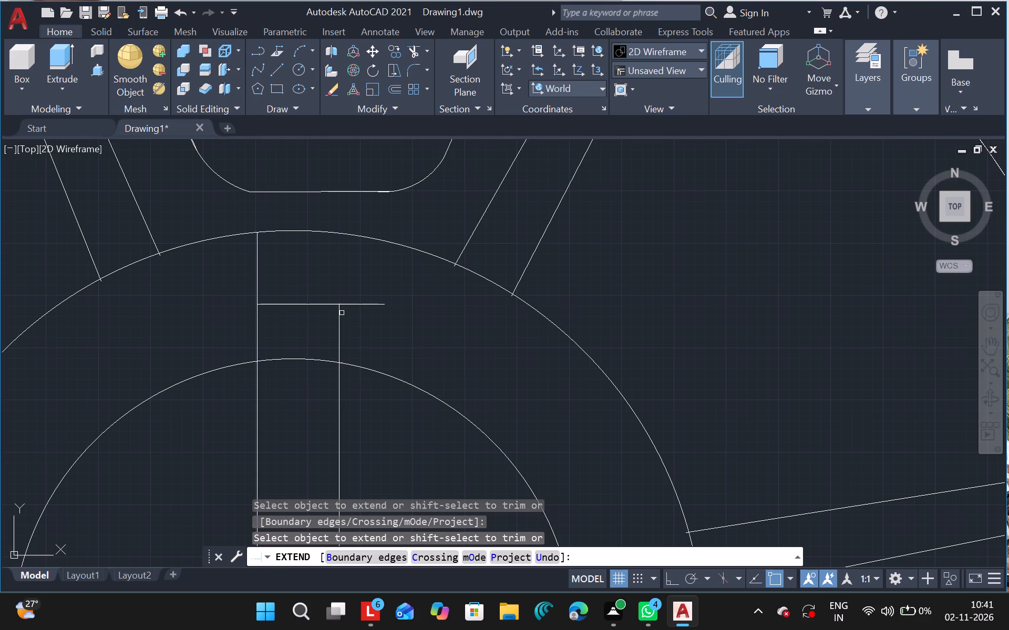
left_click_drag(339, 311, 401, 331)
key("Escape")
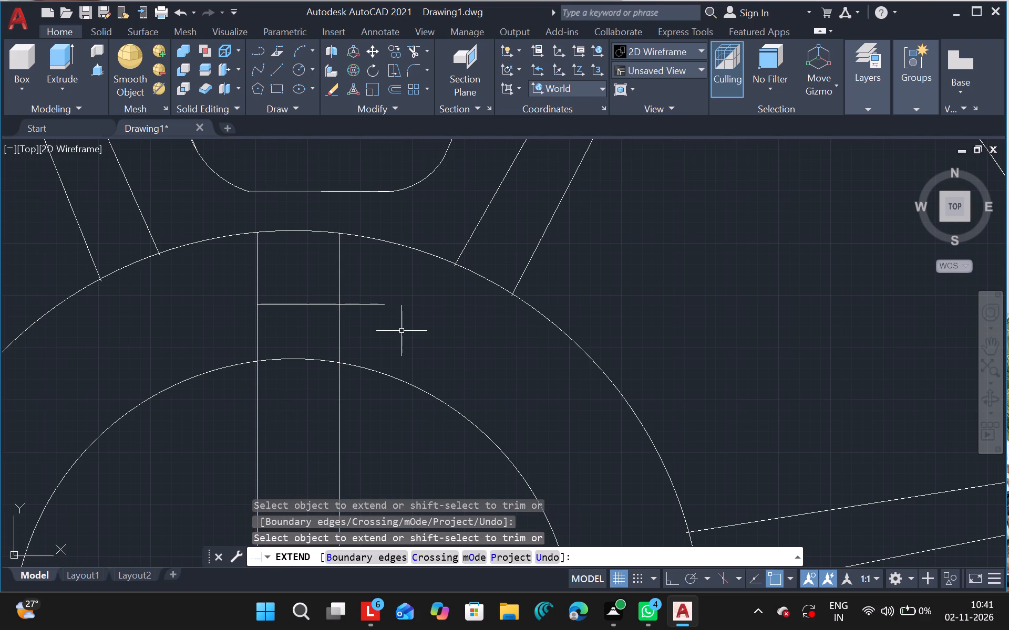
Trim the excess lines and the inner circle's arc between them to leave a rectangular keyway notch atop the inner hub circle.
type("tr")
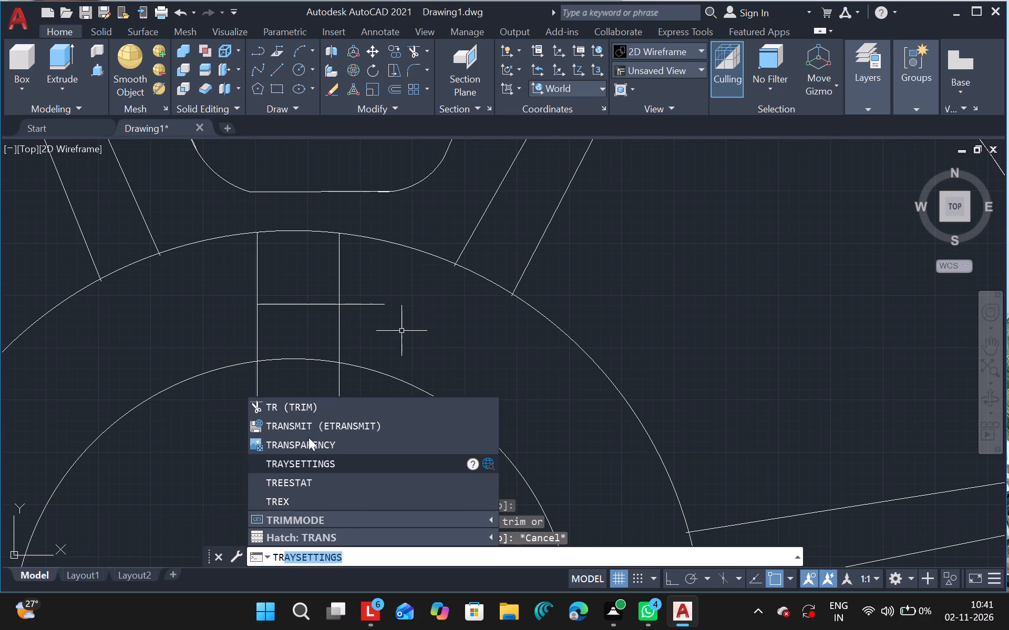
left_click(298, 407)
left_click_drag(228, 282, 271, 274)
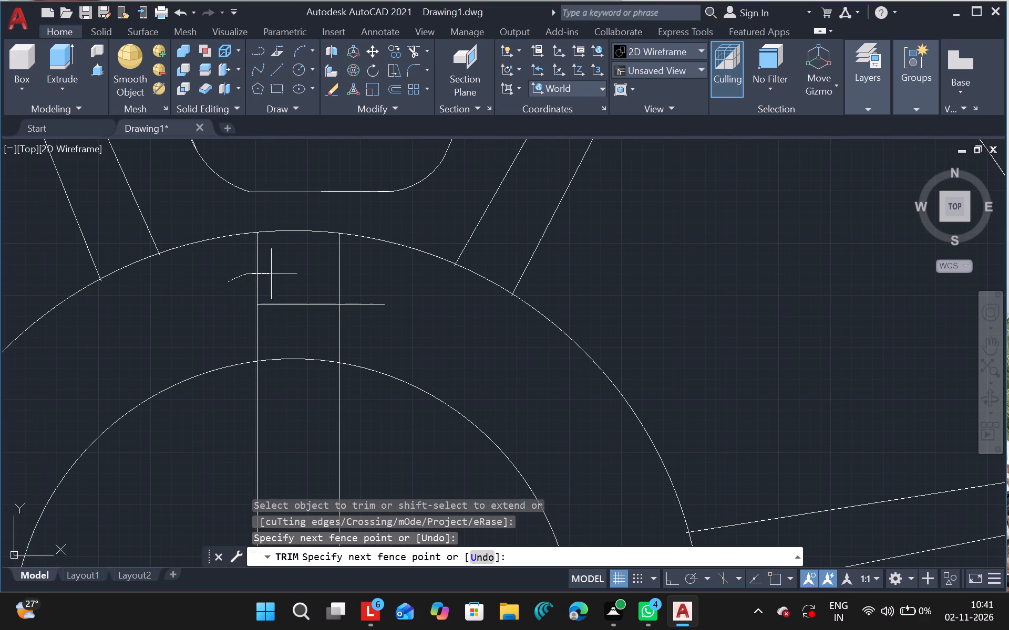
left_click_drag(271, 274, 374, 289)
left_click_drag(369, 298, 359, 353)
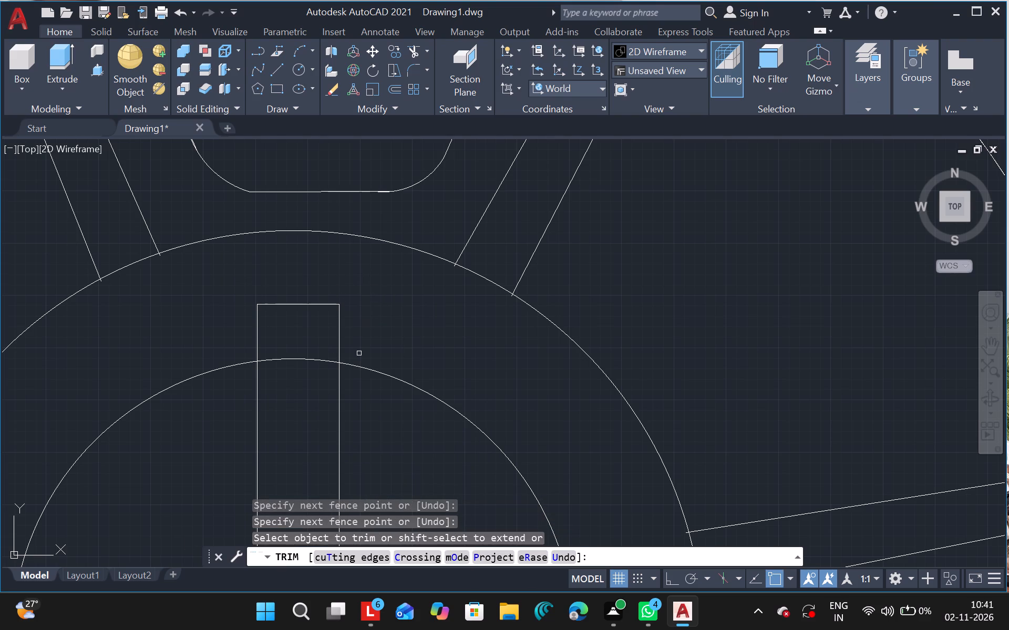
left_click(292, 361)
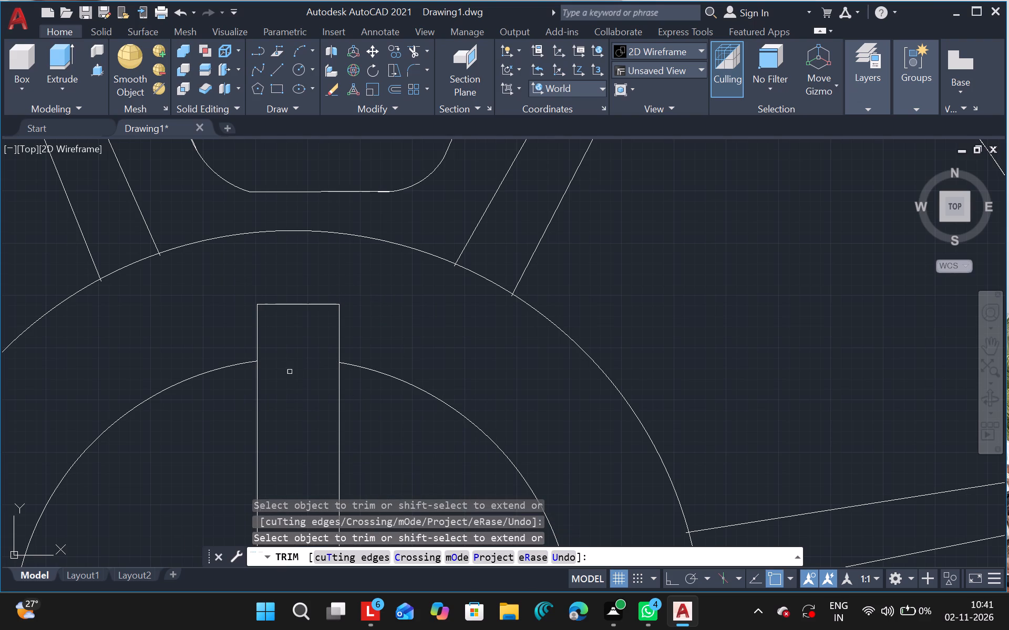
left_click_drag(256, 399, 279, 405)
left_click_drag(279, 405, 338, 409)
left_click(338, 409)
scroll(284, 418, "down", 4, "ctrl")
key("Escape")
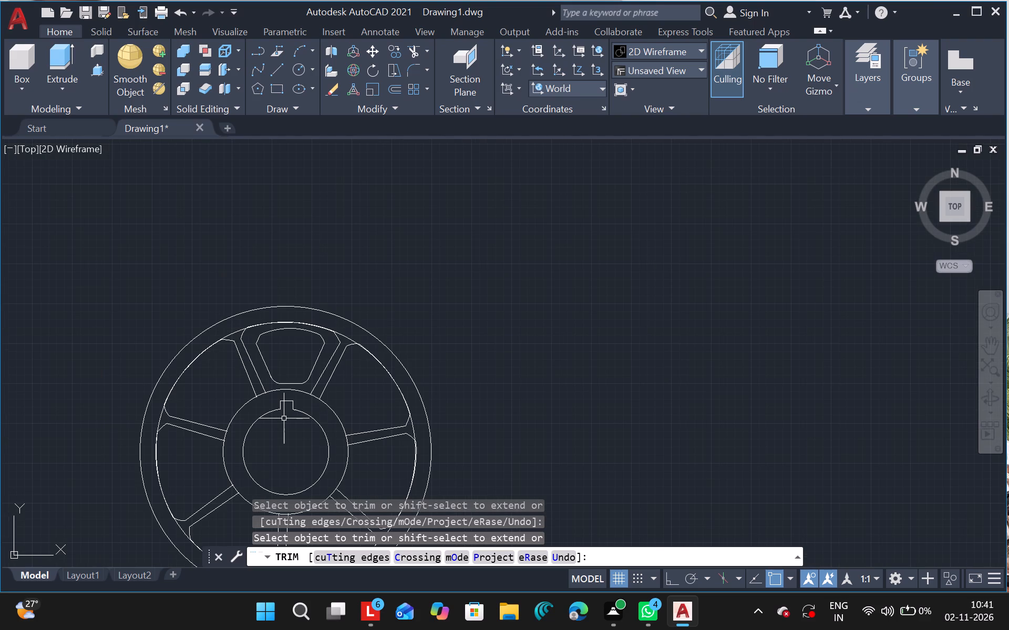
Switch the wheel drawing to the SW Isometric view.
left_click(996, 343)
left_click_drag(317, 423, 376, 344)
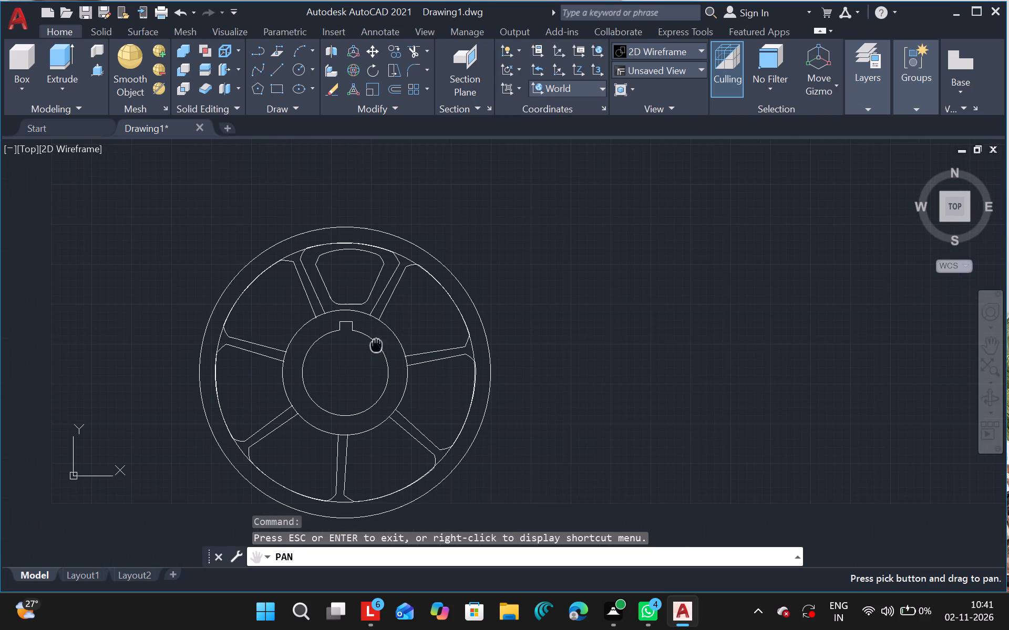
left_click_drag(376, 344, 416, 306)
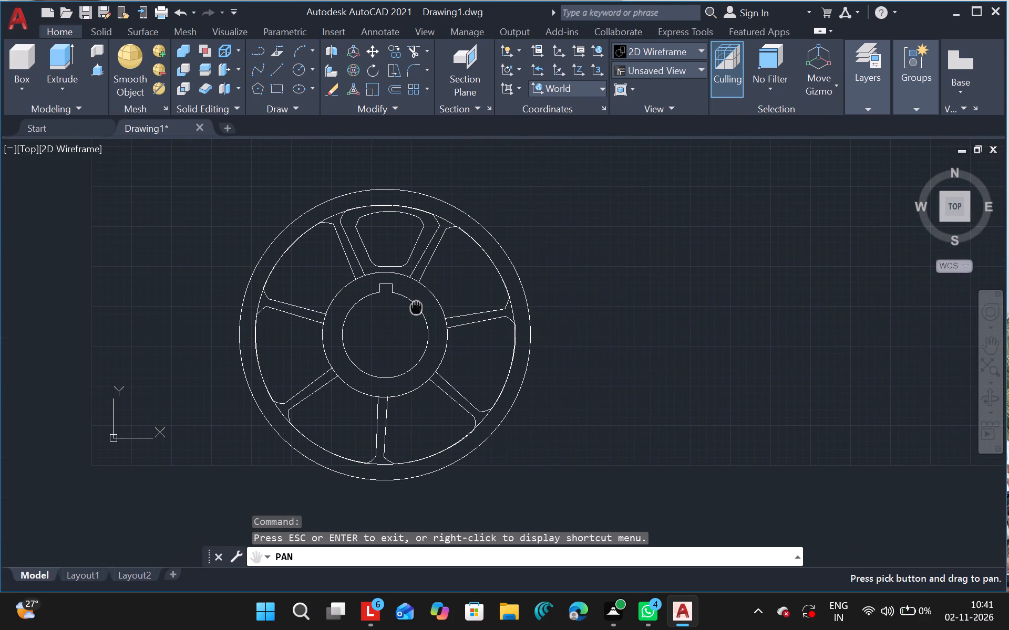
key("Escape")
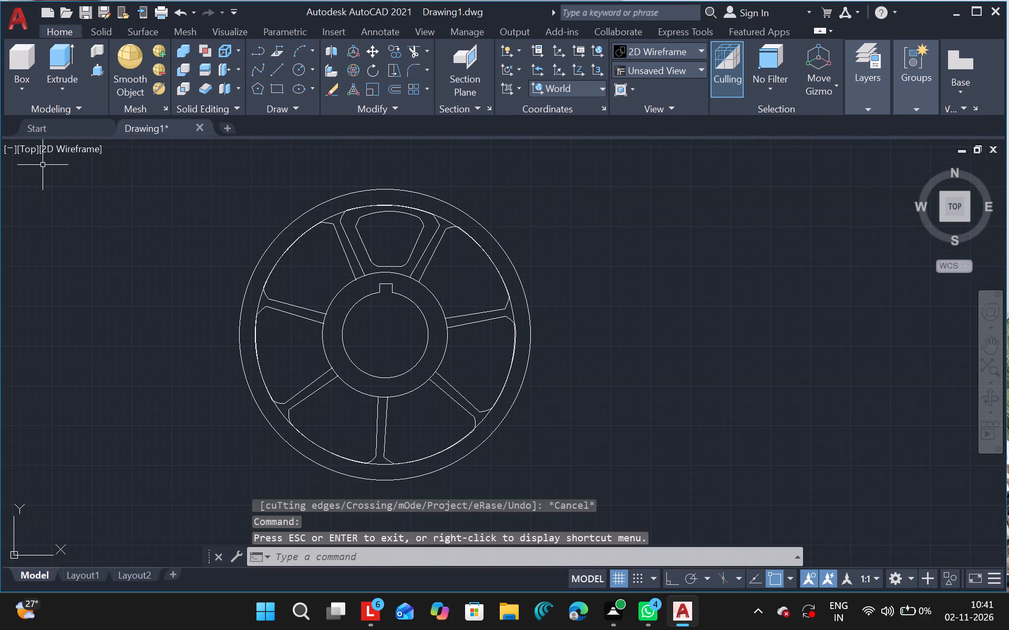
left_click(33, 155)
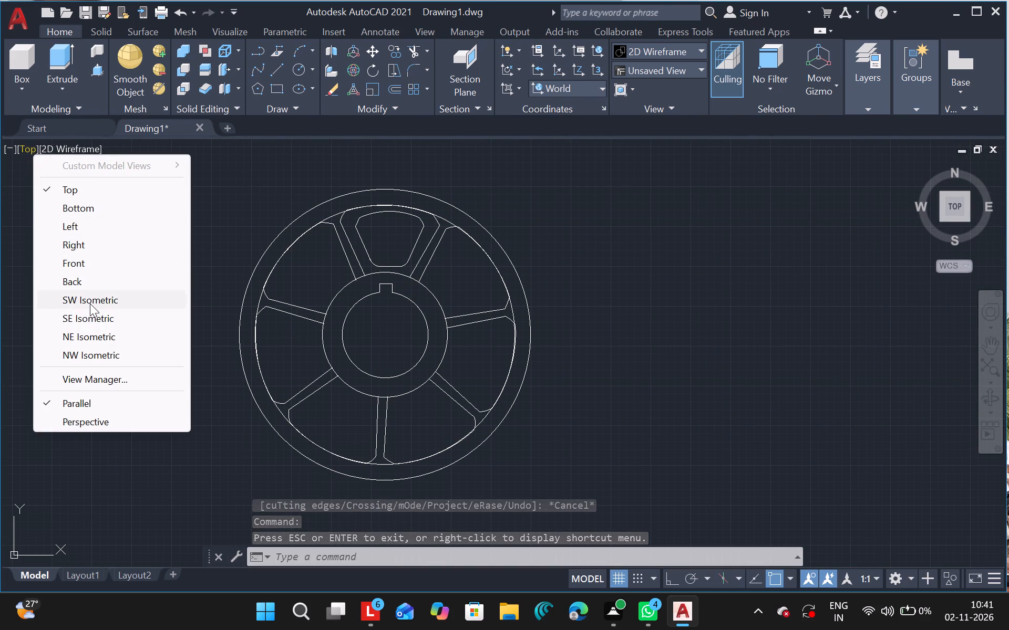
left_click(90, 304)
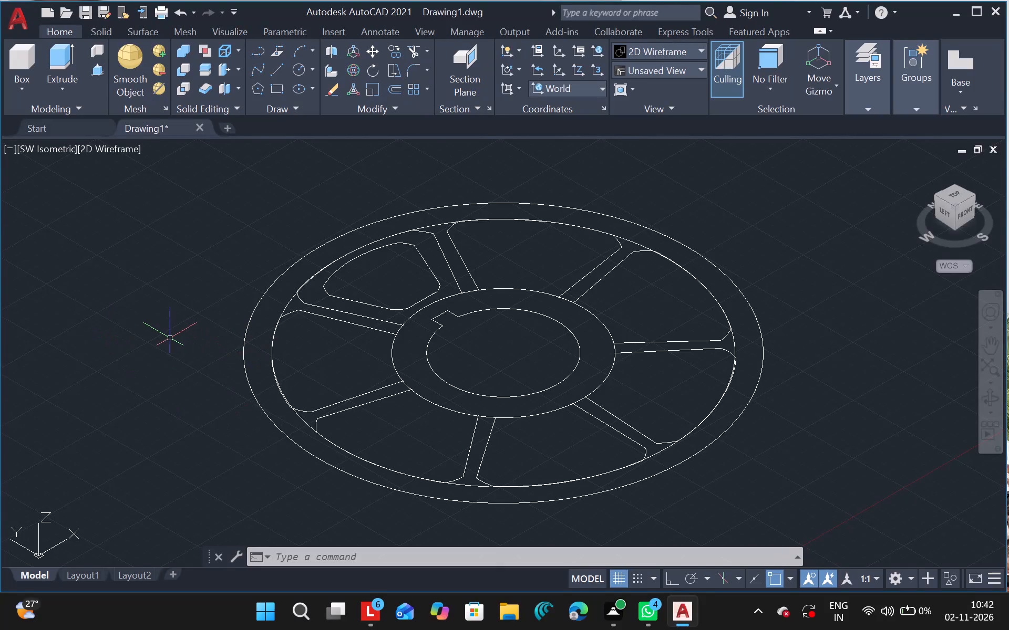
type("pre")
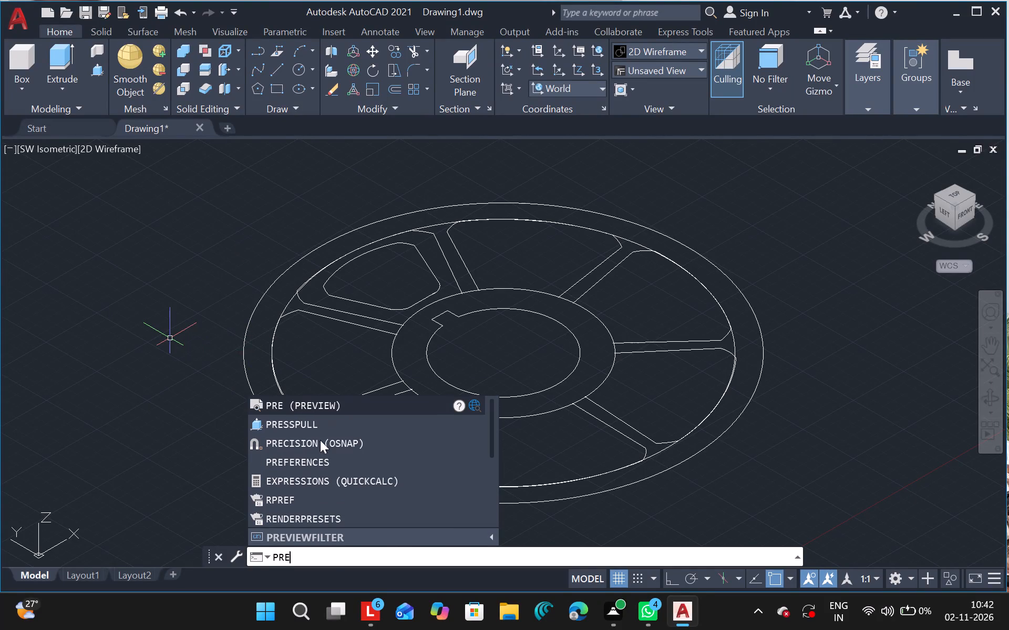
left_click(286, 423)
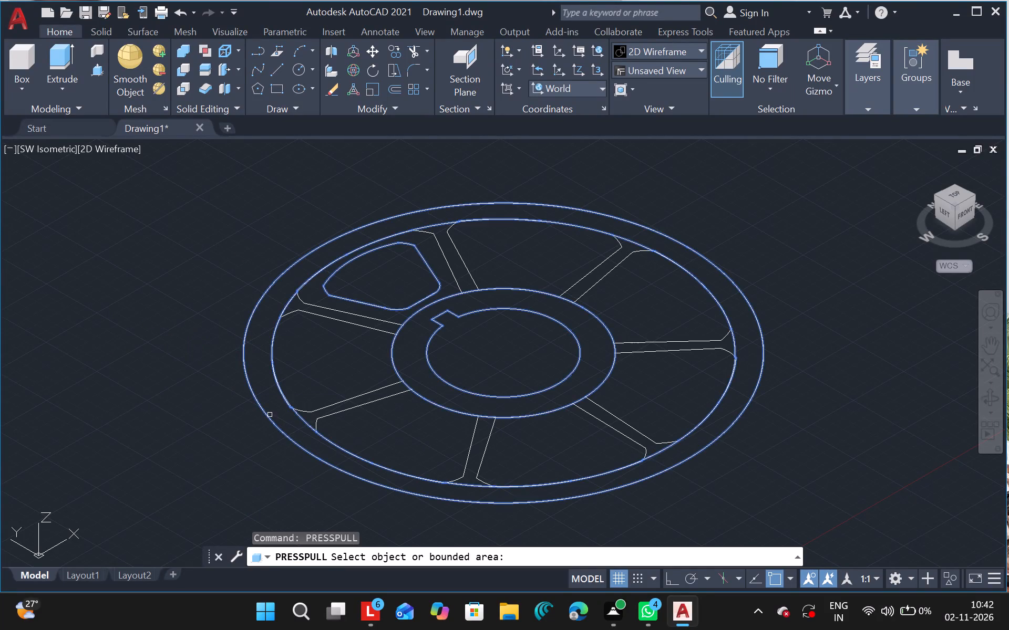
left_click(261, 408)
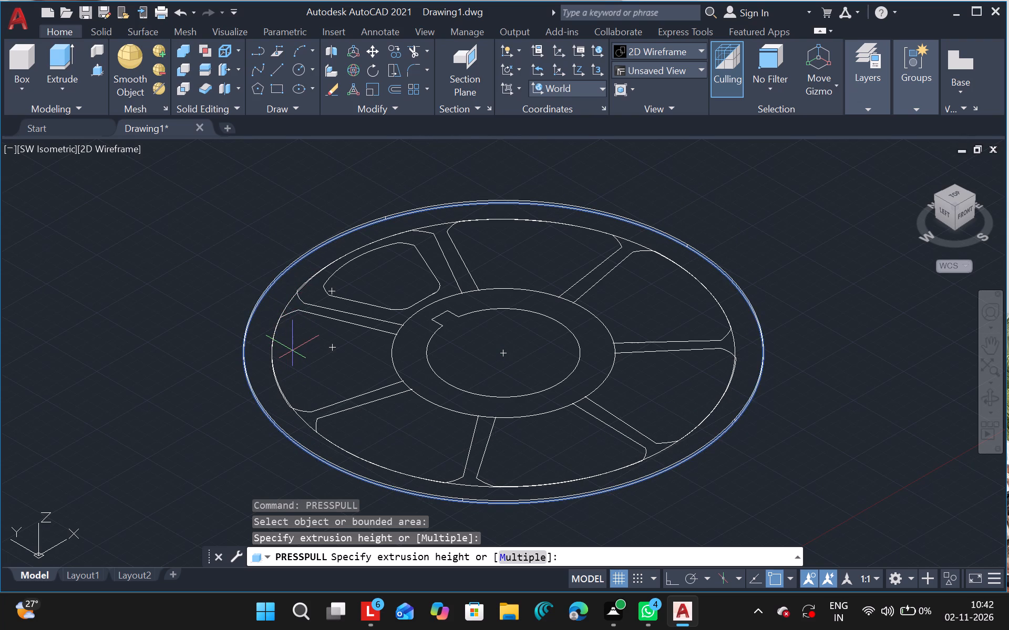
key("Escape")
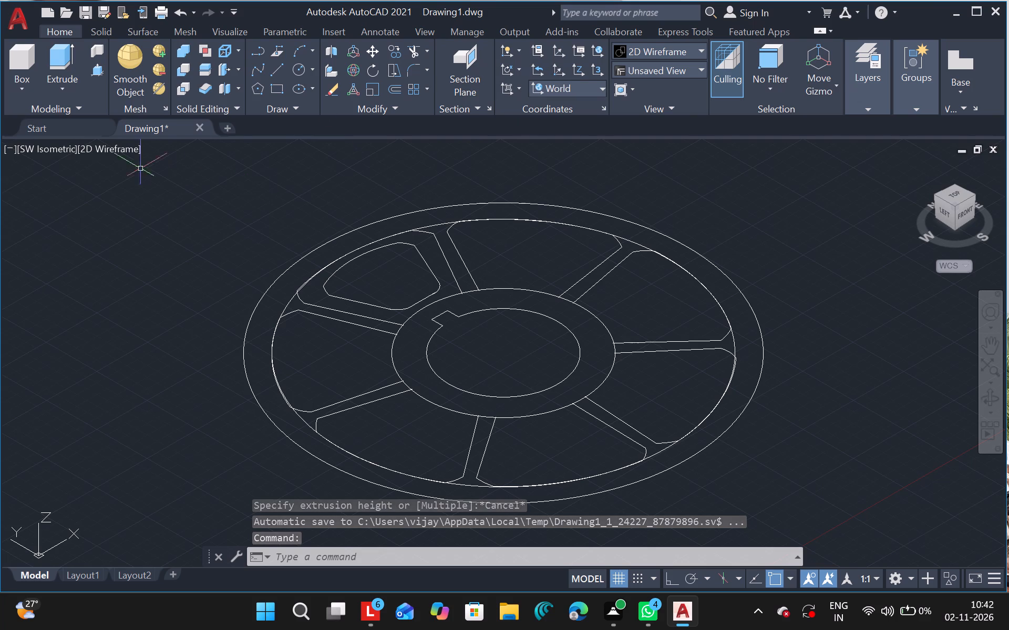
Set the viewport's visual style to Shades of Gray.
left_click(118, 149)
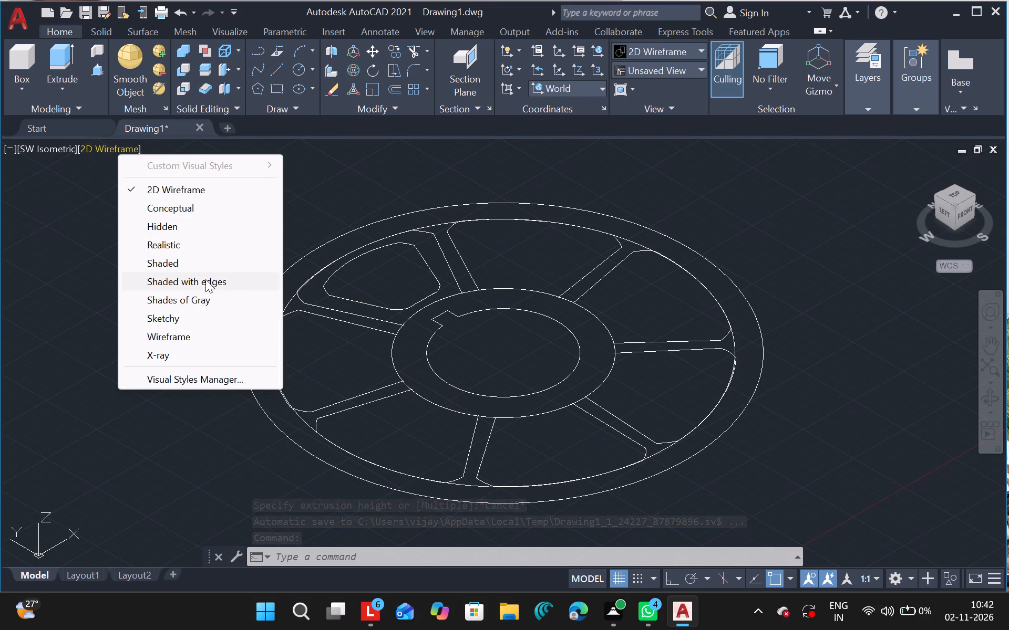
left_click(191, 303)
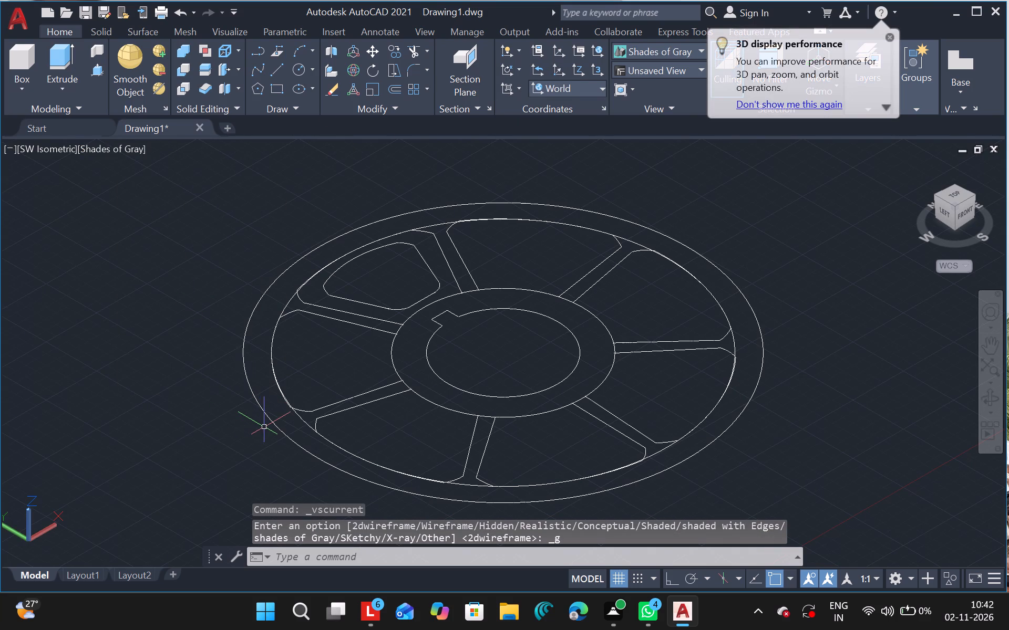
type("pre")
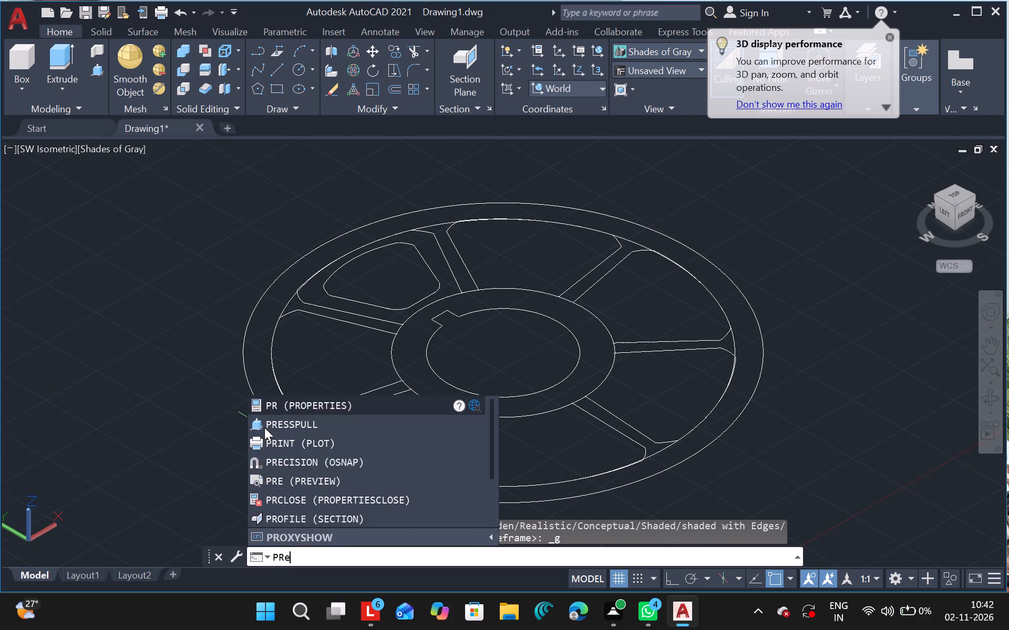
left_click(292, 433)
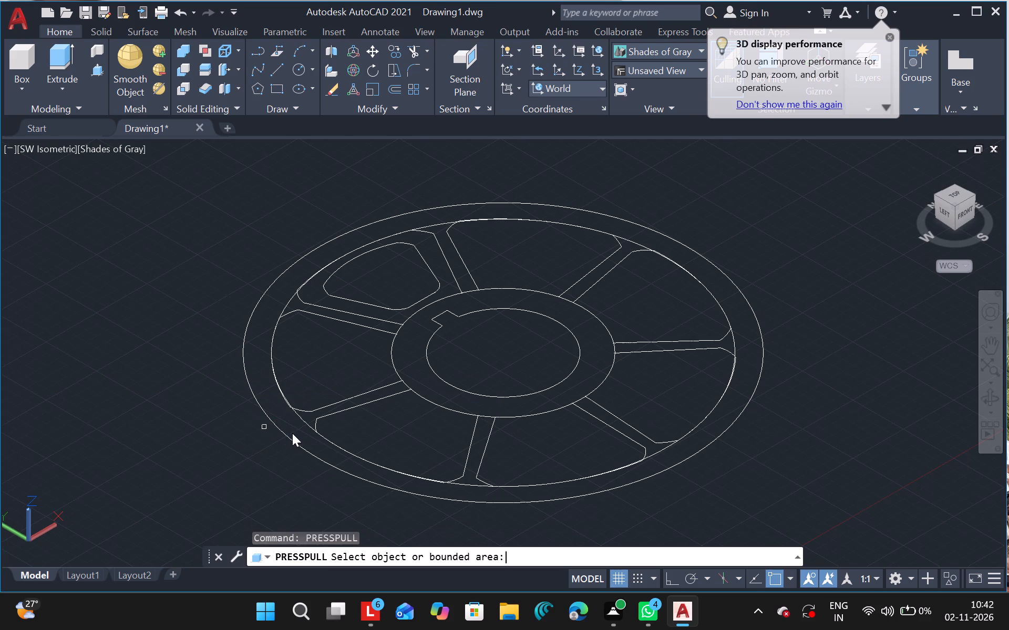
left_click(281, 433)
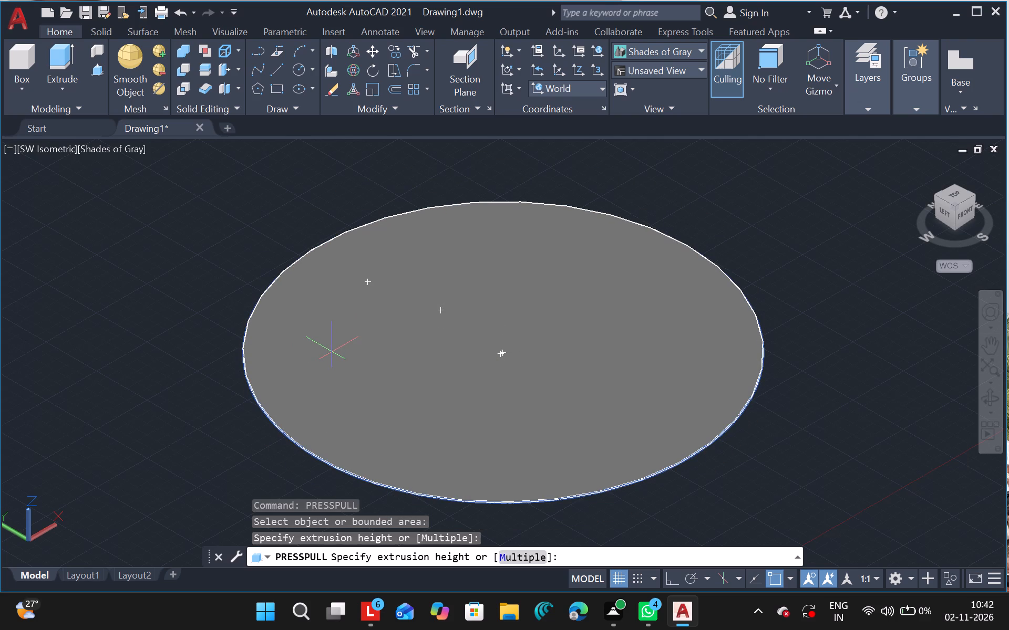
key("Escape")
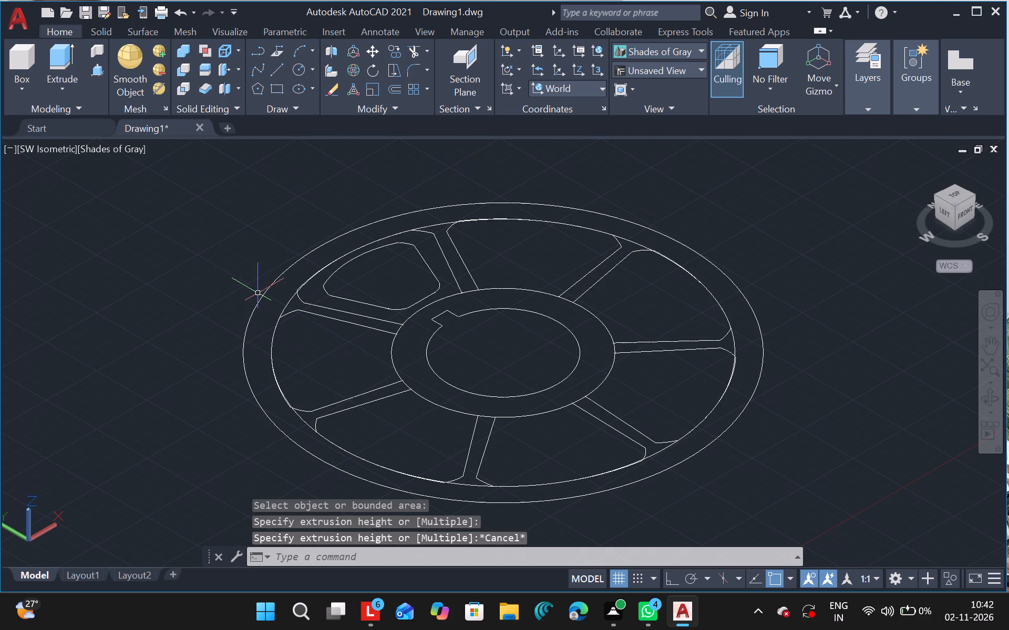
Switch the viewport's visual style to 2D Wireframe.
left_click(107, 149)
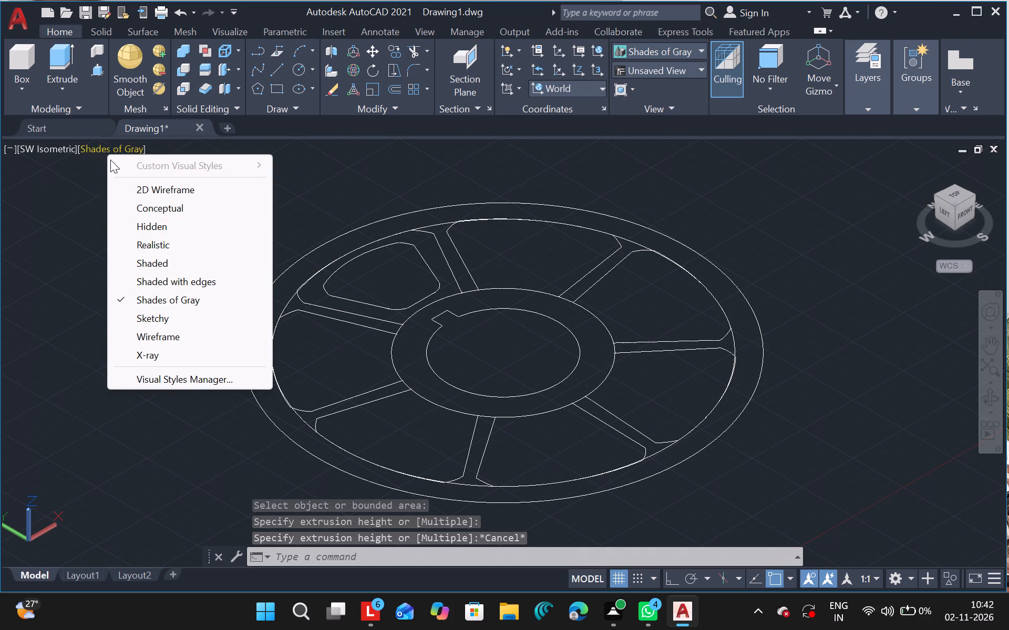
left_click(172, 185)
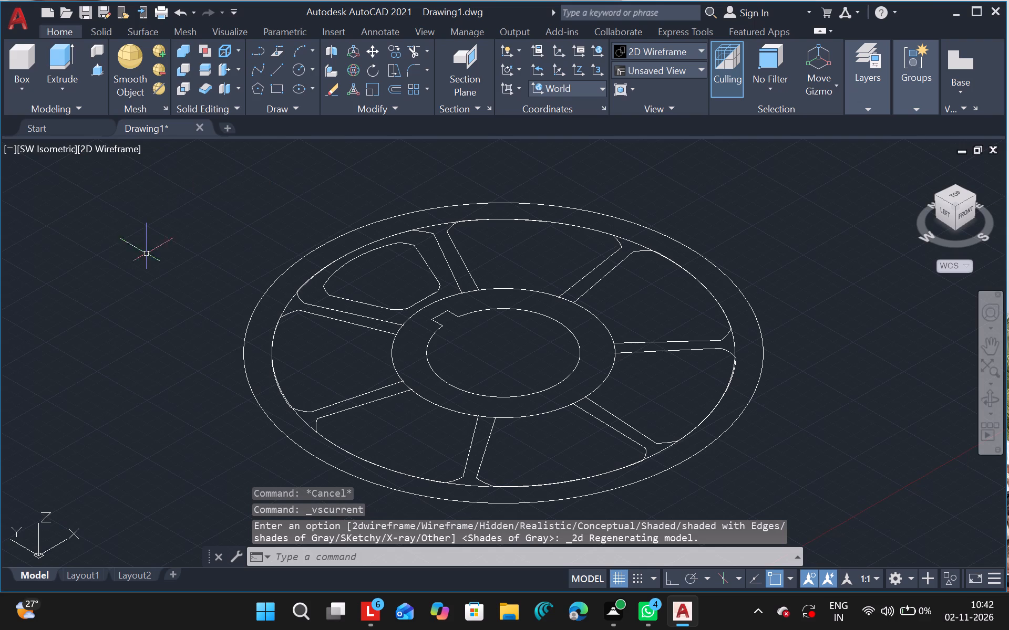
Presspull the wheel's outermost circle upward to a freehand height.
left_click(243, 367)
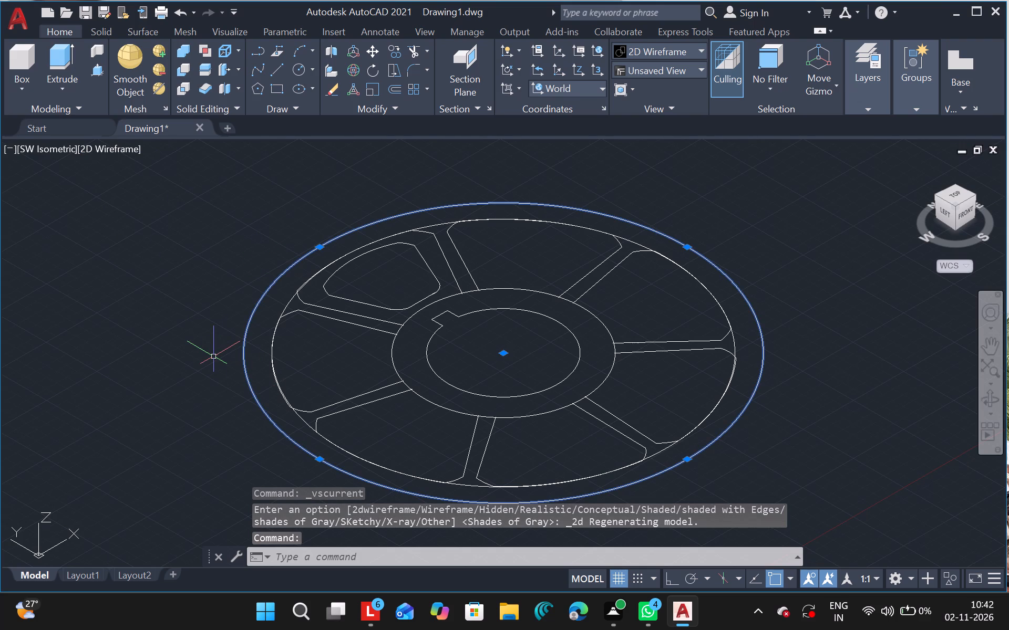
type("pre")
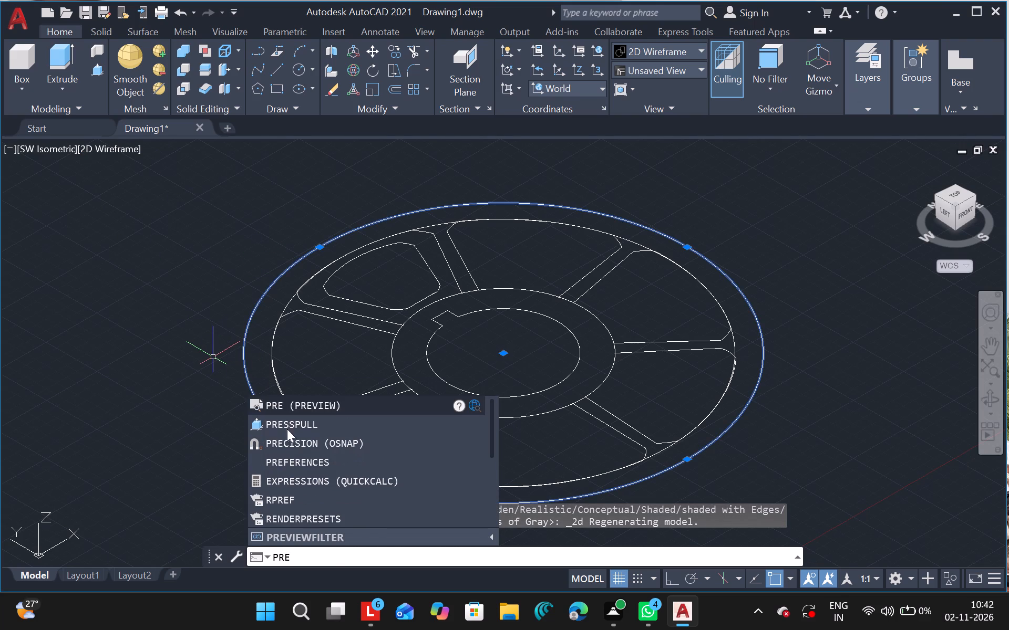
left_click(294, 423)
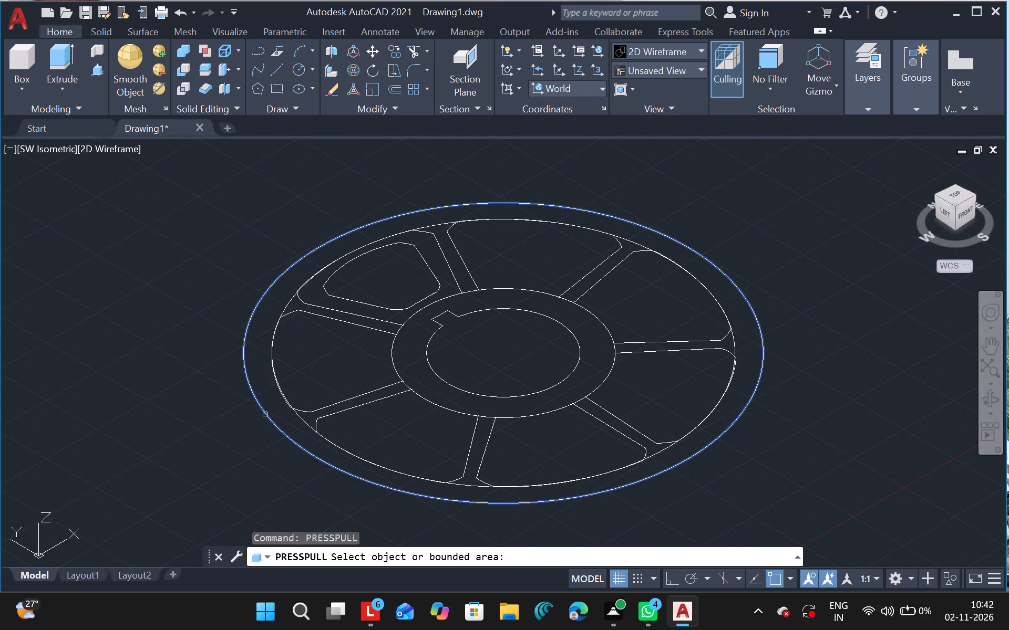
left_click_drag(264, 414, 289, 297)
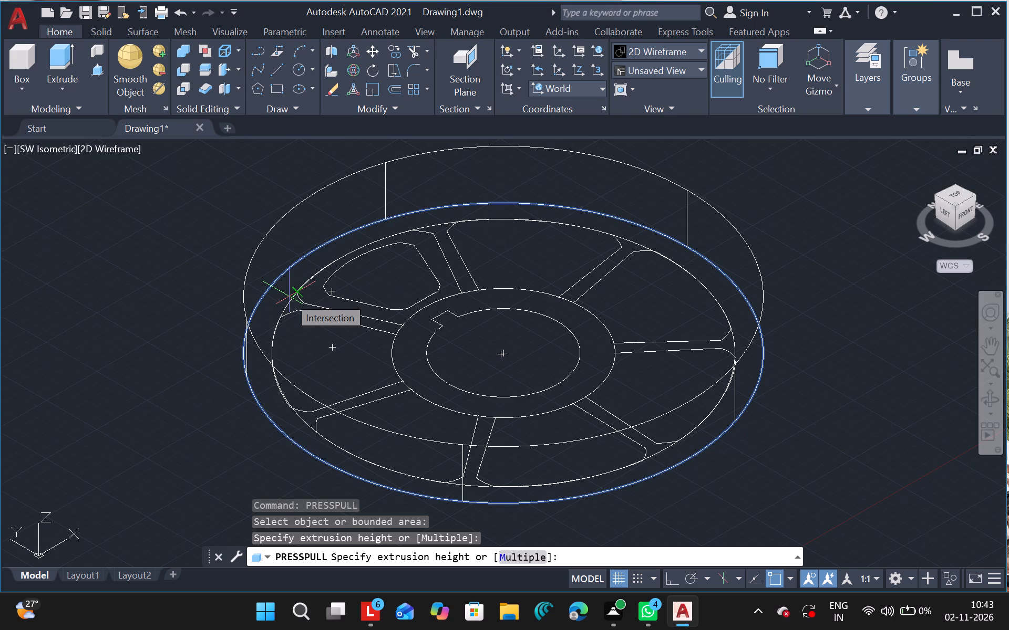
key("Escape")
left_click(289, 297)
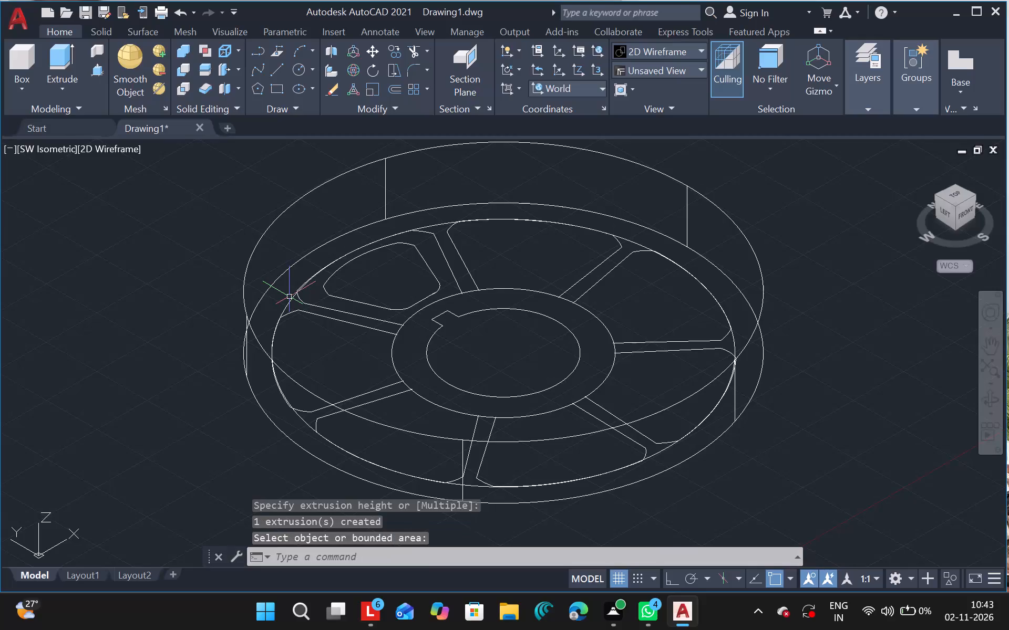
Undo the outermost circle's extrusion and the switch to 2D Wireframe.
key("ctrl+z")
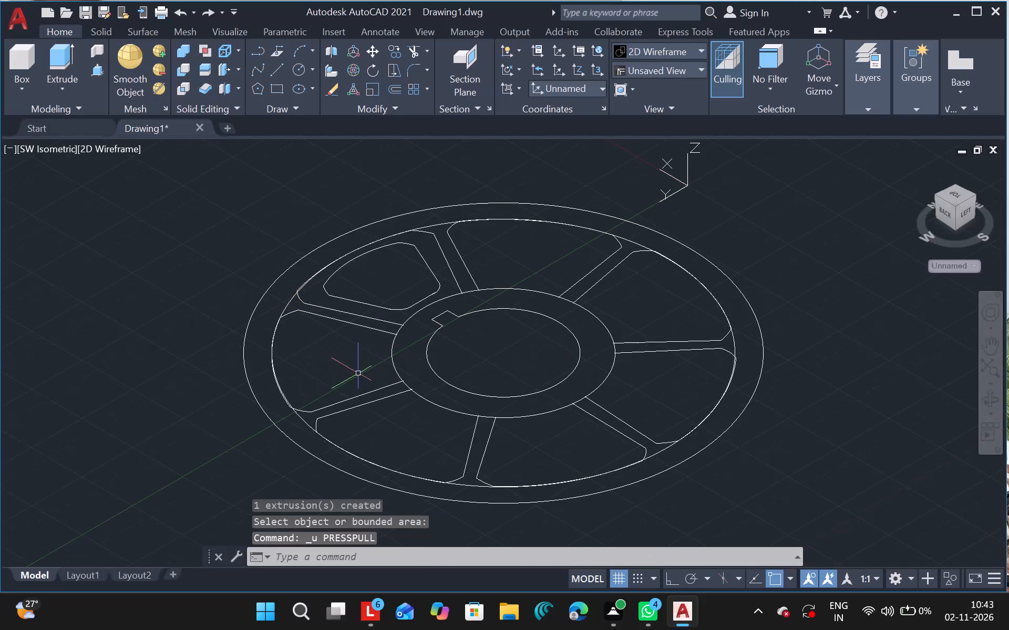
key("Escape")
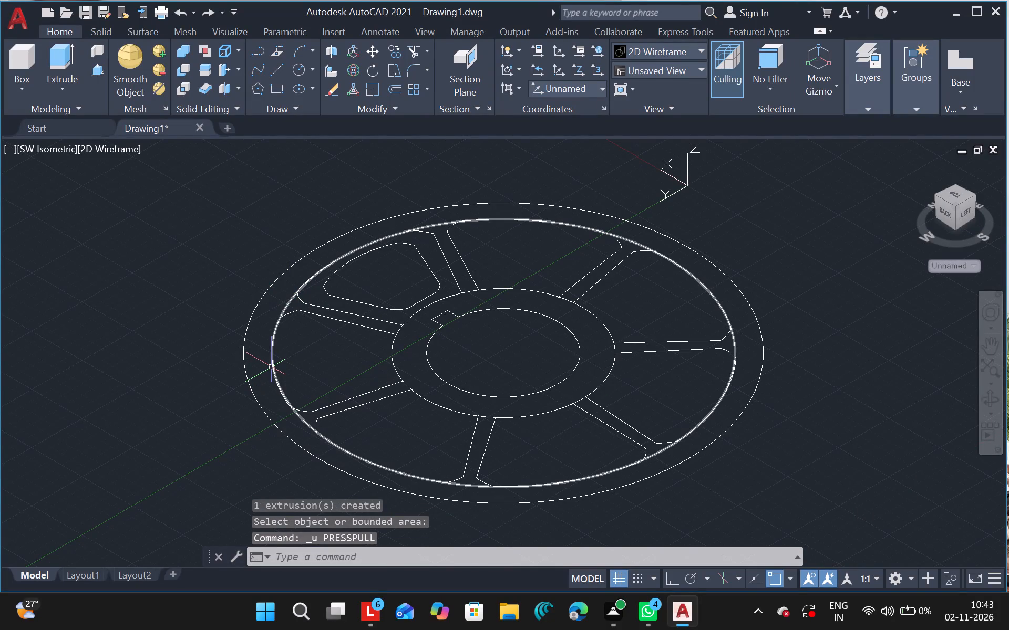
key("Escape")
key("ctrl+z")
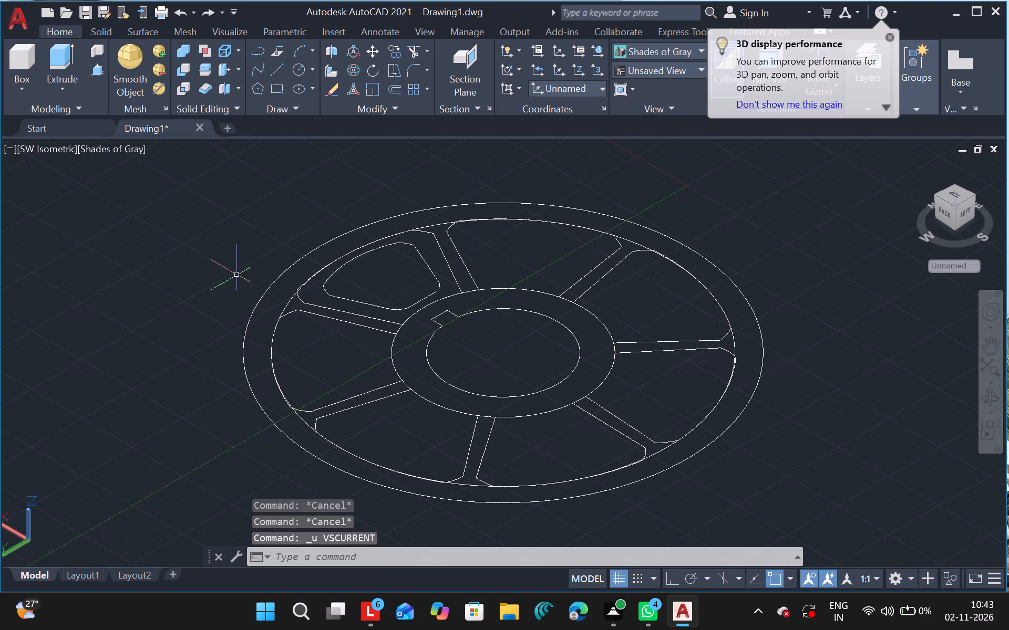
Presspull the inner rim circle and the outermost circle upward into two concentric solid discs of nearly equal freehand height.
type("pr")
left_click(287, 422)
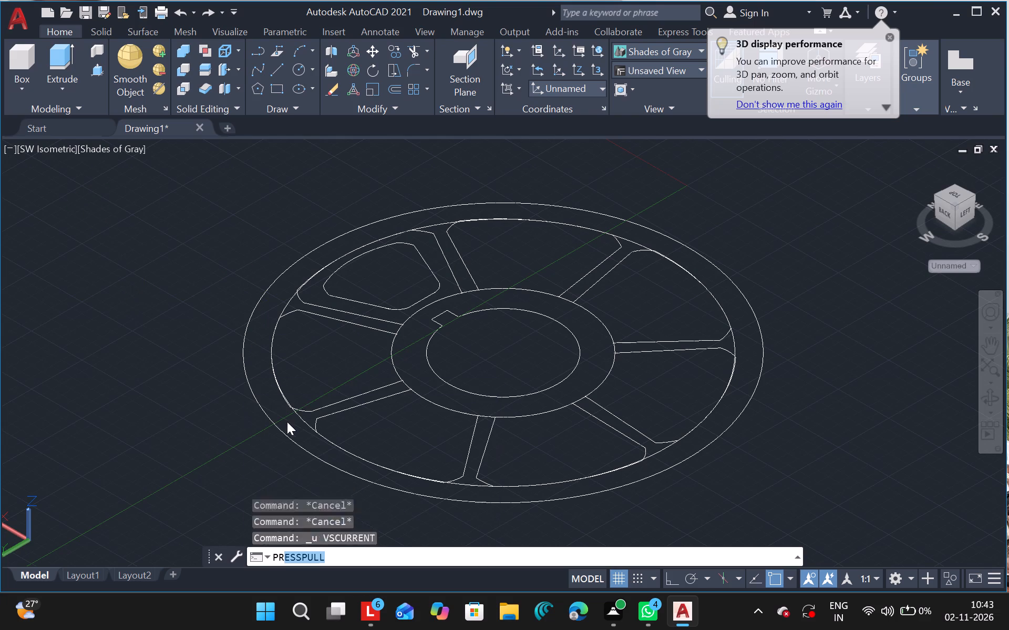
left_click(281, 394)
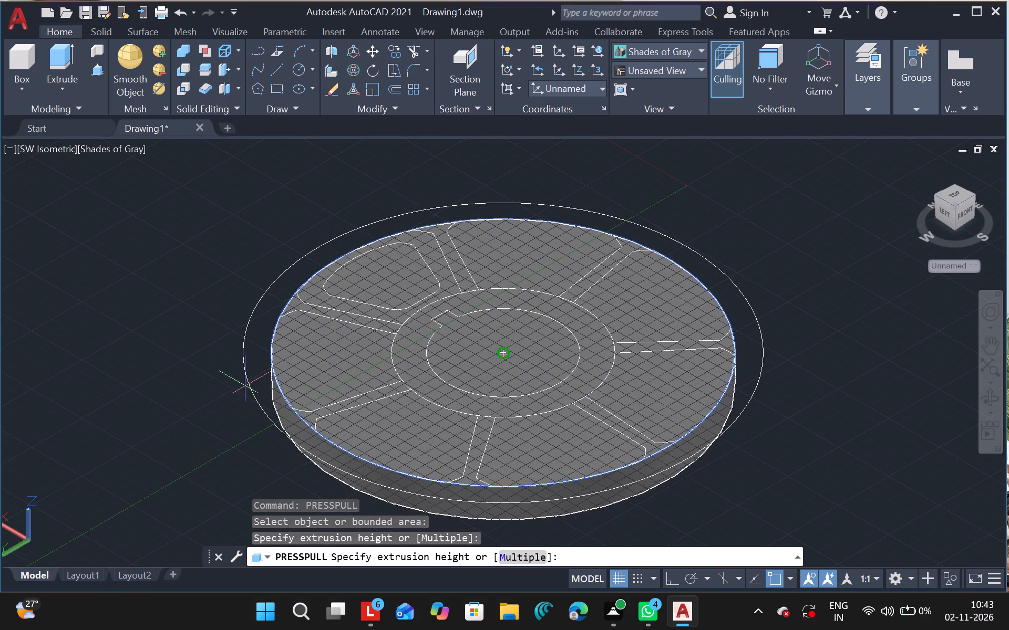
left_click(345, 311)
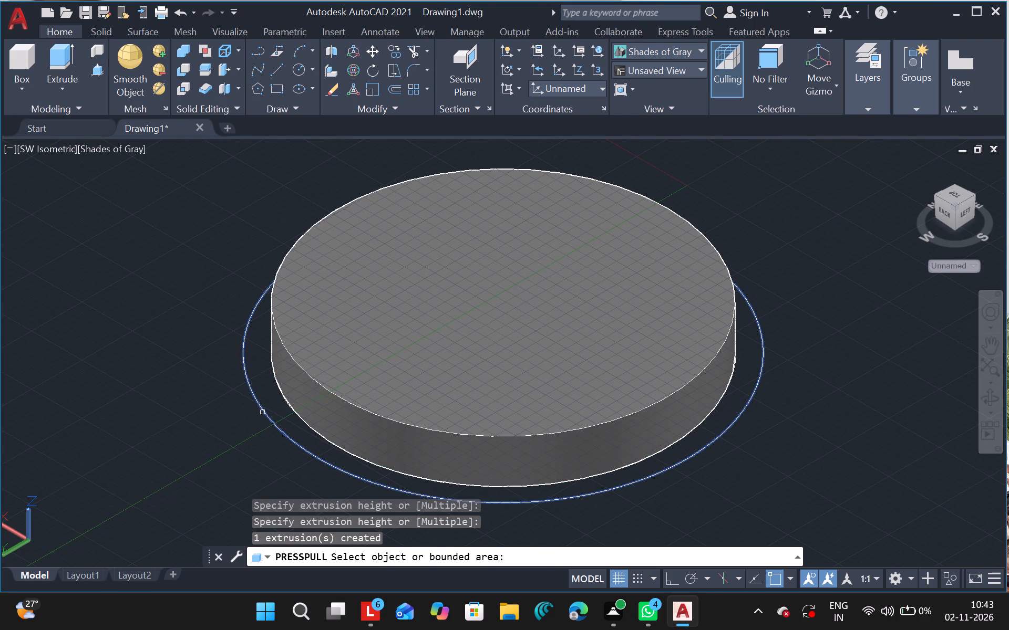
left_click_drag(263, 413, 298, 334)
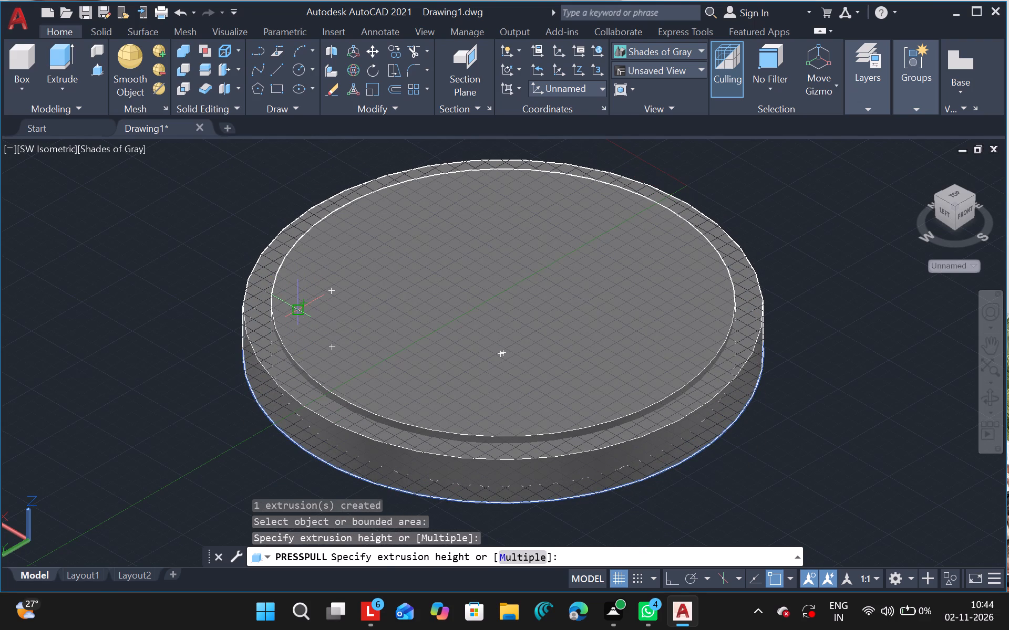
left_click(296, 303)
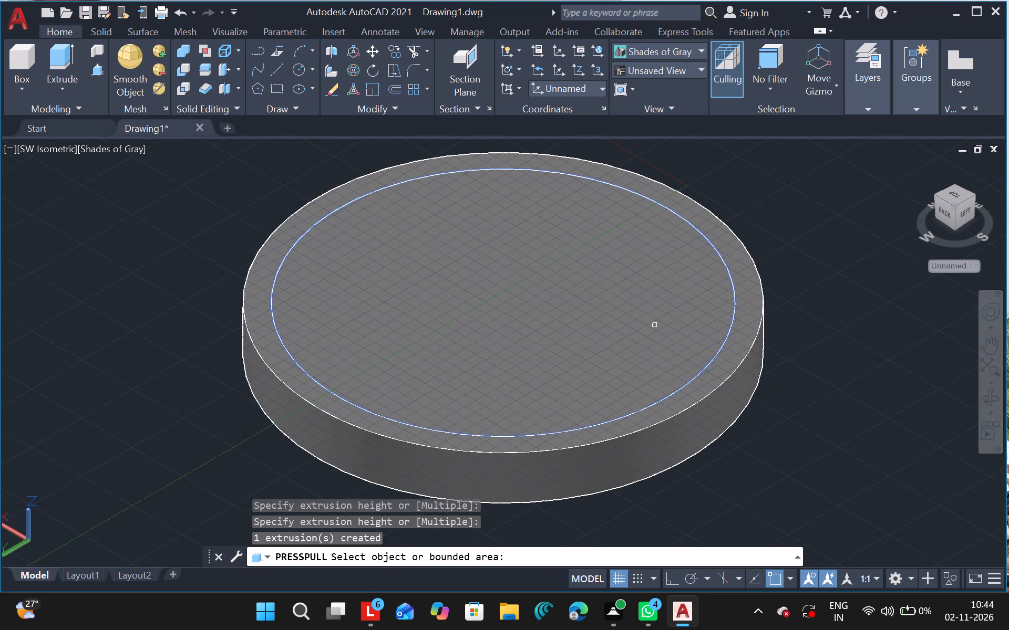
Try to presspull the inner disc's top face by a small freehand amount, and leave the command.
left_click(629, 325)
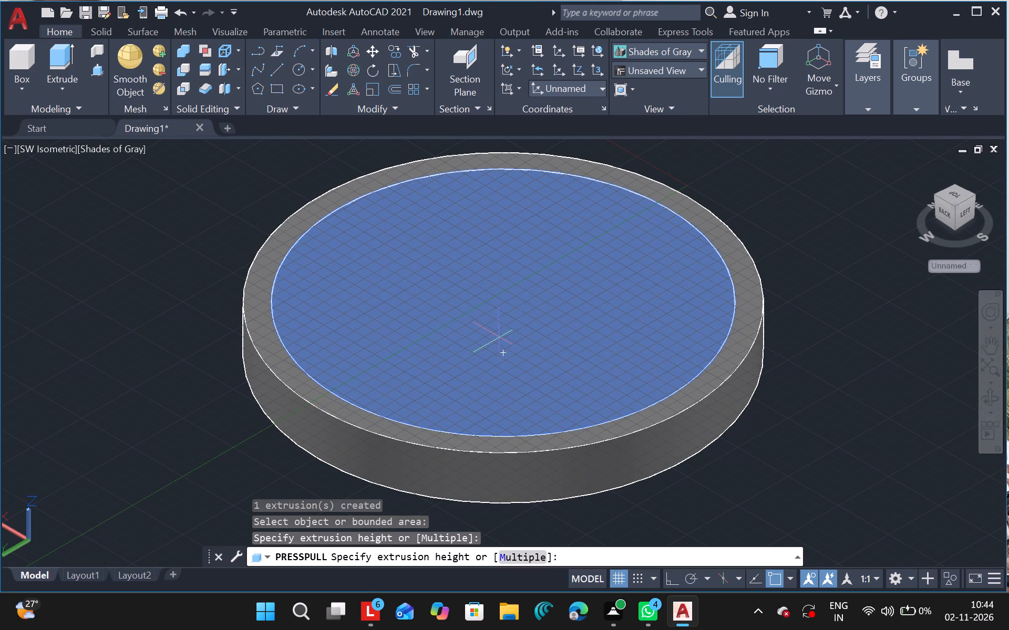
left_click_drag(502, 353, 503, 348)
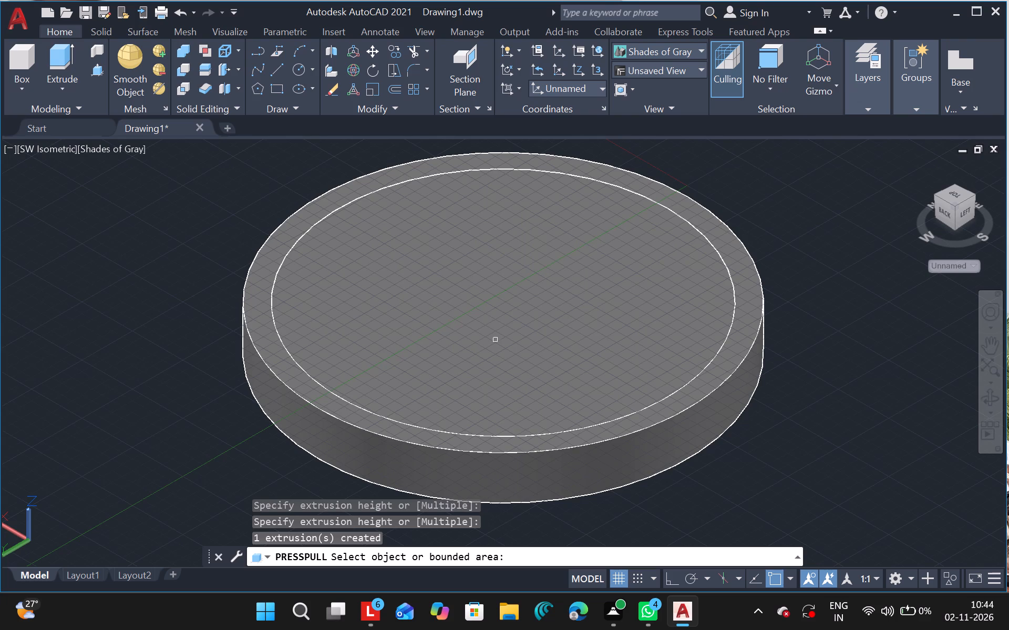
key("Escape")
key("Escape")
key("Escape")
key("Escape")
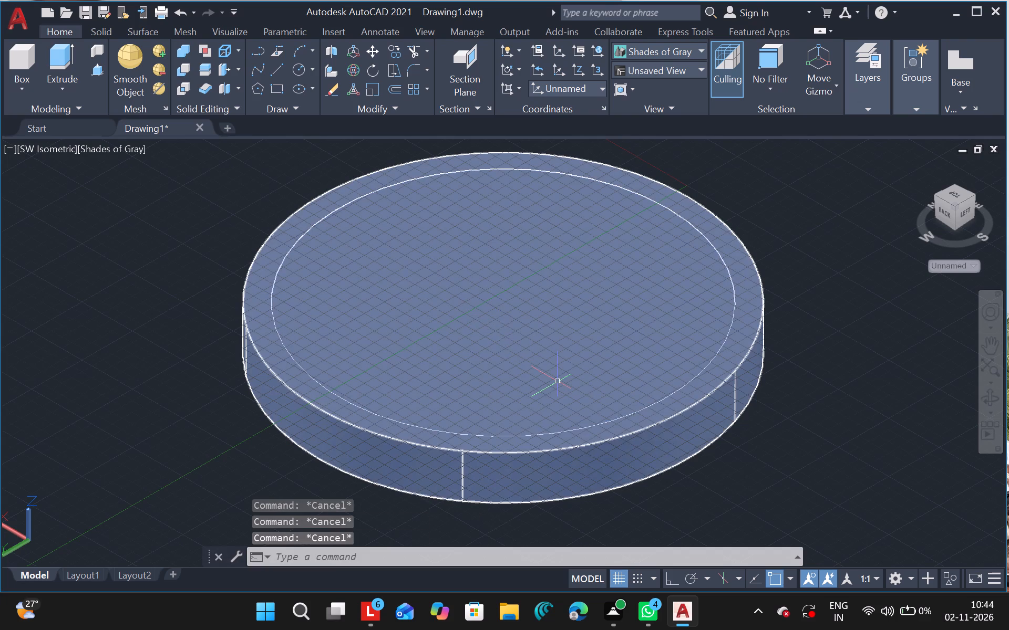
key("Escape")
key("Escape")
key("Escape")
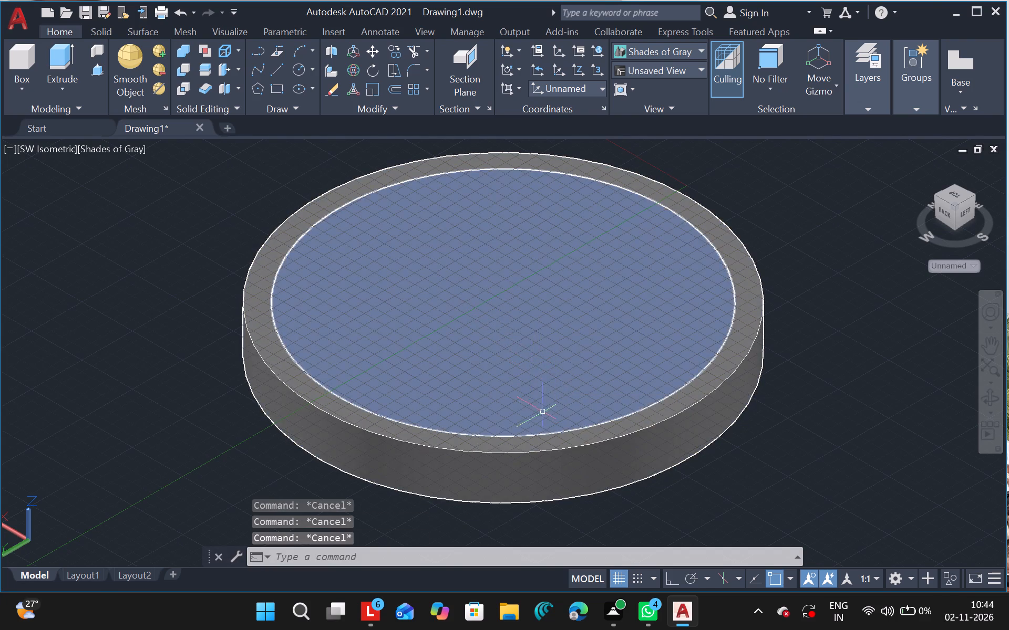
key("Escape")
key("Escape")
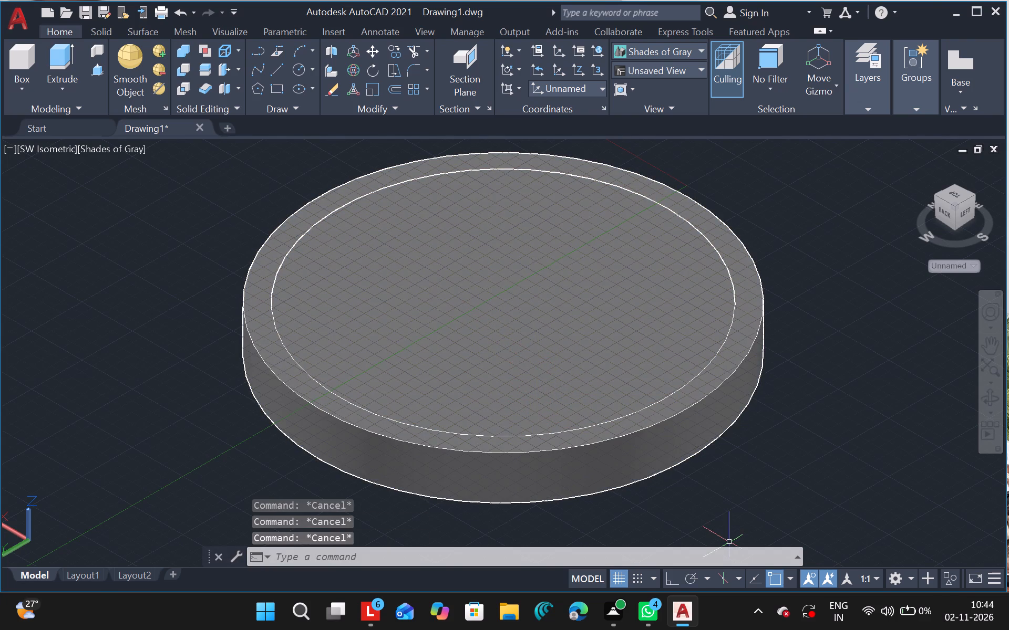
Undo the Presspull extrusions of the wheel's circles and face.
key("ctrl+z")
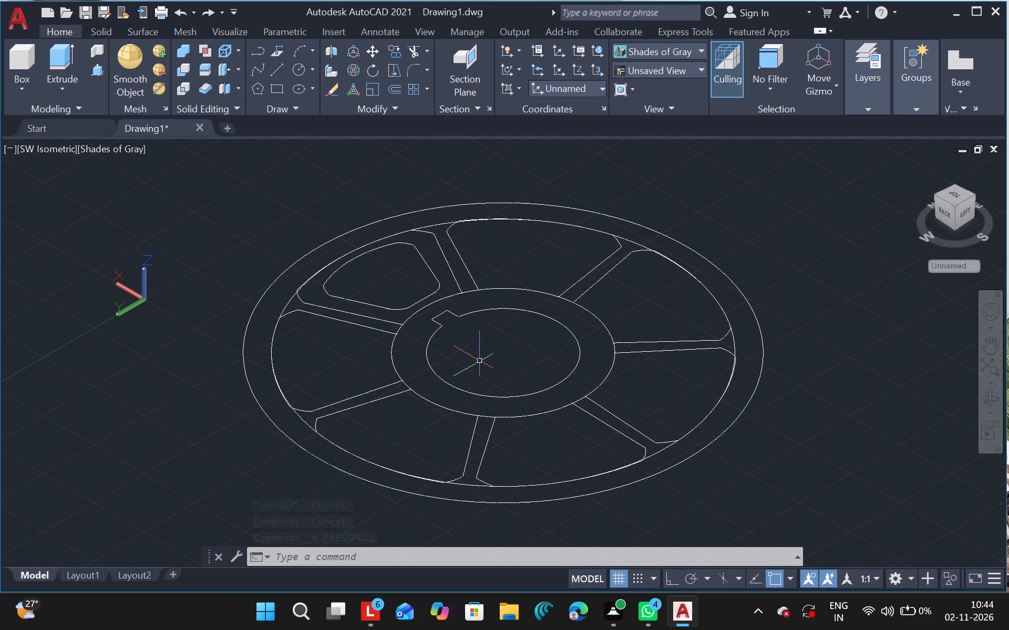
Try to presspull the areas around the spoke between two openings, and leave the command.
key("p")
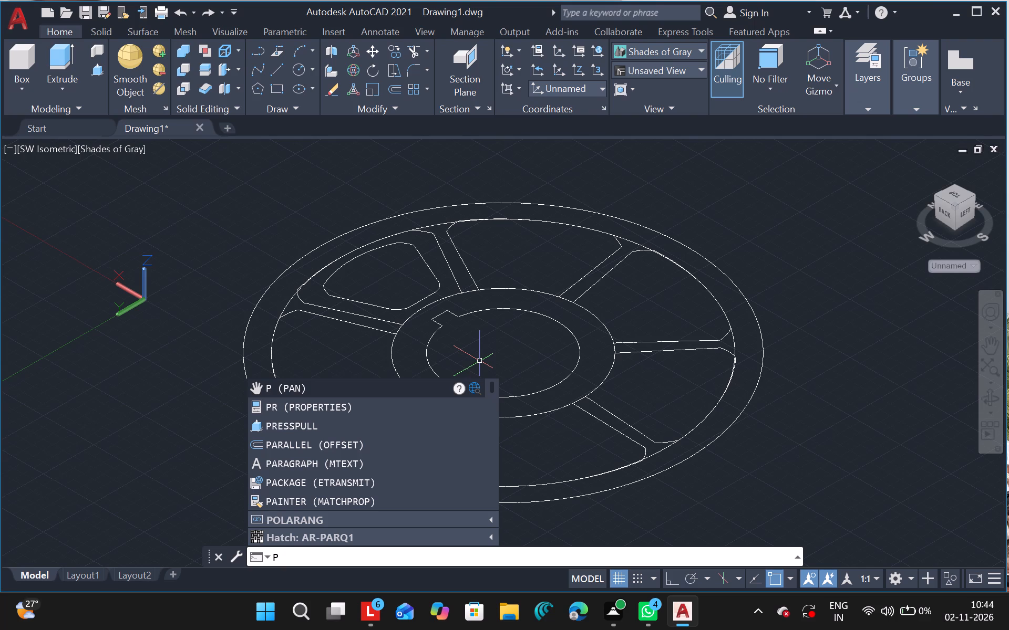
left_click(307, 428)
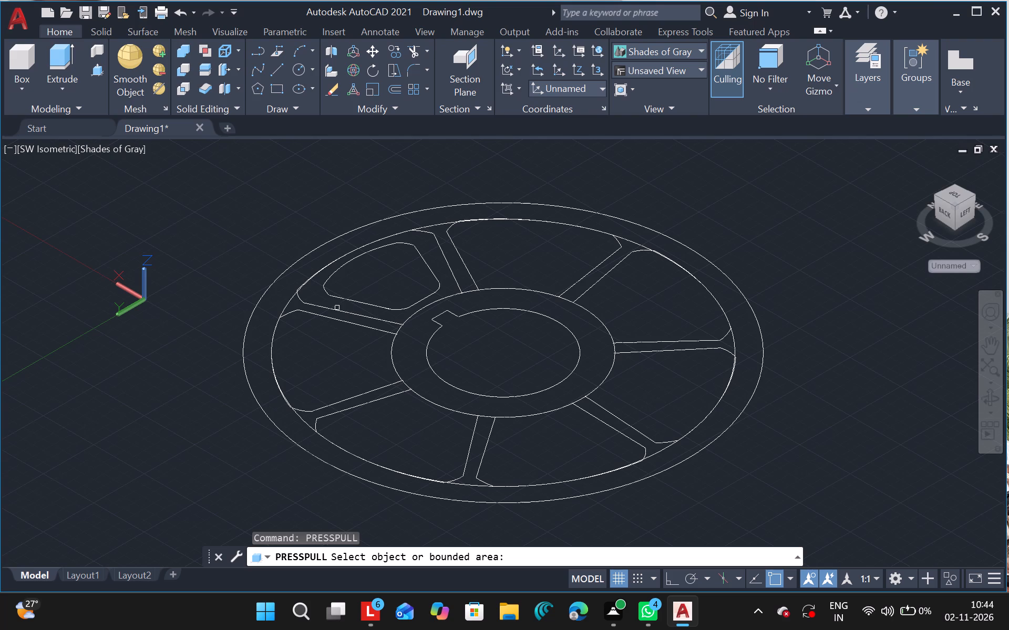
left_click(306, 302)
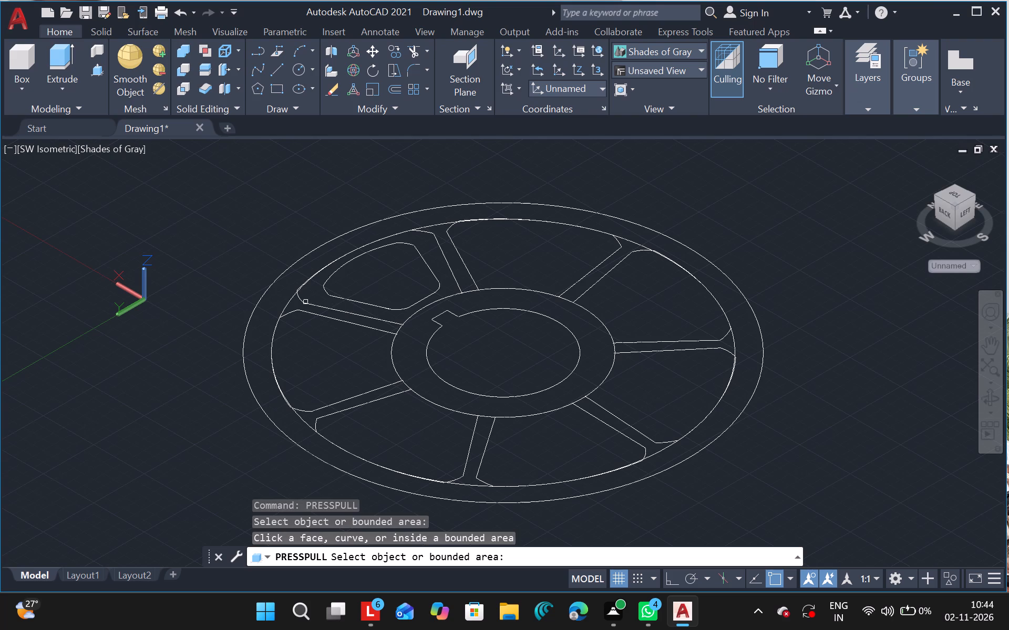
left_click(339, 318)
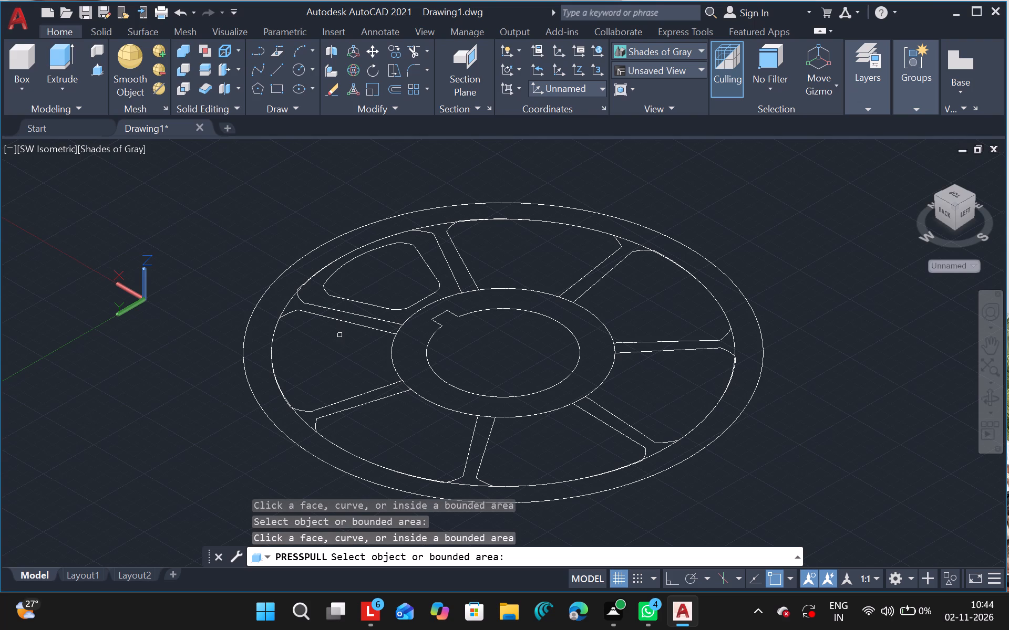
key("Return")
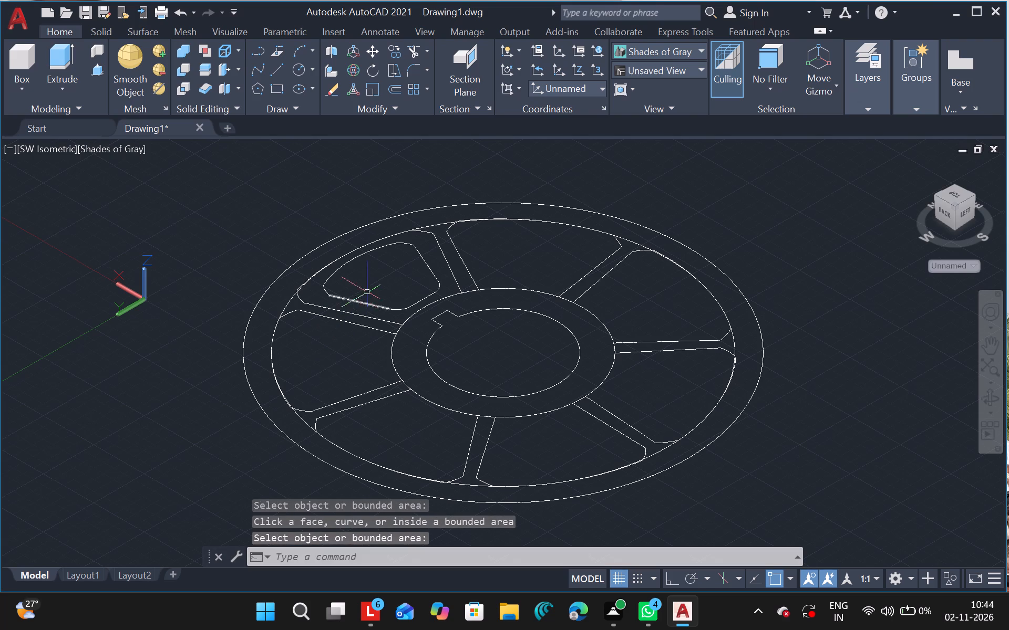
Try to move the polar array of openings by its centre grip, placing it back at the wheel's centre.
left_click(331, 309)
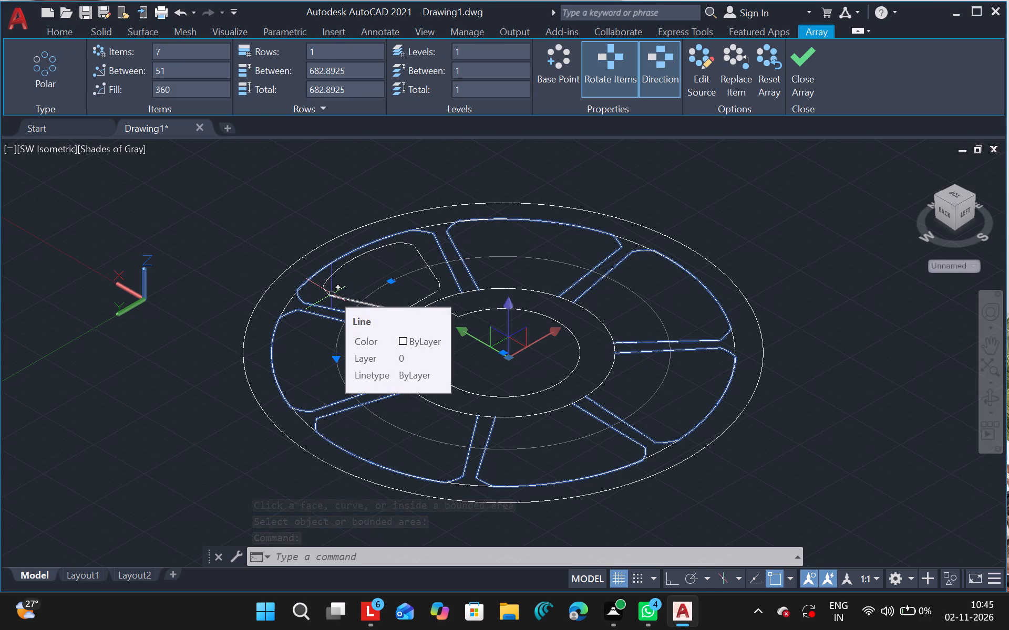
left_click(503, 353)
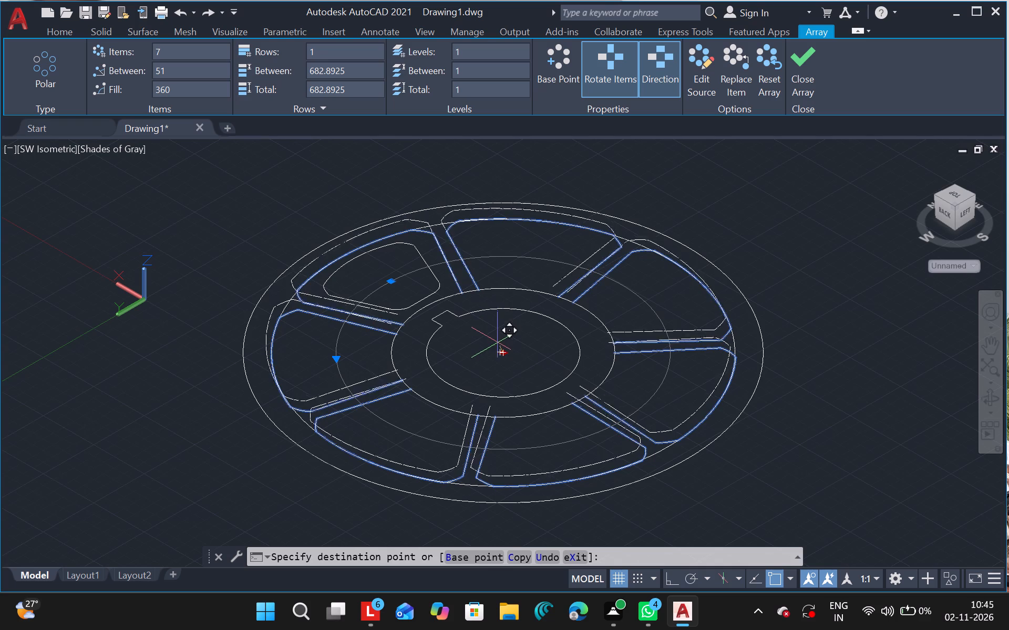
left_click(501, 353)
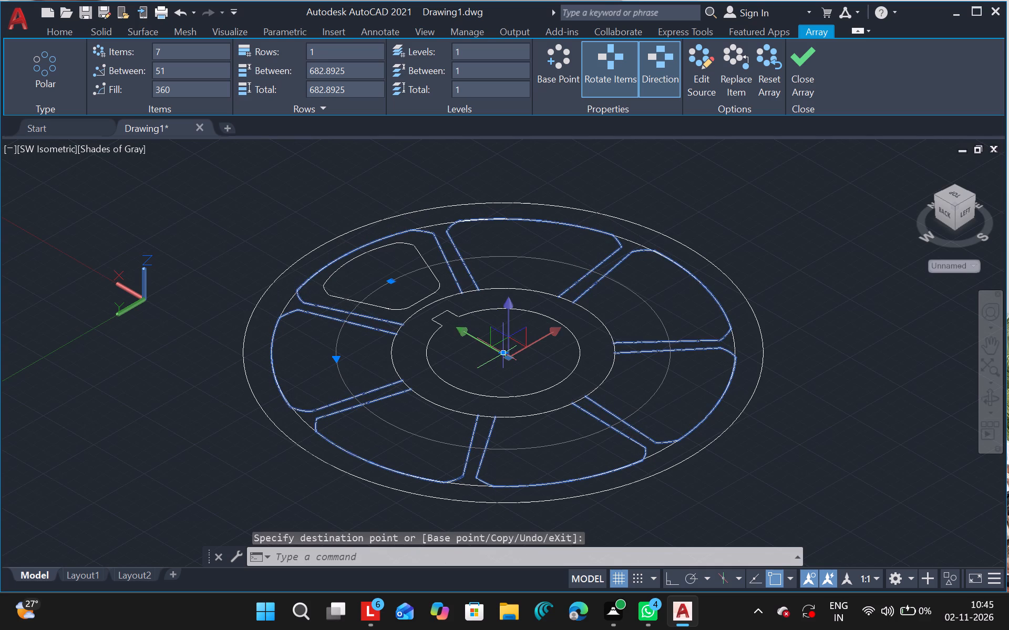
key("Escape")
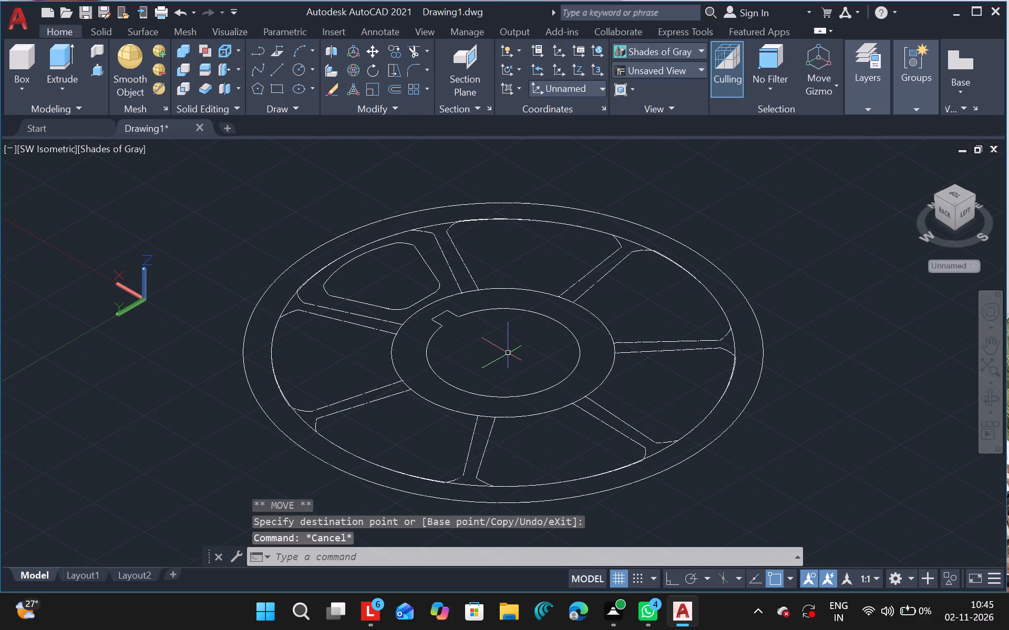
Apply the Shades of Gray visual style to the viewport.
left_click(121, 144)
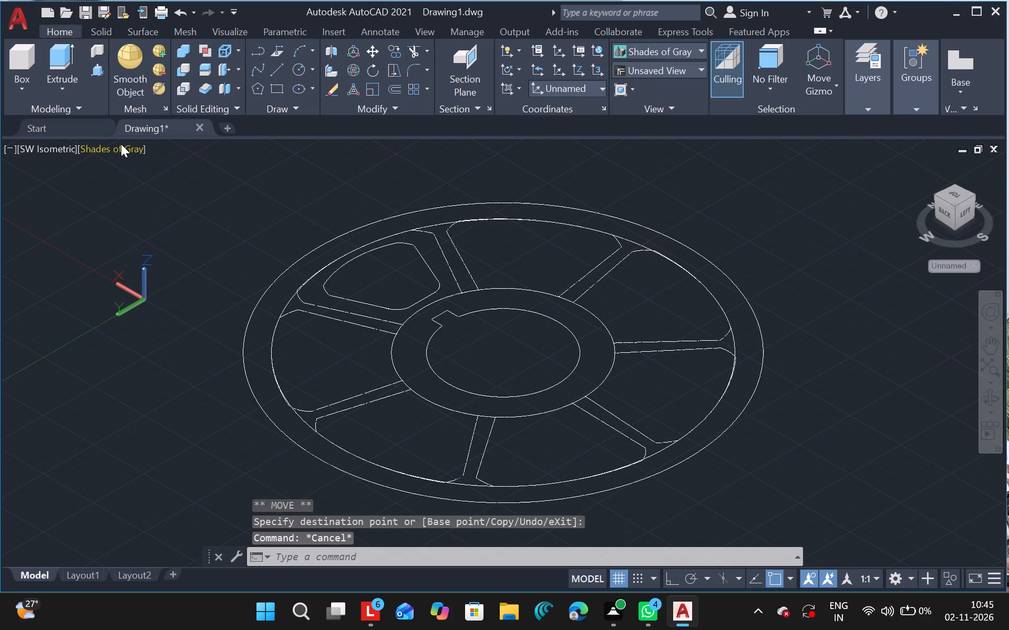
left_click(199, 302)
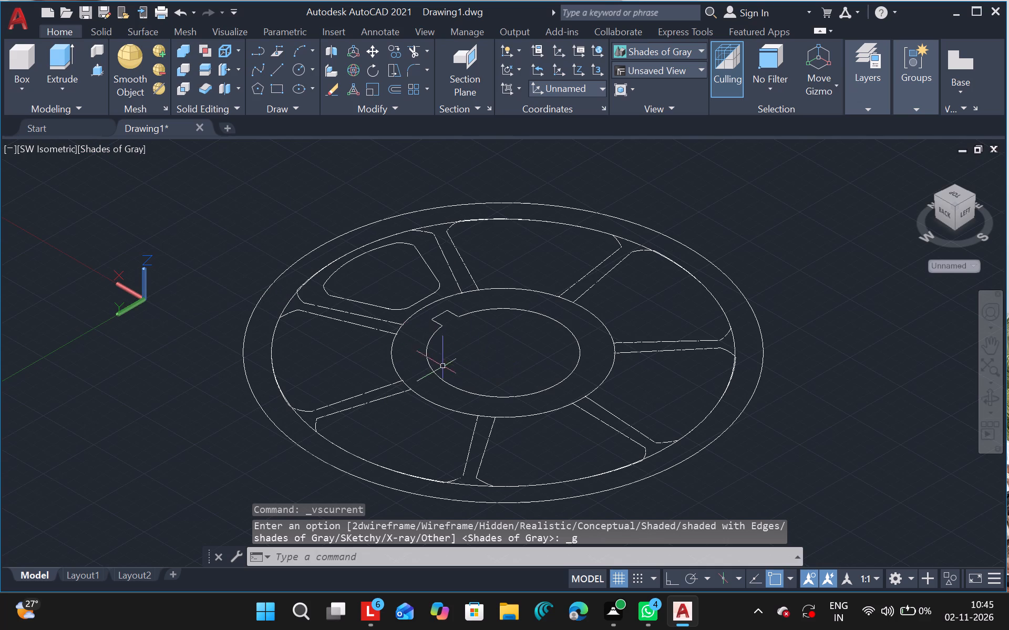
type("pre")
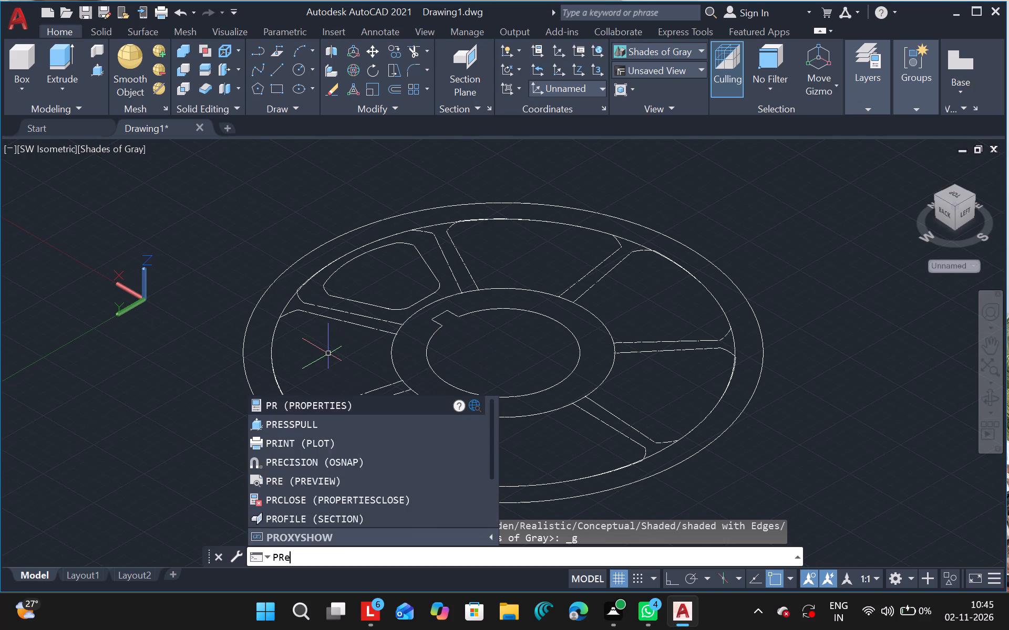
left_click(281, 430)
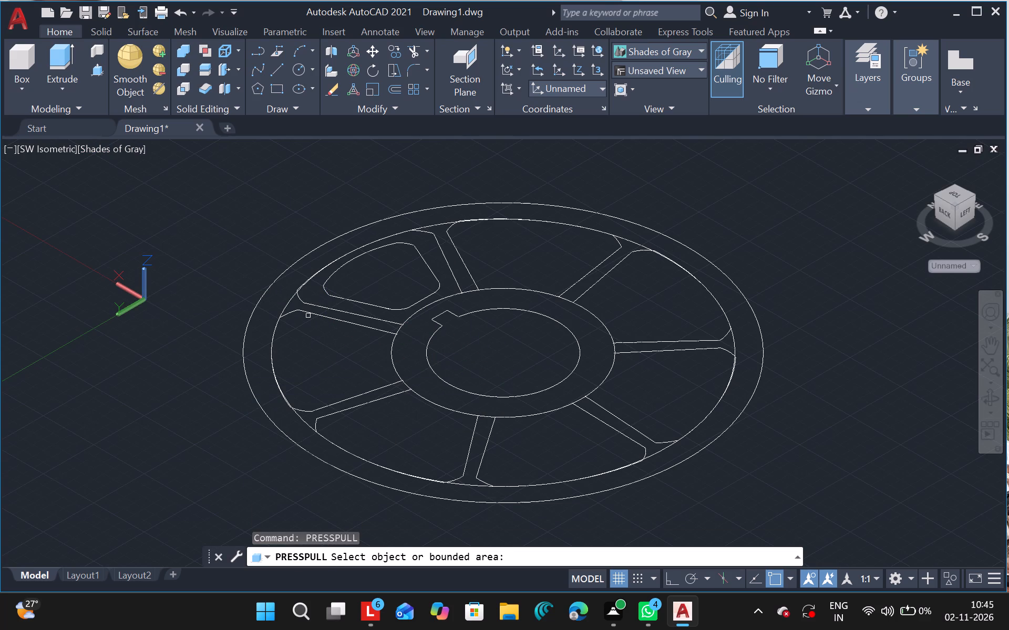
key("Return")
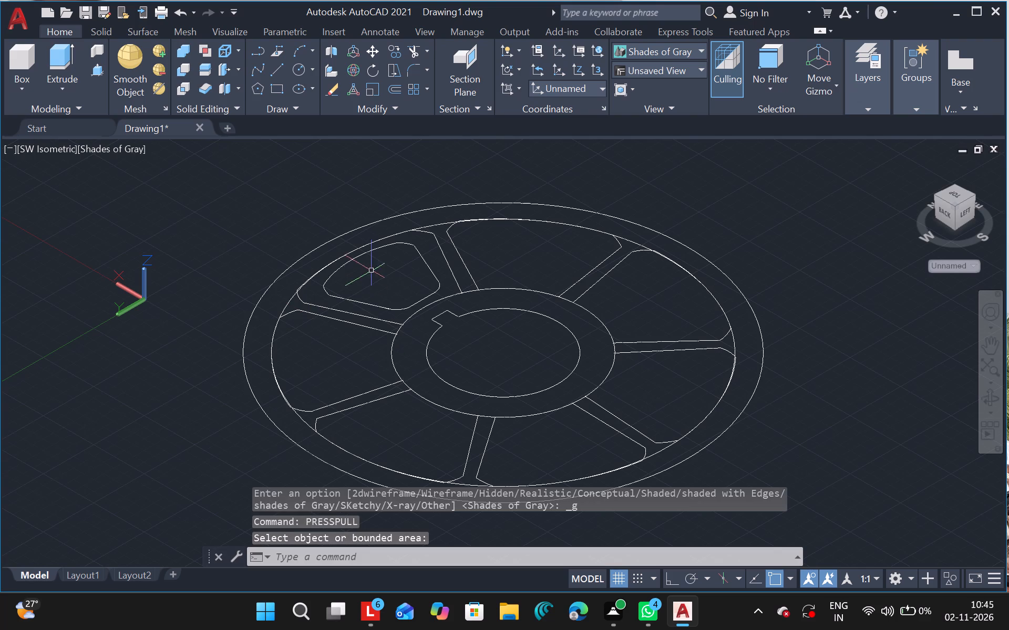
Move the polar array of seven openings by its centre grip to a point slightly off the wheel's centre.
left_click(330, 308)
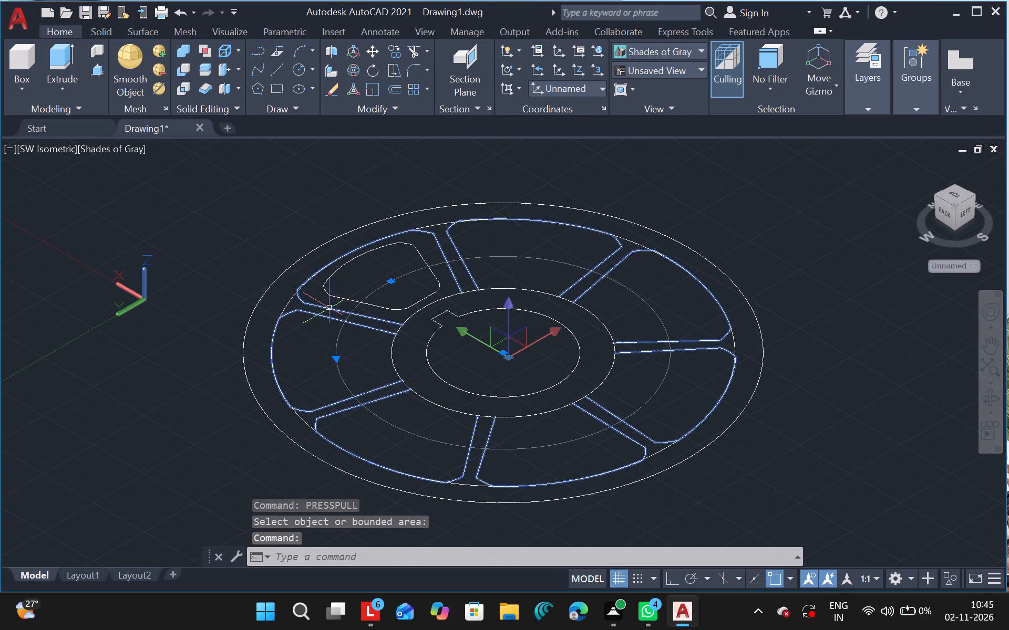
left_click(509, 357)
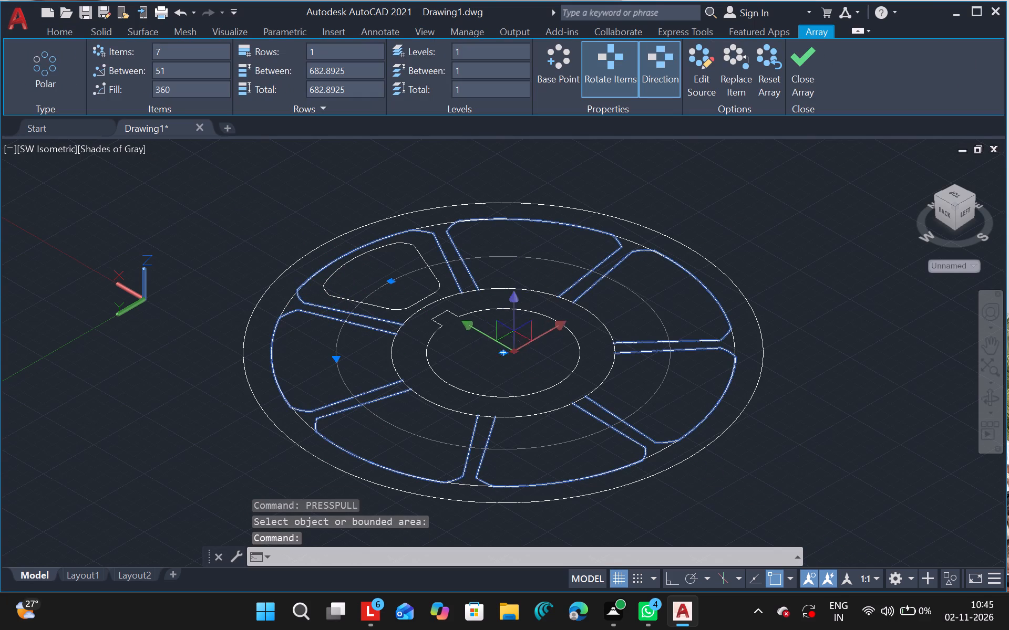
left_click(505, 357)
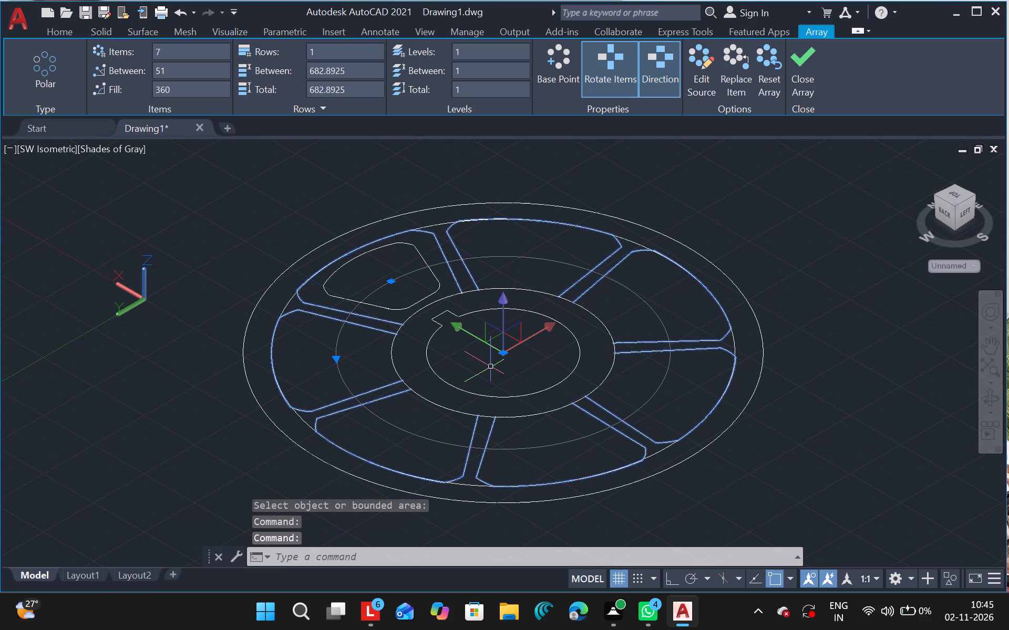
left_click_drag(503, 356, 518, 273)
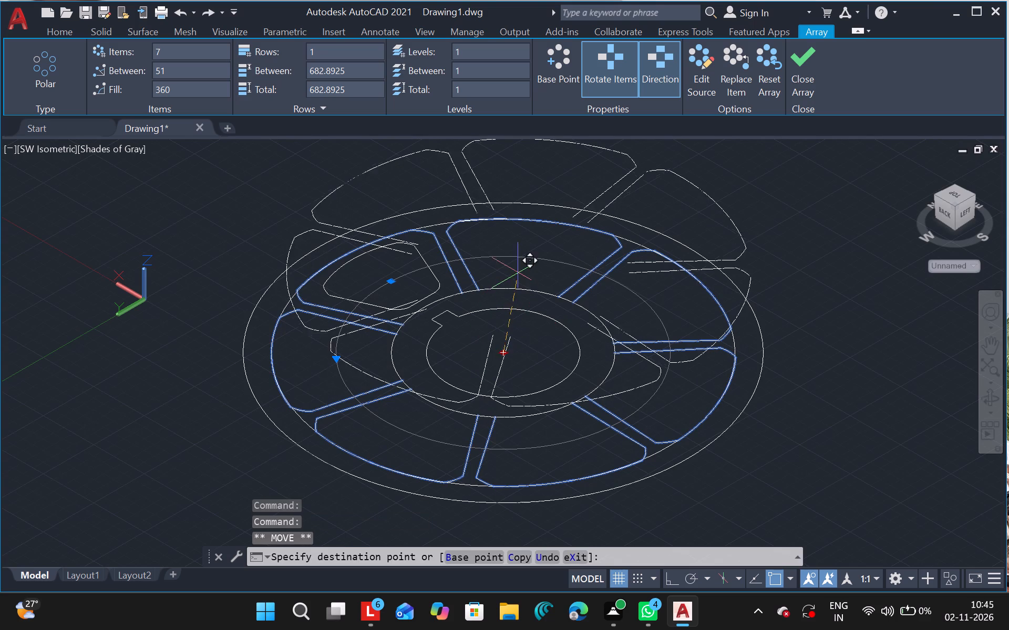
left_click_drag(518, 273, 498, 348)
left_click(498, 348)
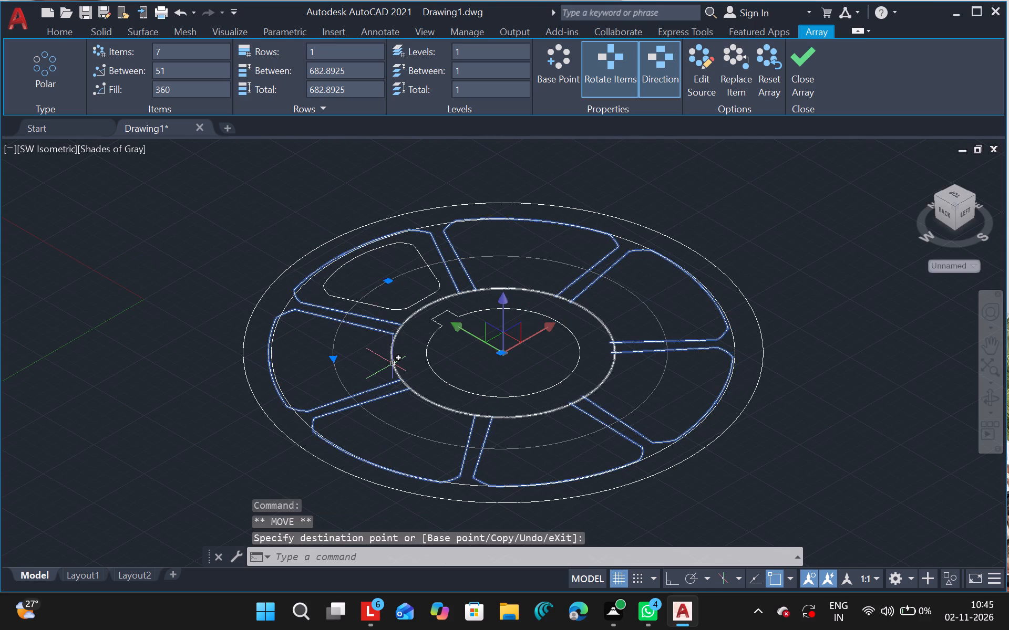
key("Escape")
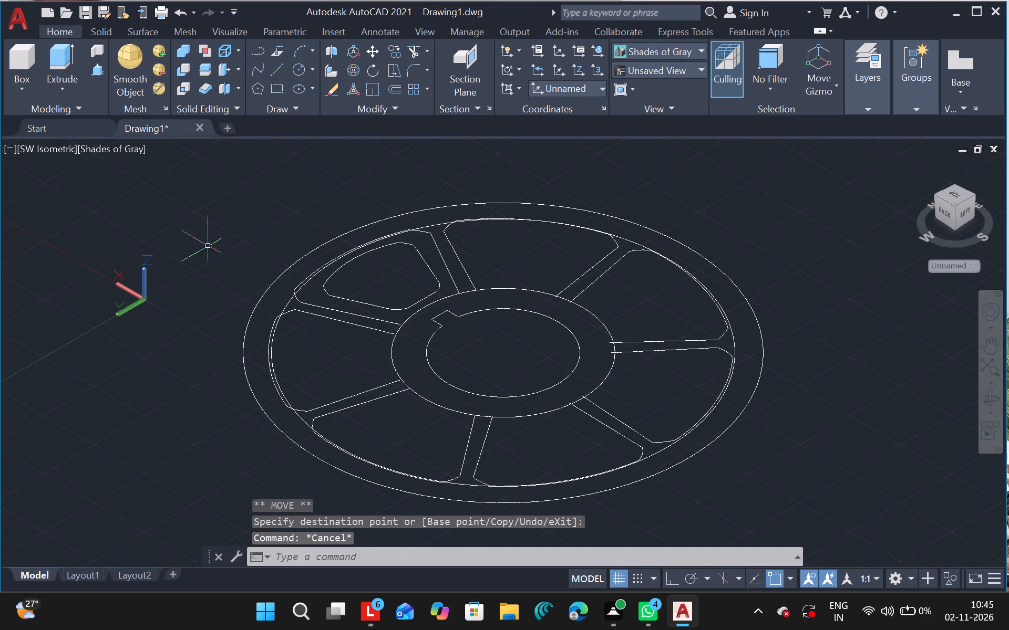
Set the viewport to the SW Isometric view with the Shades of Gray visual style.
left_click(64, 141)
left_click(123, 302)
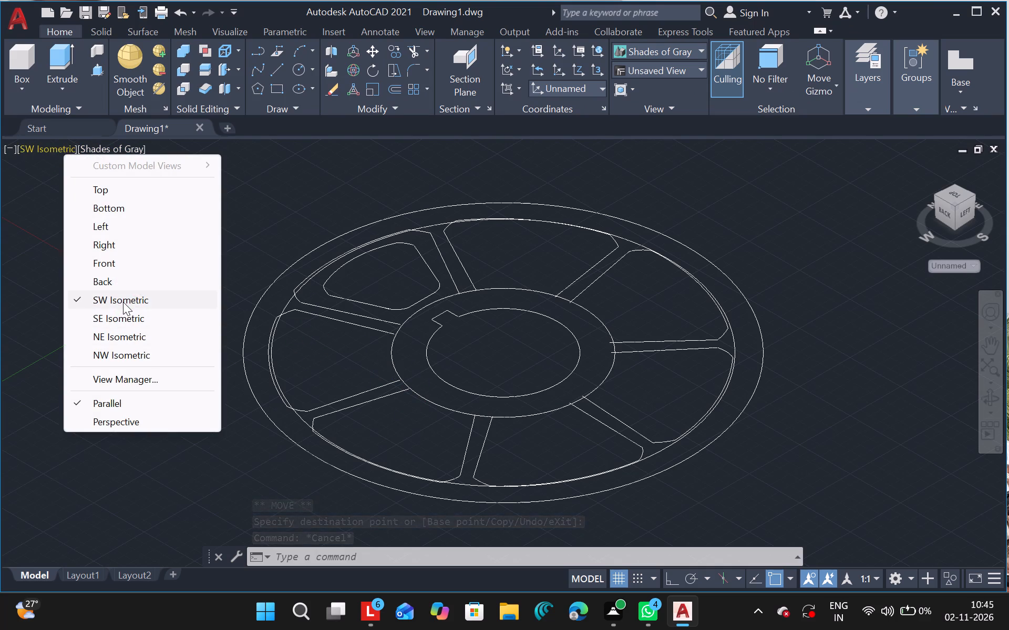
left_click(108, 148)
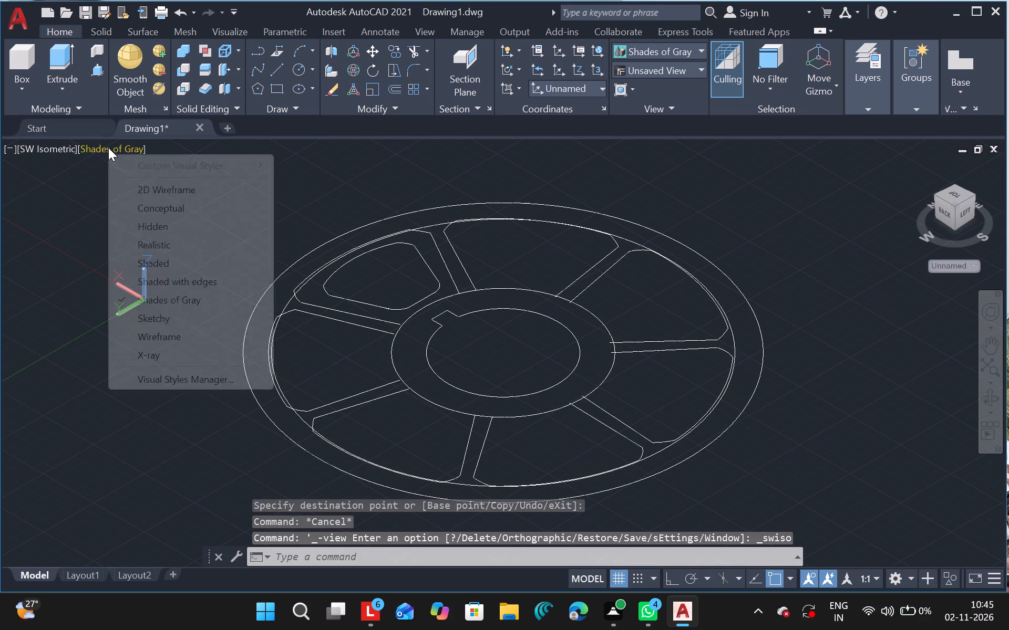
left_click(183, 296)
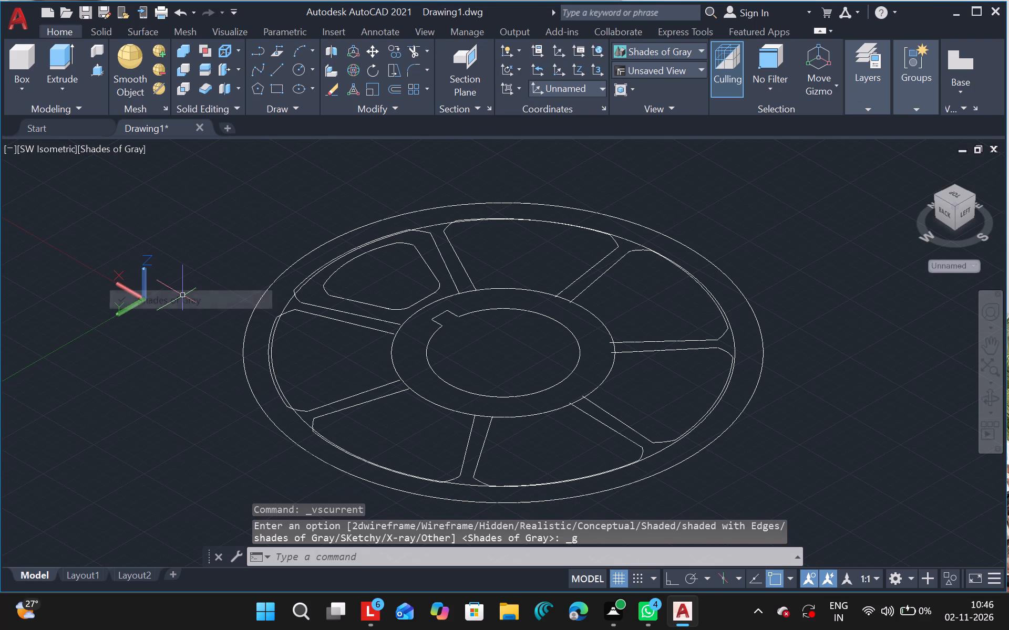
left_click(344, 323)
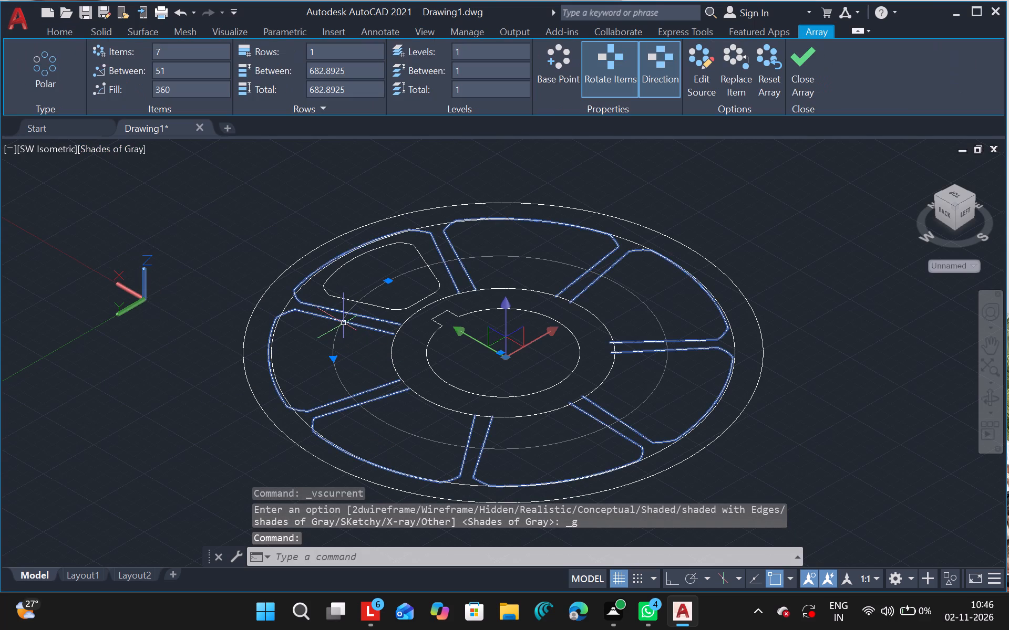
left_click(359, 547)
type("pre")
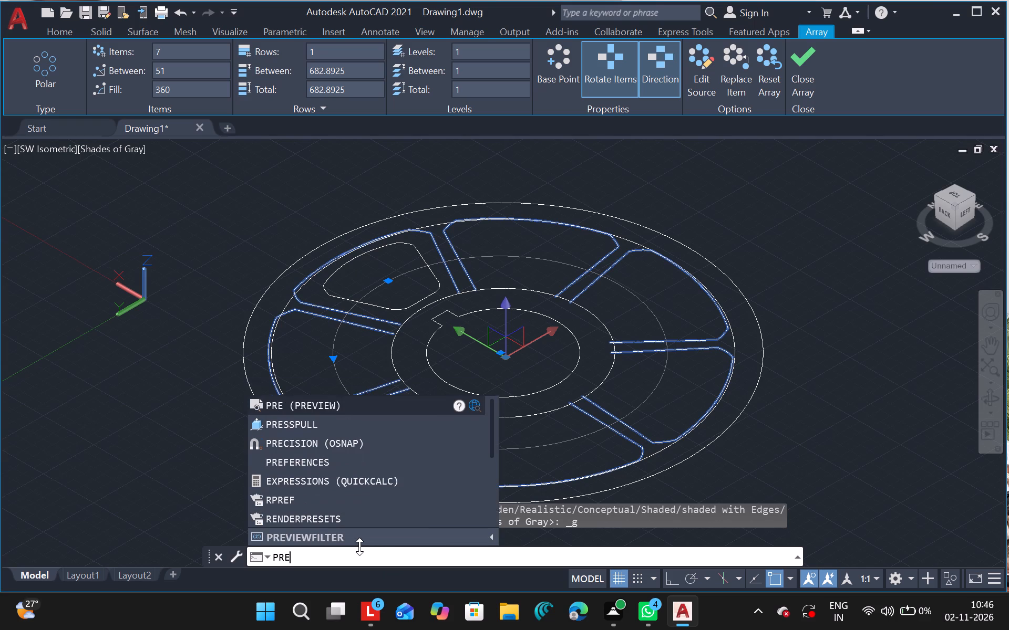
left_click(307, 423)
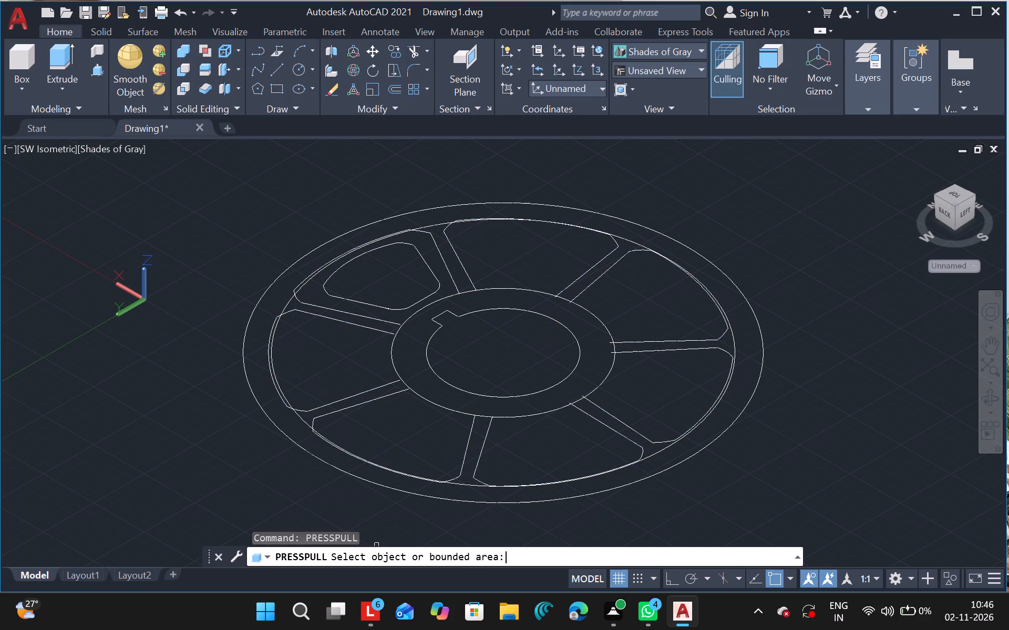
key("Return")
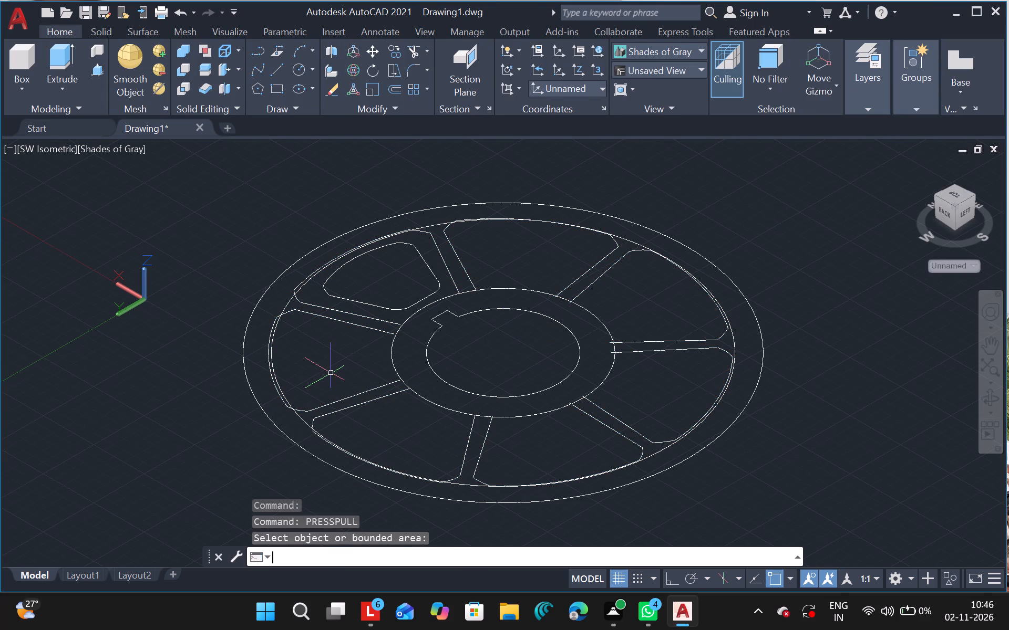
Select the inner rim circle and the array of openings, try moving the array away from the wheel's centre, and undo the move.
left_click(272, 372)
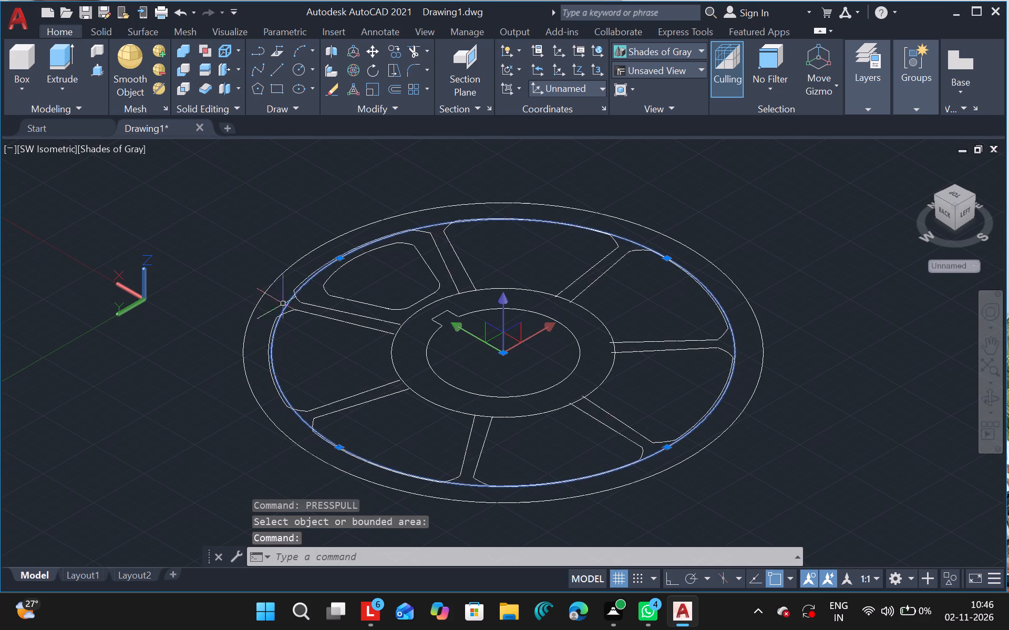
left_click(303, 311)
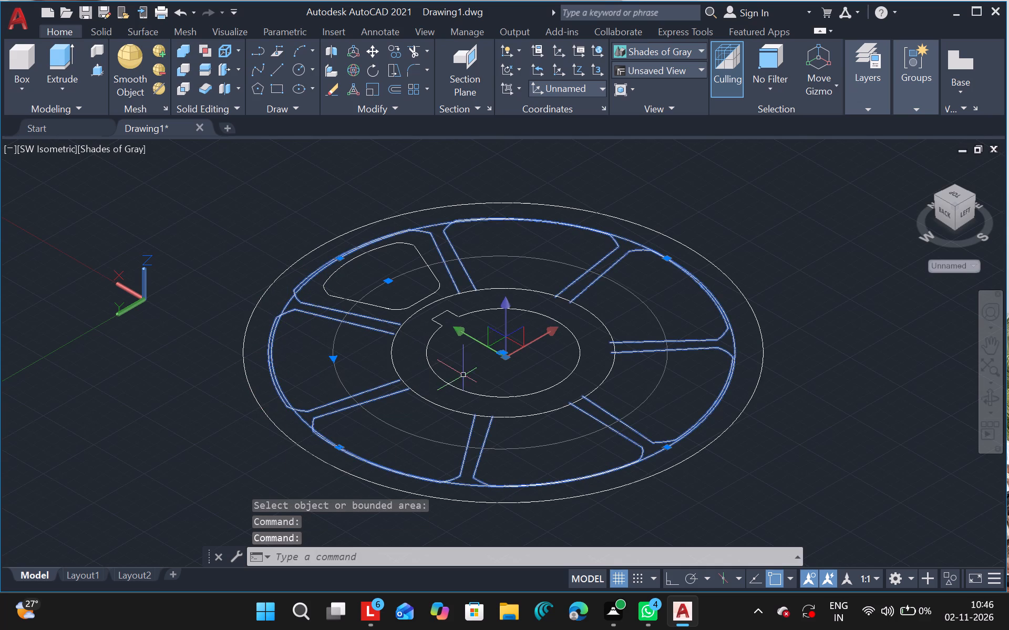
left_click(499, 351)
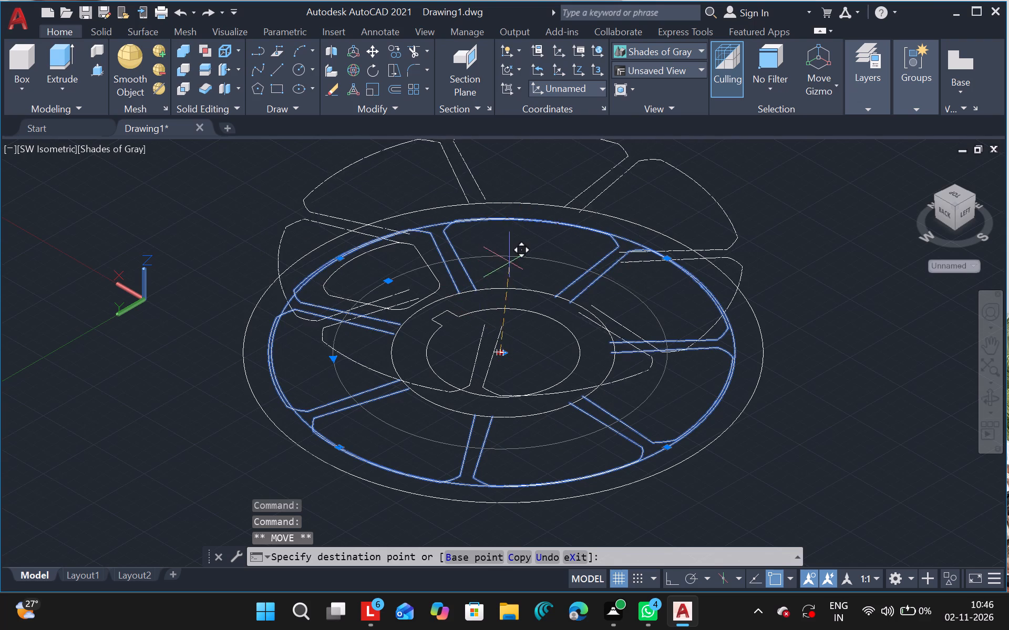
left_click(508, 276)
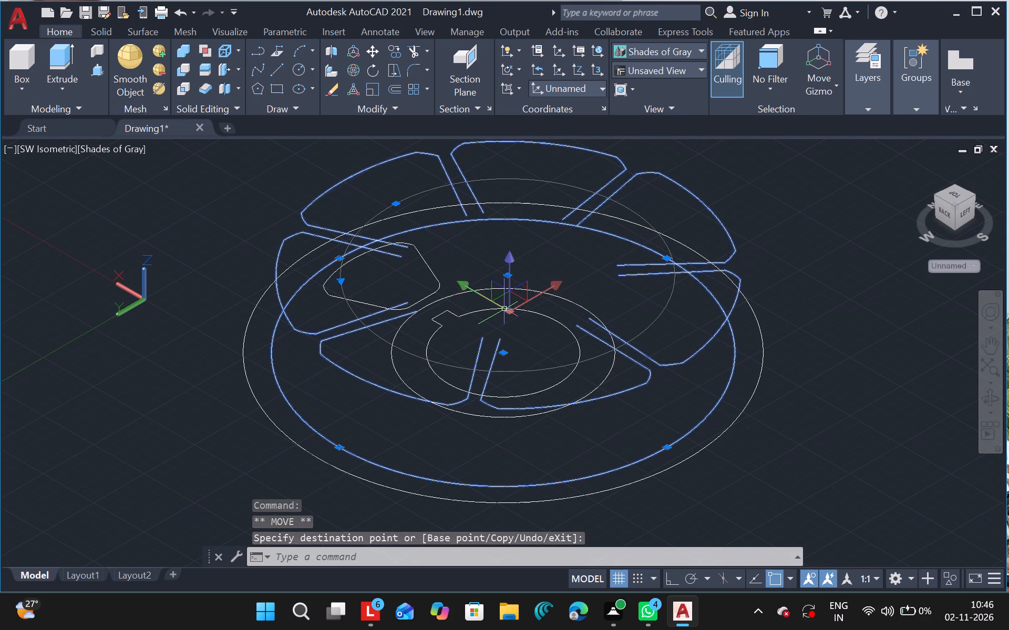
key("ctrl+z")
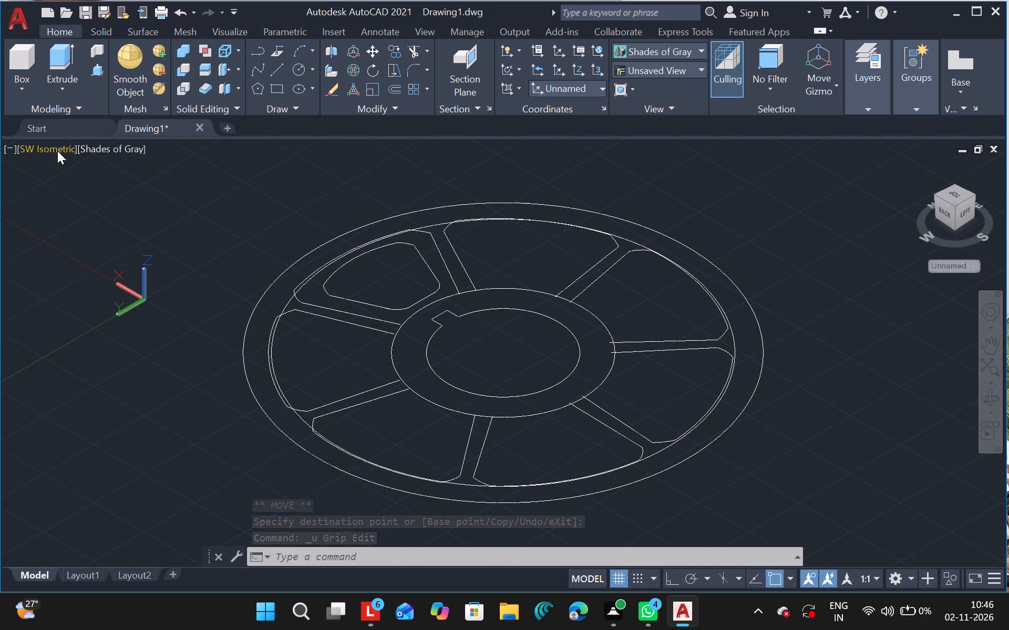
Reapply the Shades of Gray visual style to the wheel's isometric view.
left_click(97, 146)
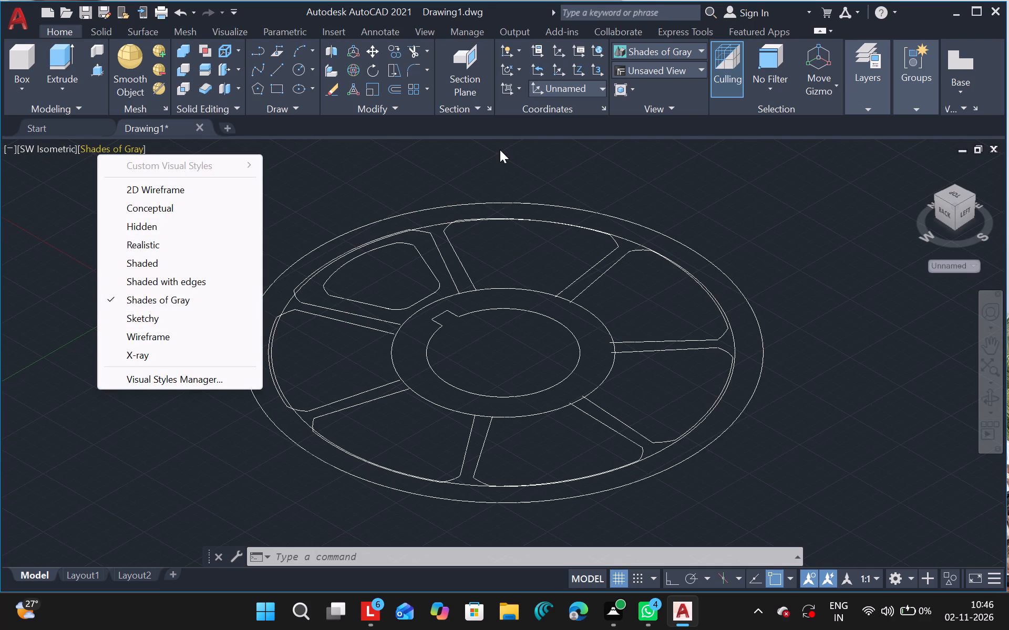
left_click(469, 154)
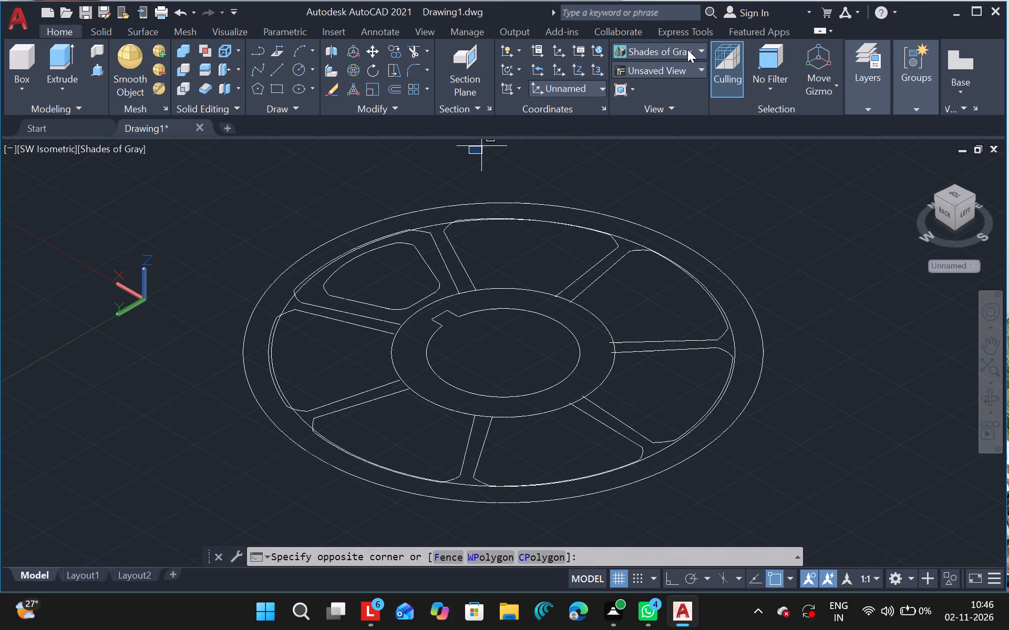
left_click(687, 49)
left_click(759, 149)
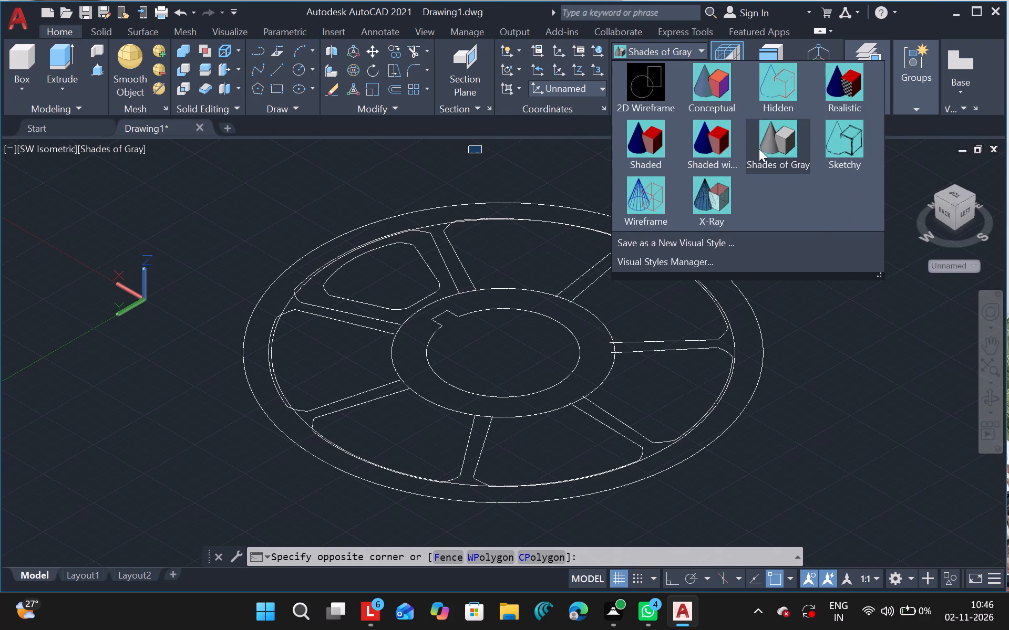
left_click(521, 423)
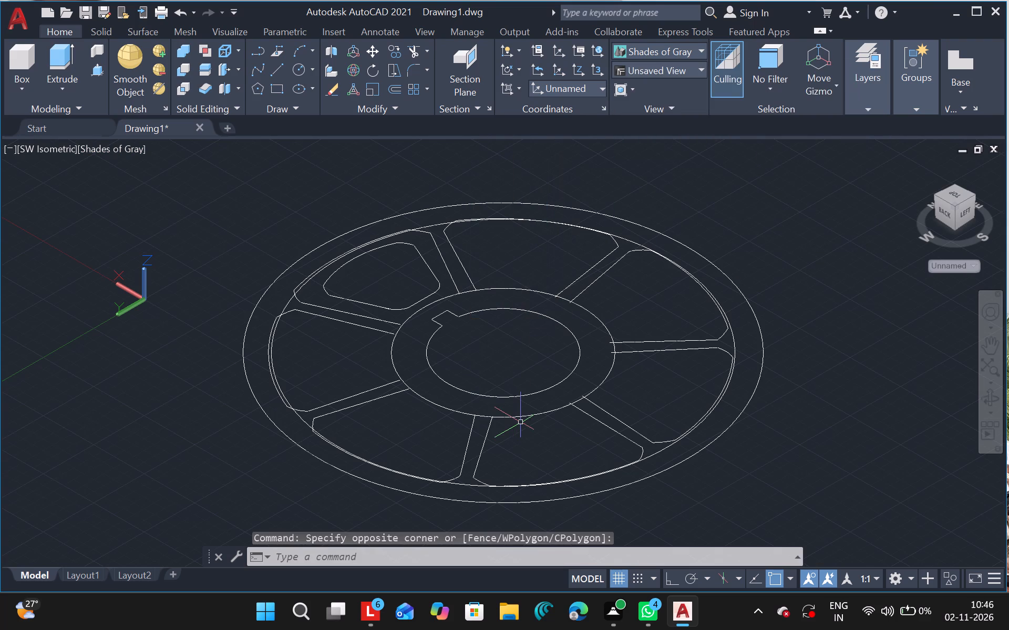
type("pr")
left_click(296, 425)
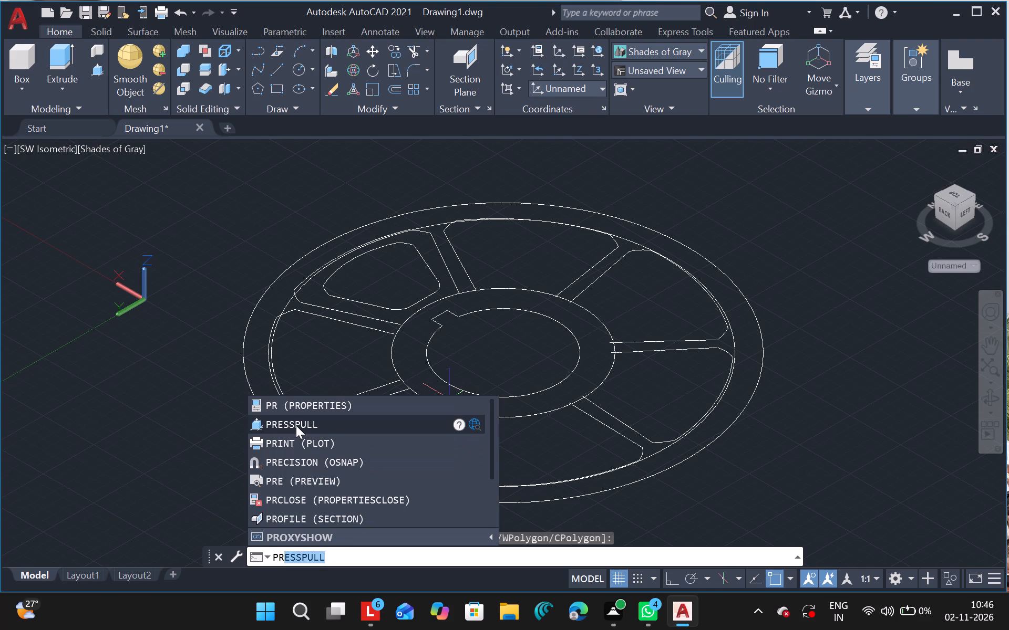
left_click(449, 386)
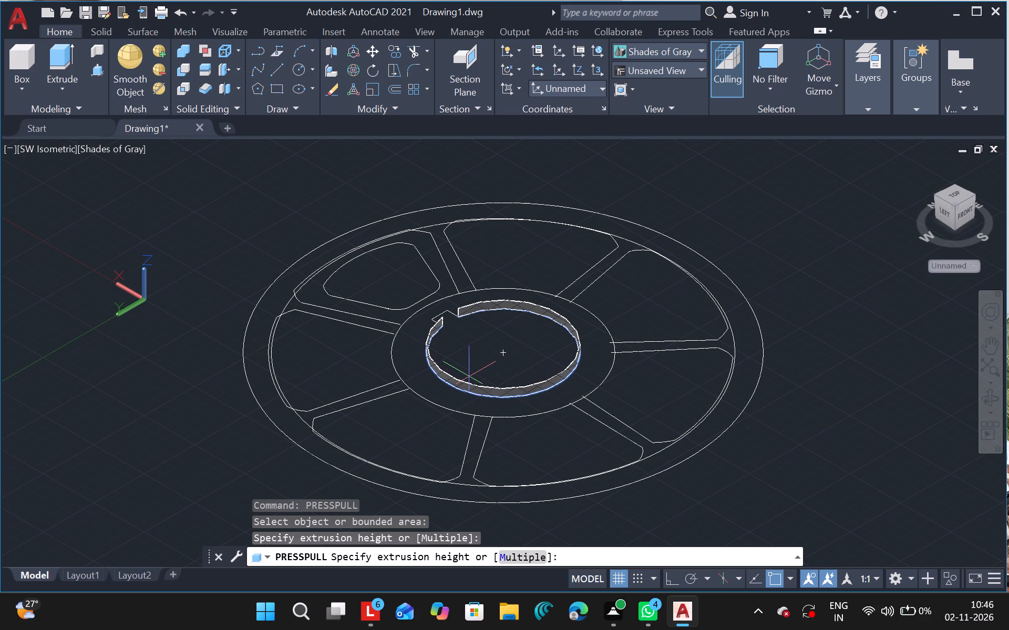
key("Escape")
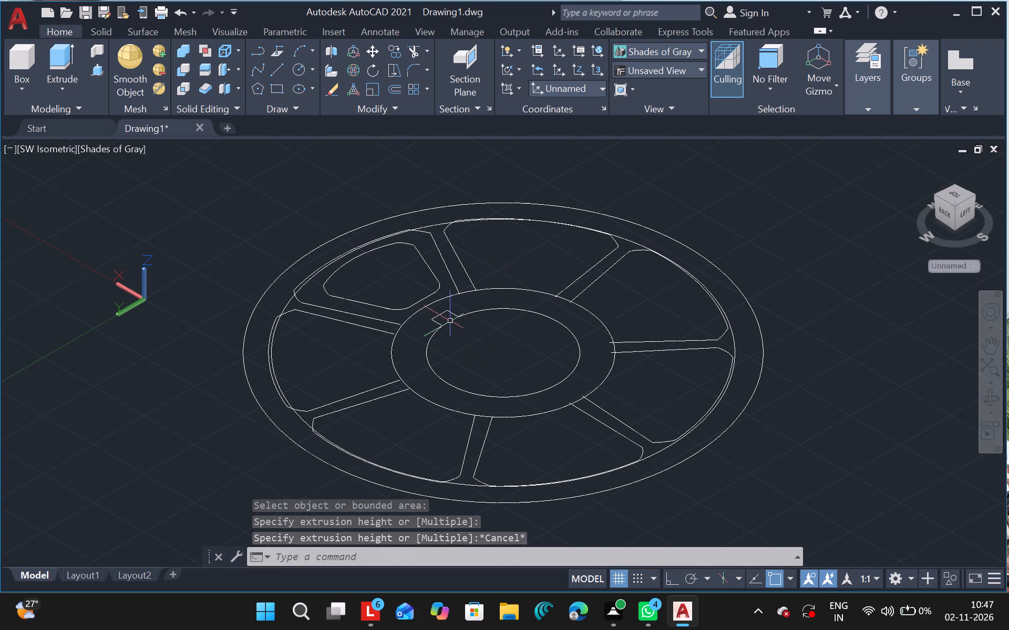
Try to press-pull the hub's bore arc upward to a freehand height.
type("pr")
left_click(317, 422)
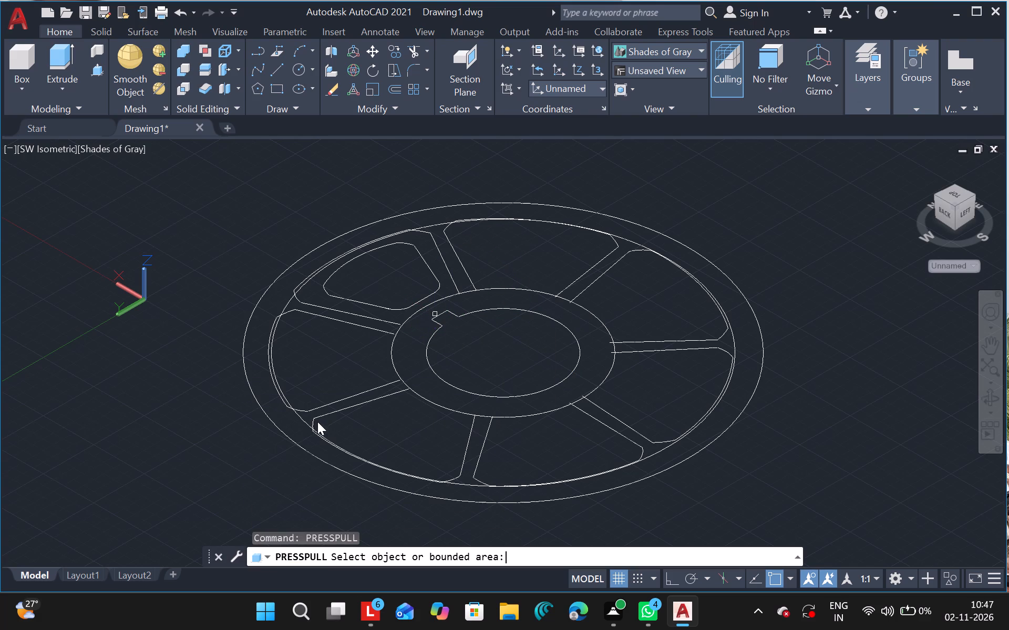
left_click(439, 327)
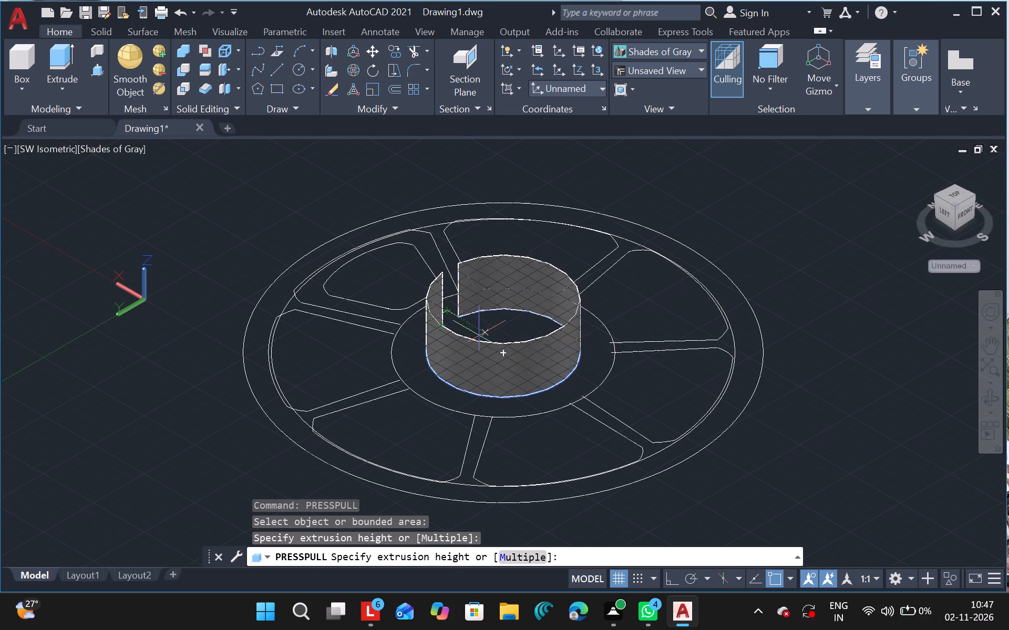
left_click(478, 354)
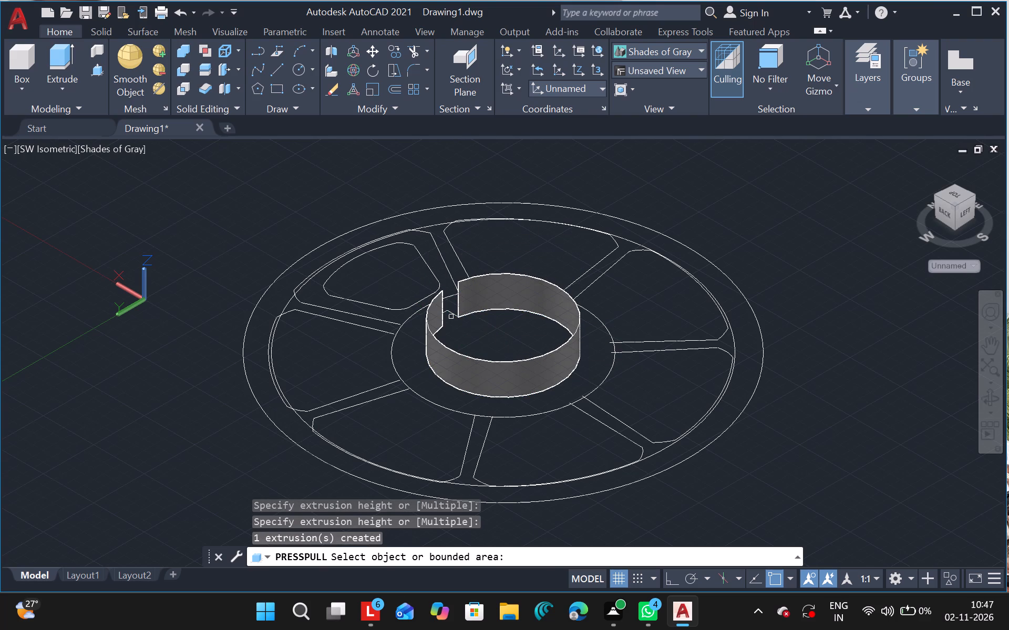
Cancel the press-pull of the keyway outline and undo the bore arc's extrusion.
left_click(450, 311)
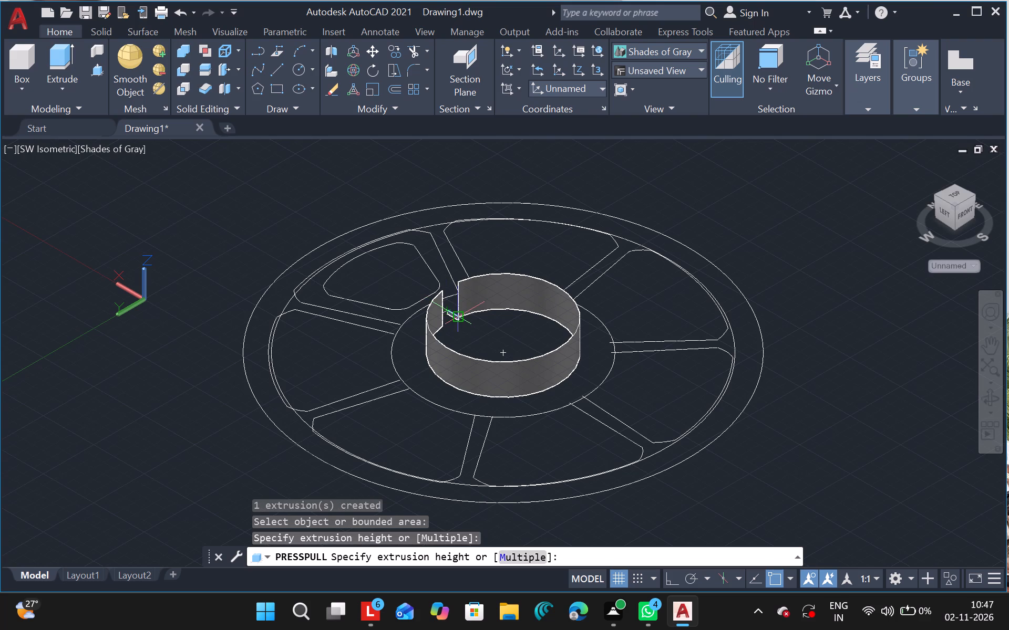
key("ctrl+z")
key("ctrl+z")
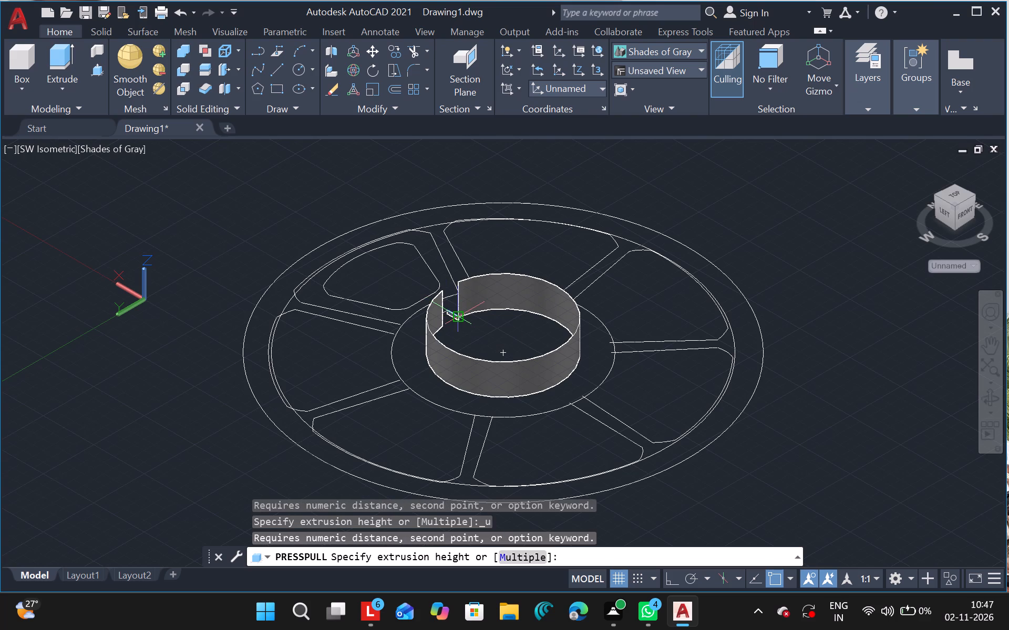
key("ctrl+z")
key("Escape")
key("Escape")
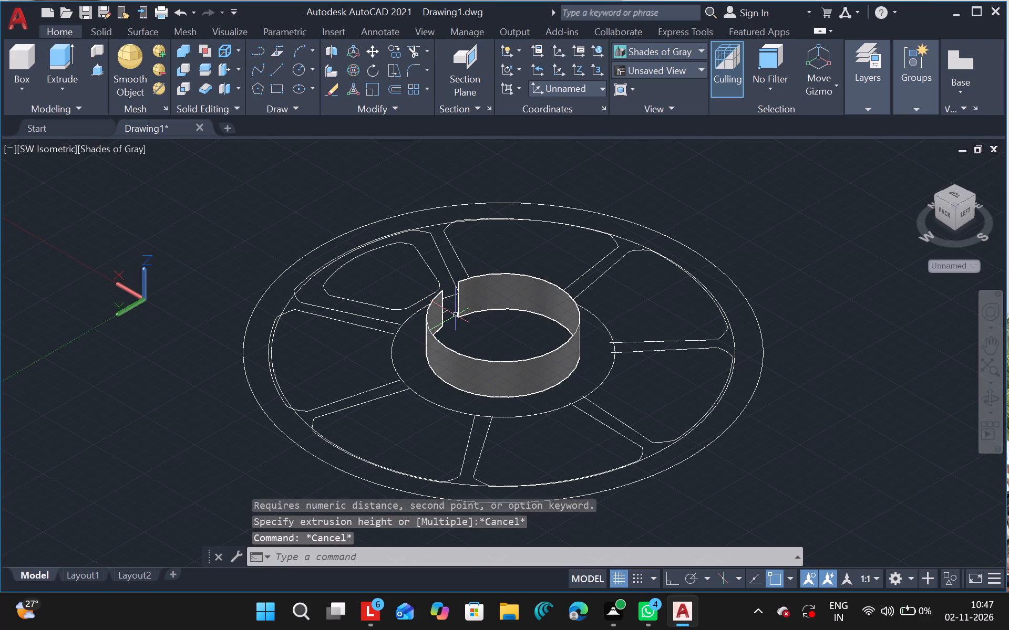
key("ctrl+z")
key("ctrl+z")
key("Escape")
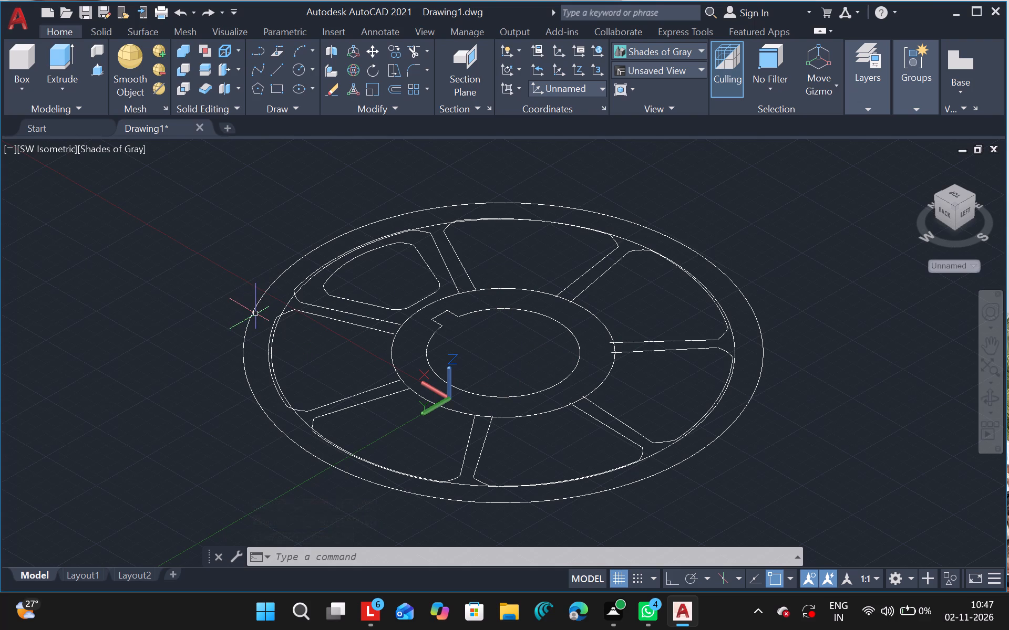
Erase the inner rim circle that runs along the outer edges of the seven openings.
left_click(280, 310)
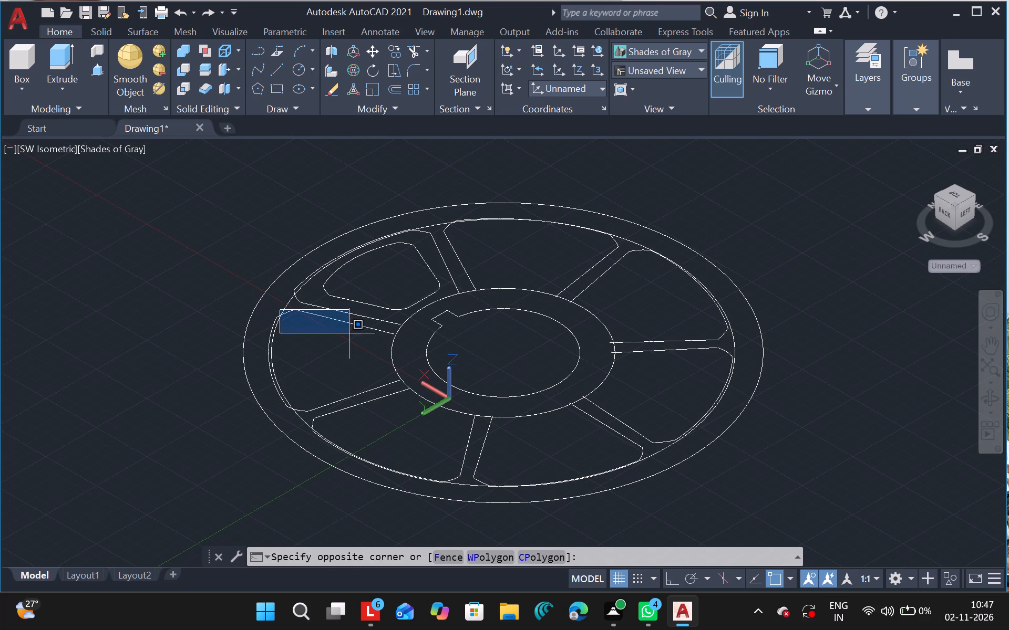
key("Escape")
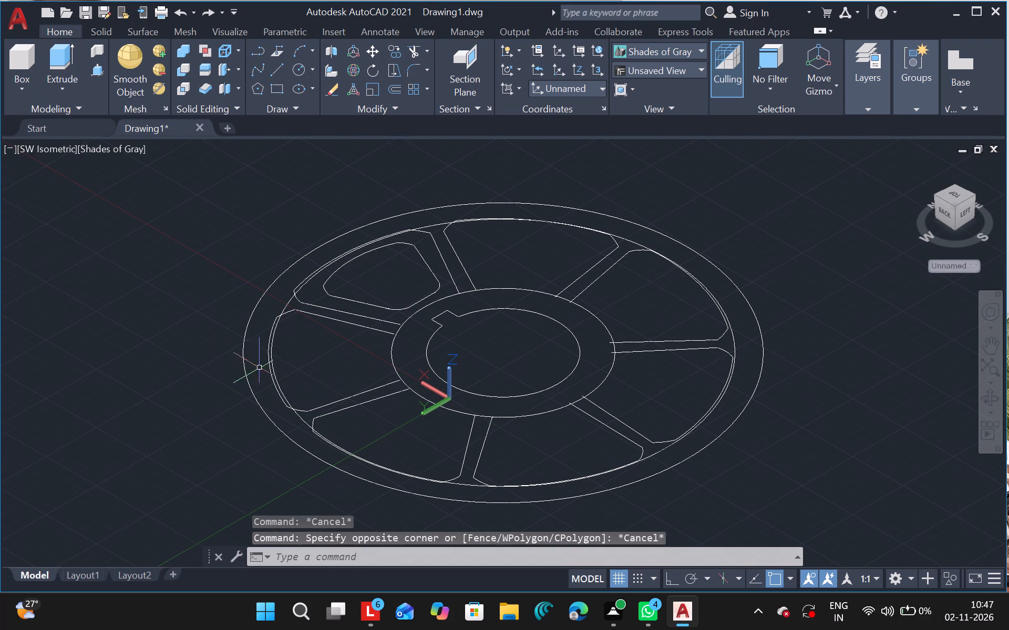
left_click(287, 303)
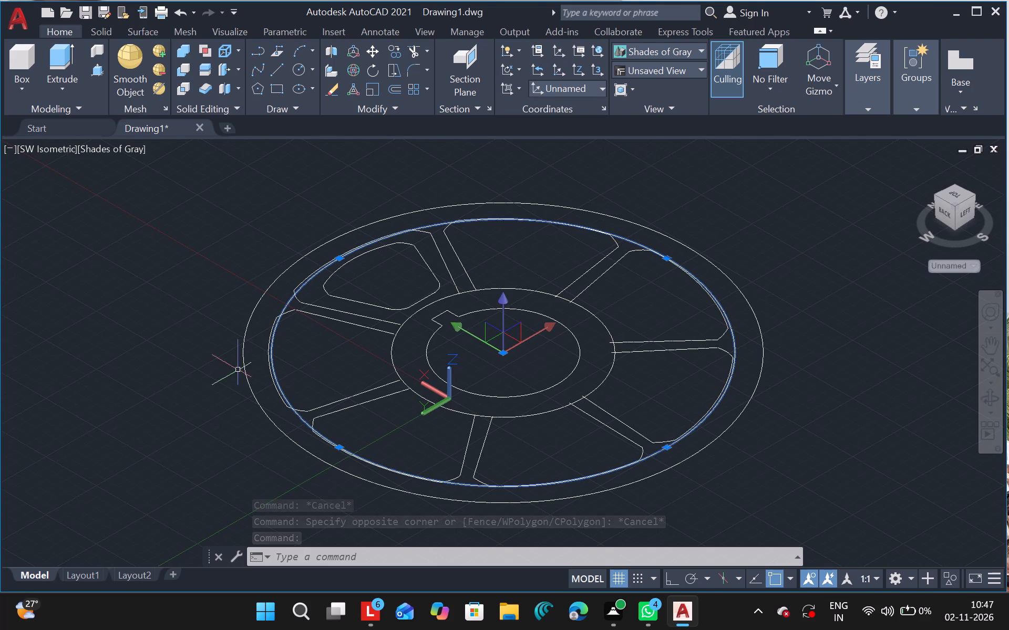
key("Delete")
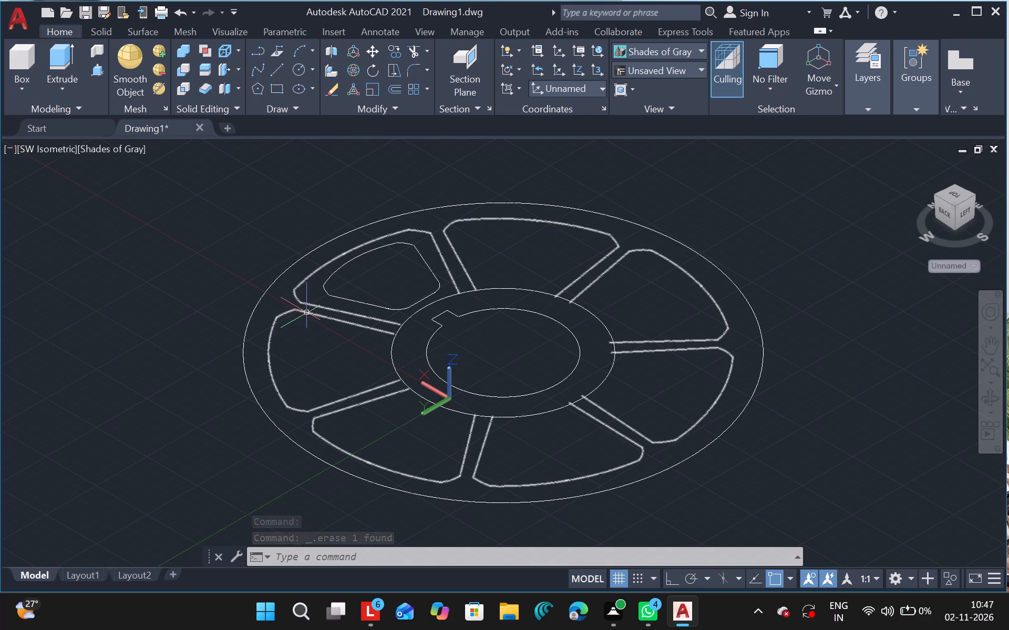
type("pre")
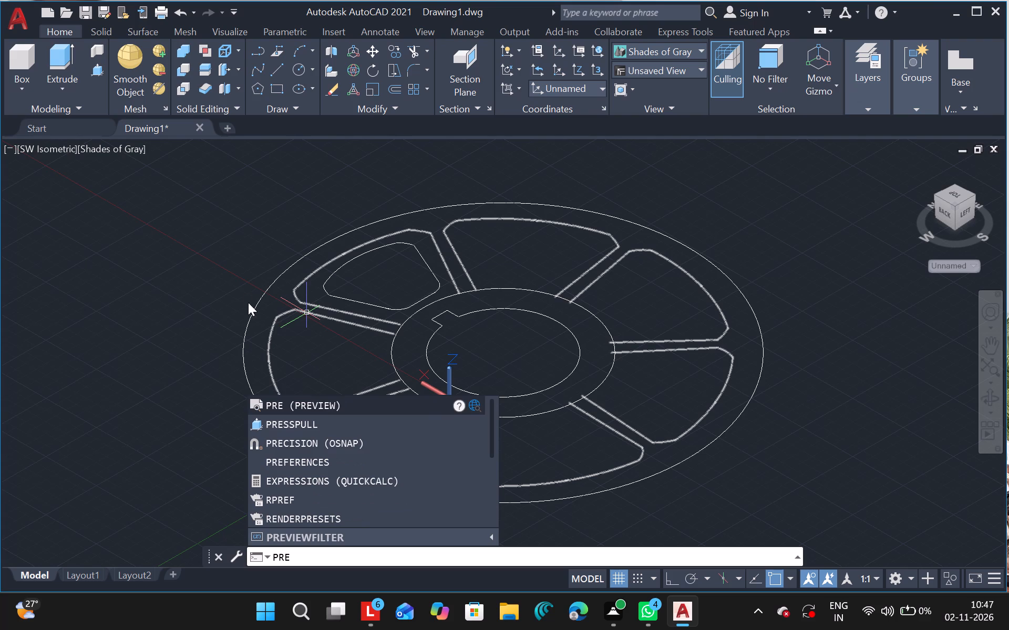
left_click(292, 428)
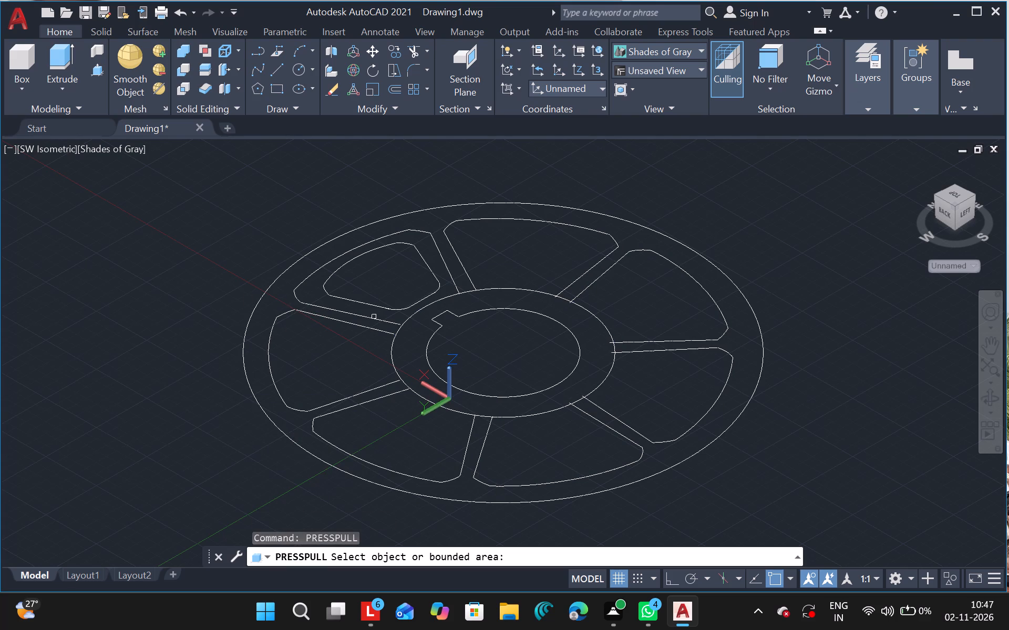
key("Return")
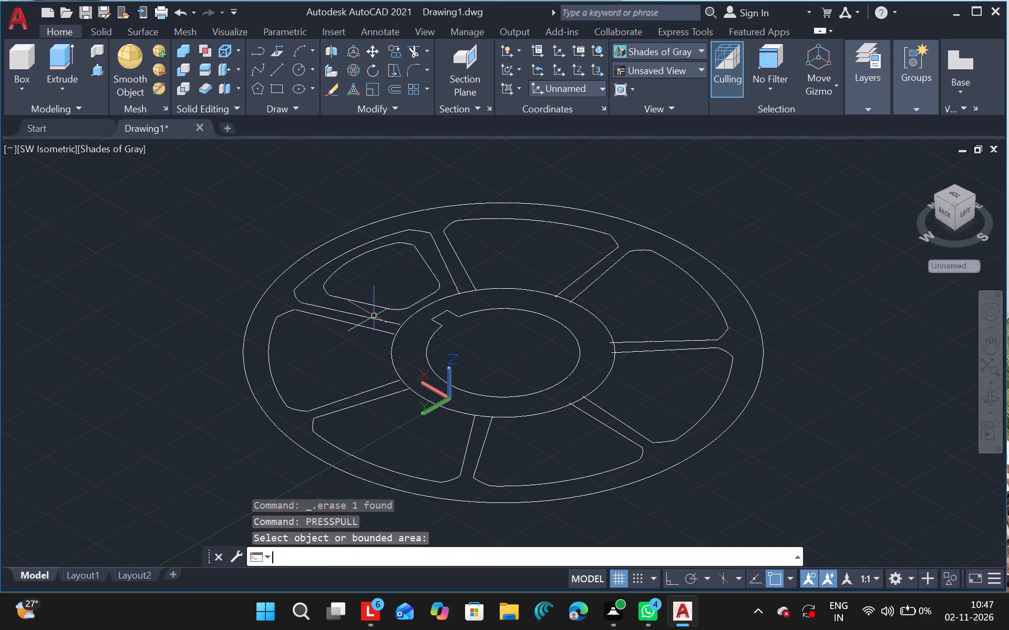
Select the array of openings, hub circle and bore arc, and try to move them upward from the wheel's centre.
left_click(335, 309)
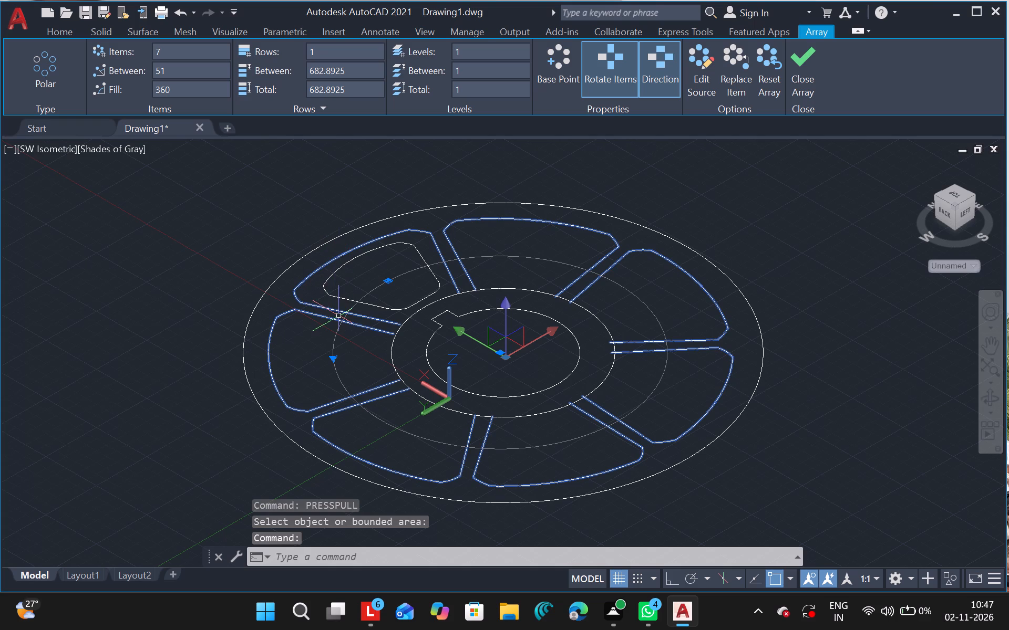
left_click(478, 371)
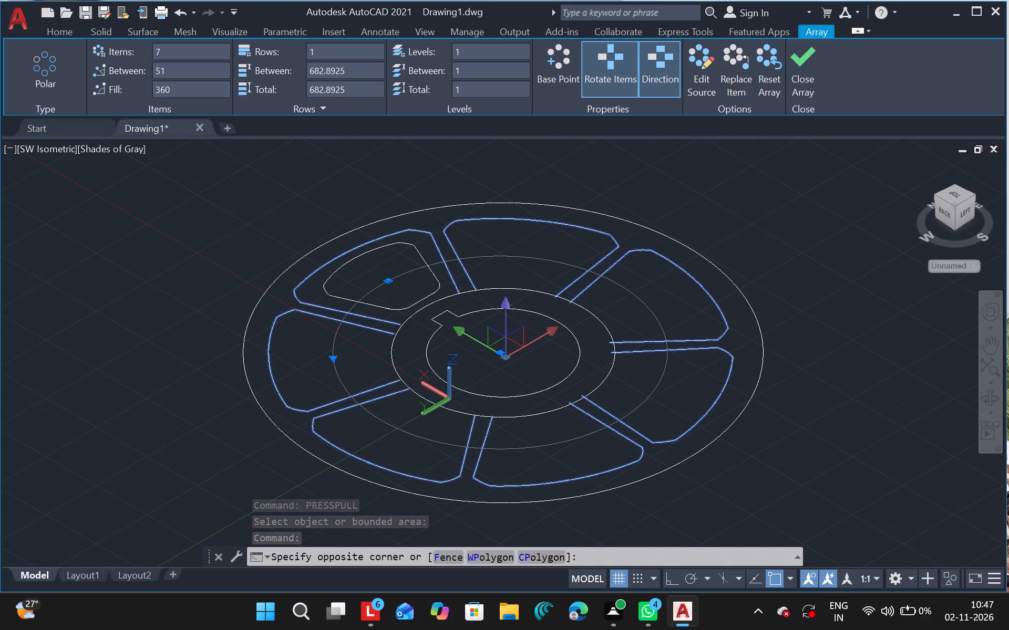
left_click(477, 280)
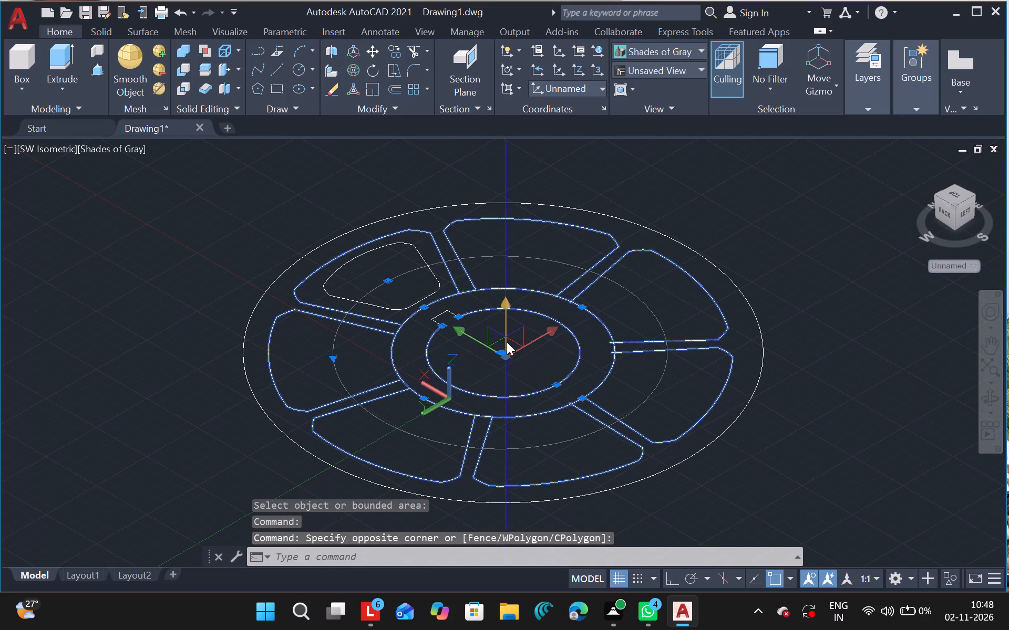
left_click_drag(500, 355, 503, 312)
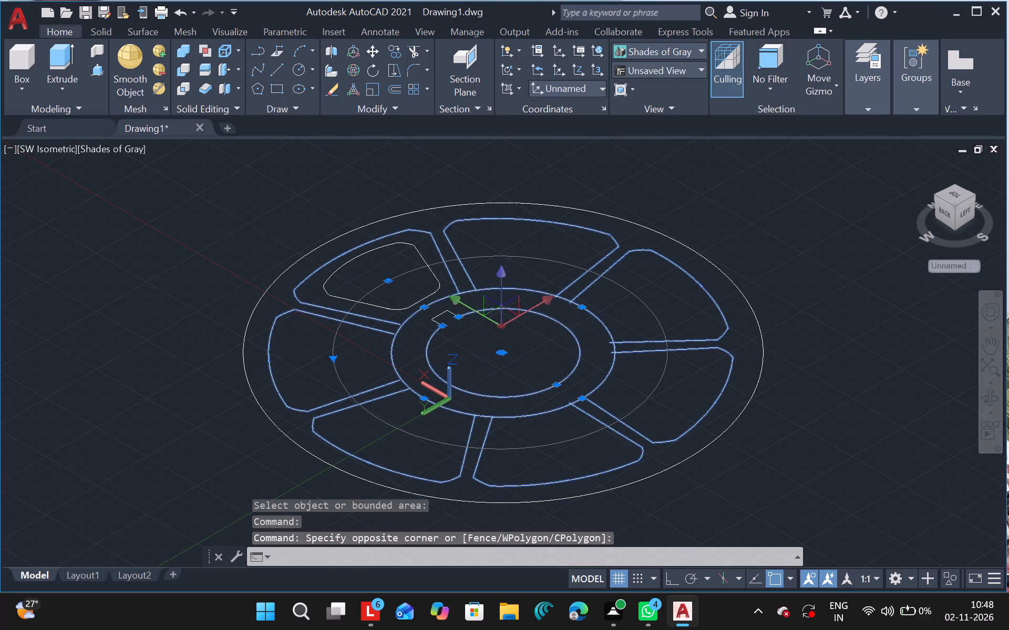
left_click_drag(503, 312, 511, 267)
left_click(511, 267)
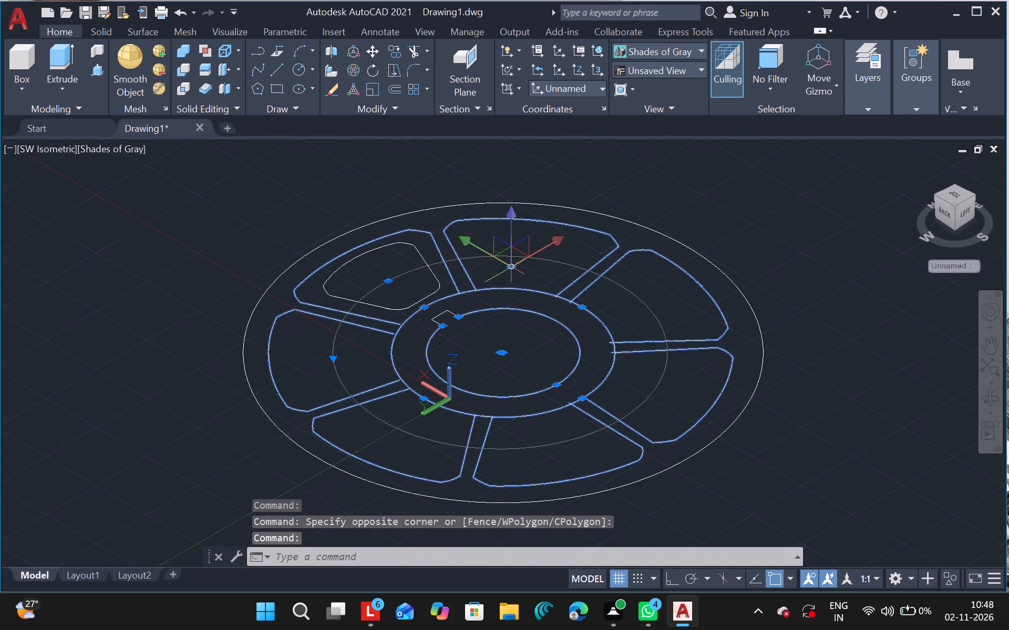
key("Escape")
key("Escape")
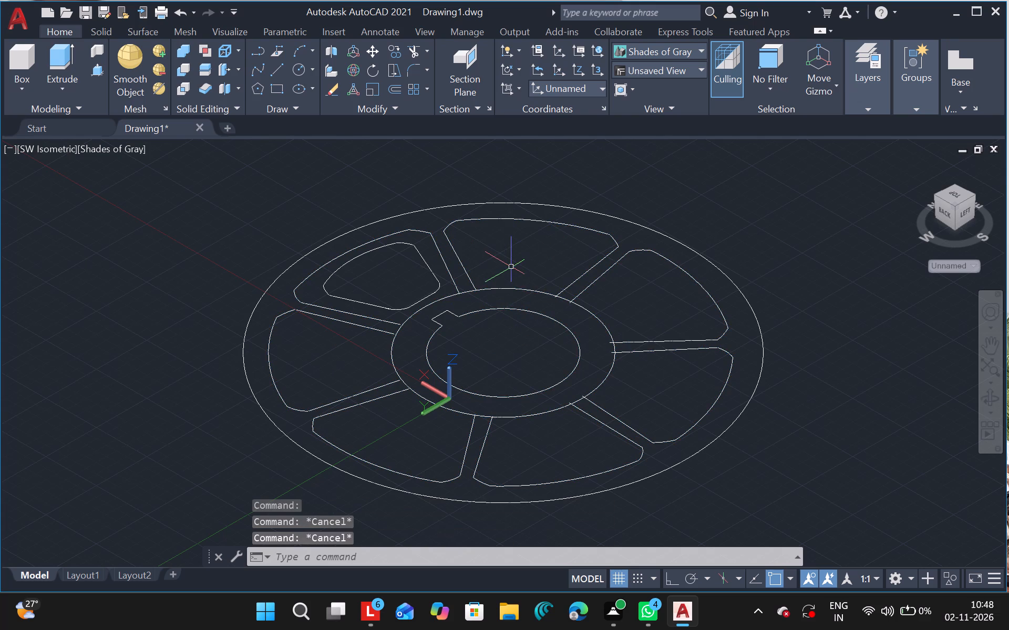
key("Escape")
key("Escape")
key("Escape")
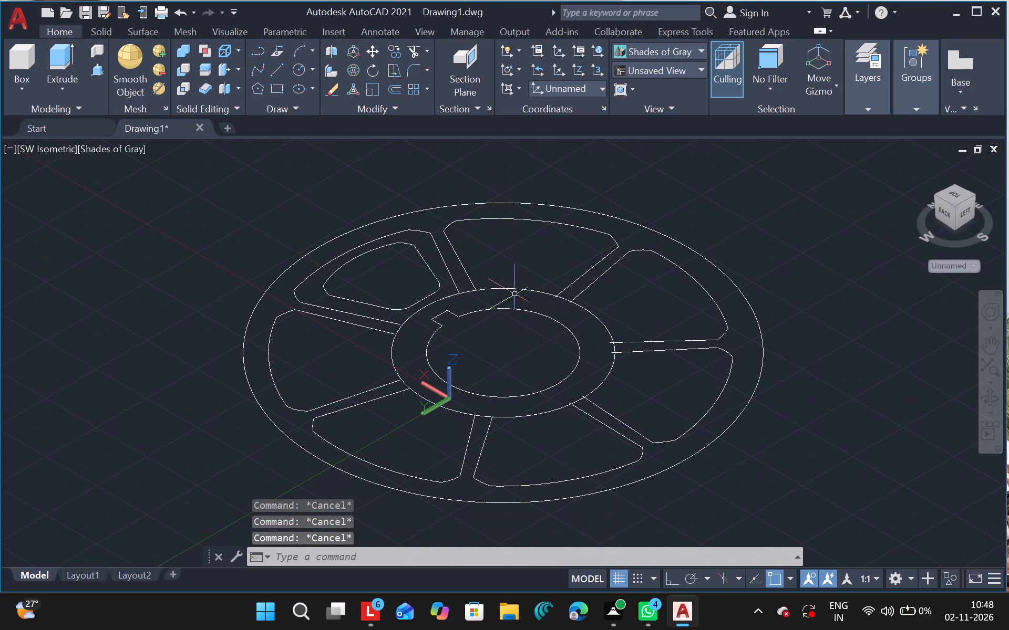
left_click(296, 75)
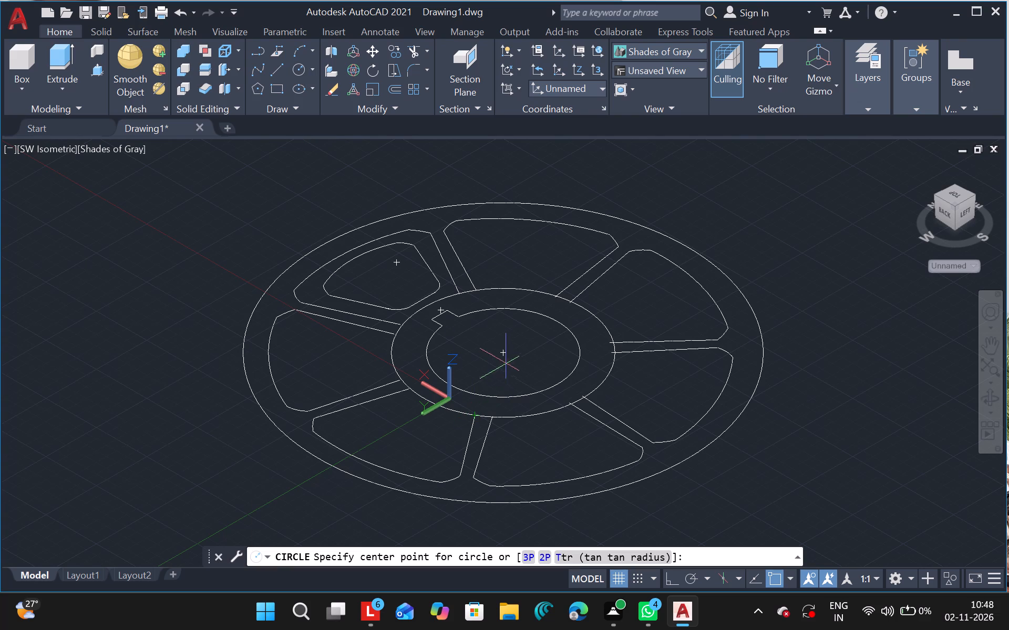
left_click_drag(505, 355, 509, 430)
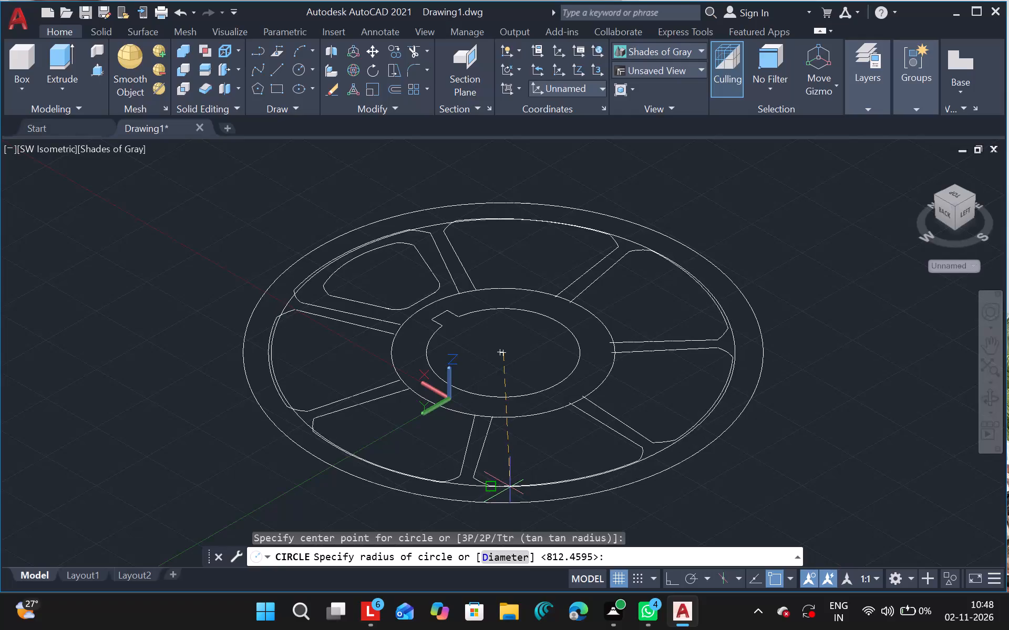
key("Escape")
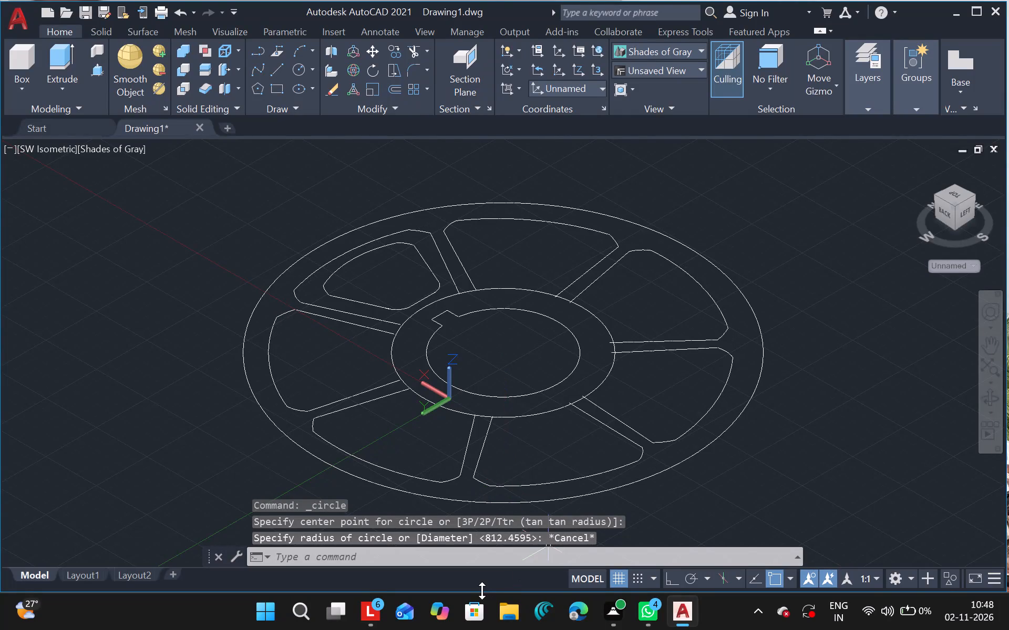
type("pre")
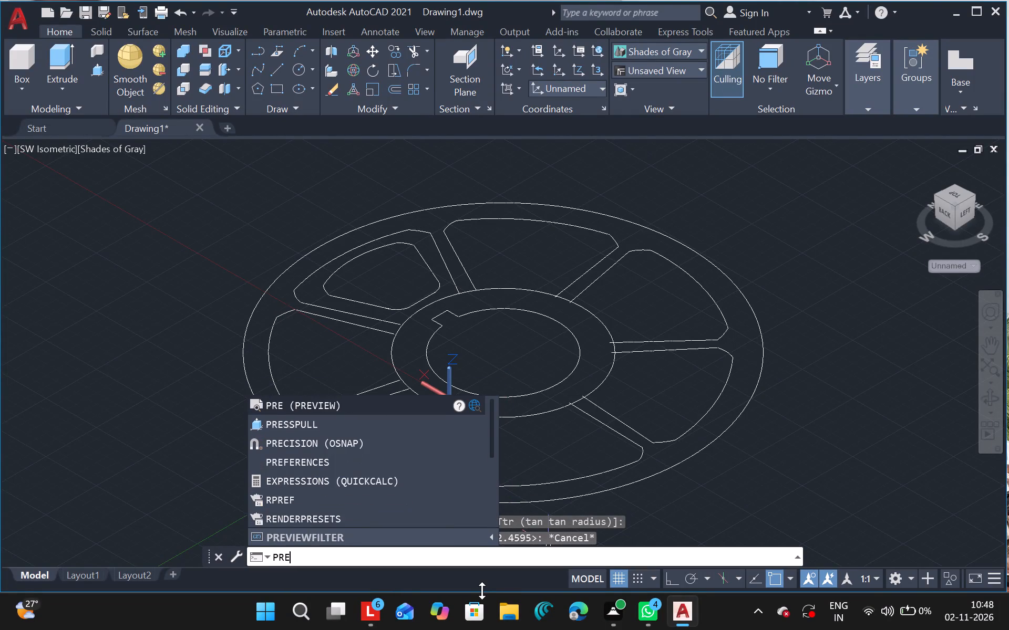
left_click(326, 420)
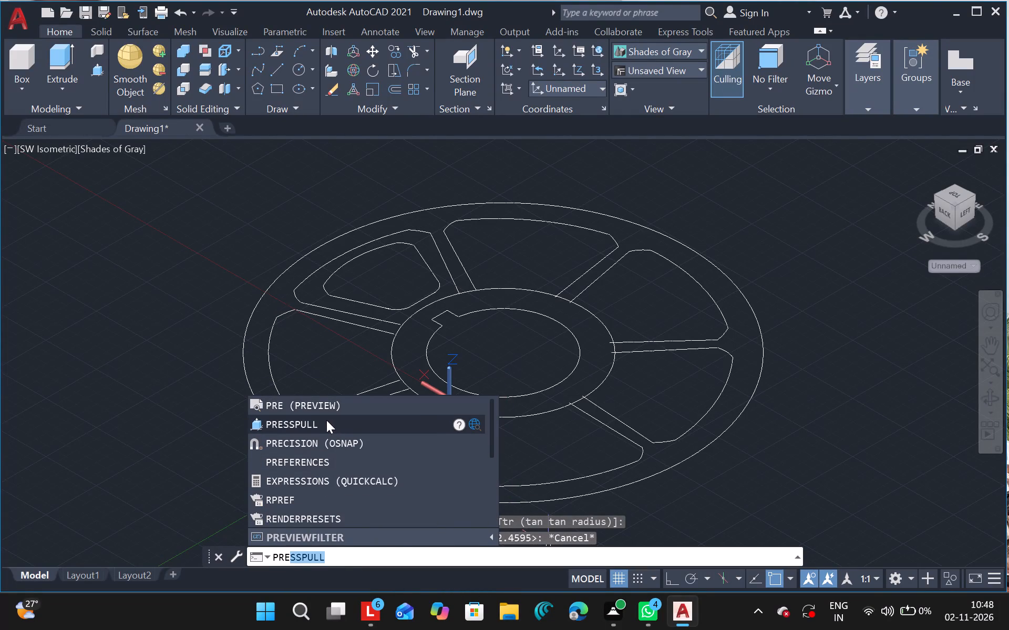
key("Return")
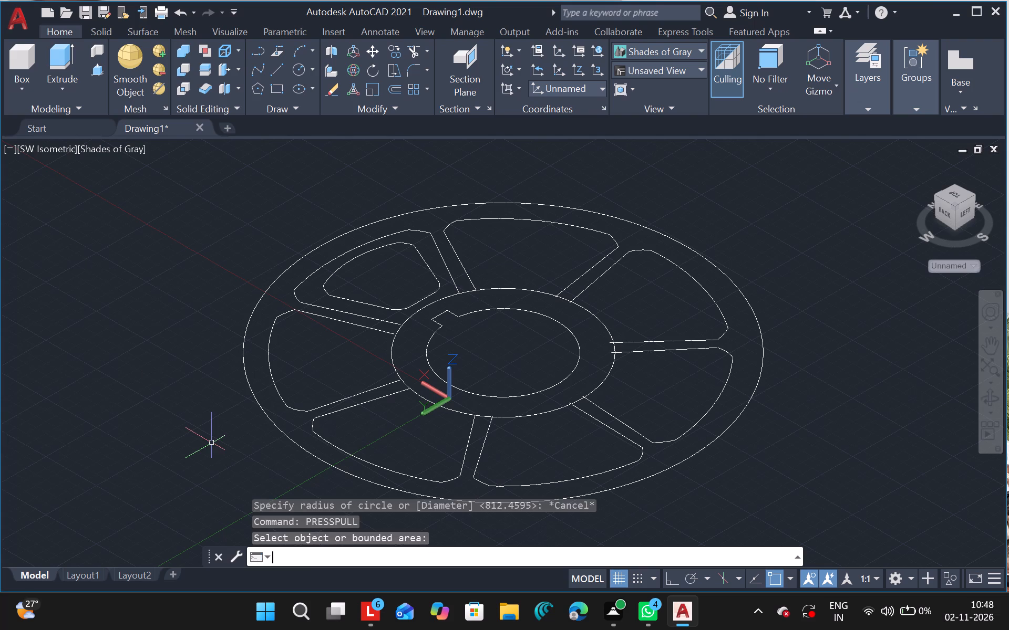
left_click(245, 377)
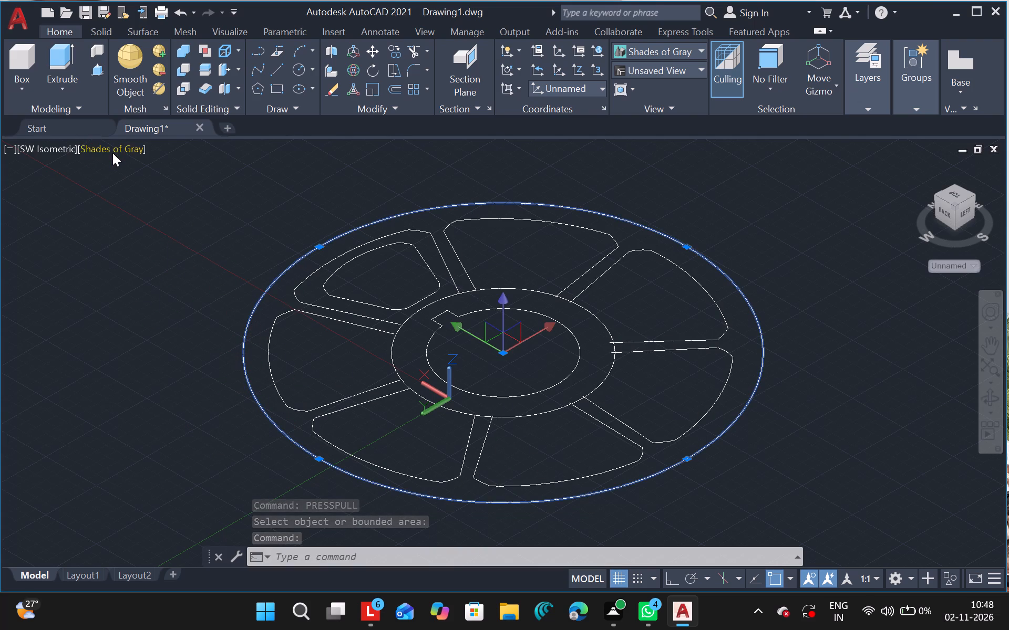
Undo back through the rim circle's erasure and the view changes, including the grip move that shifted the array of openings off-centre.
key("ctrl+z")
key("ctrl+z")
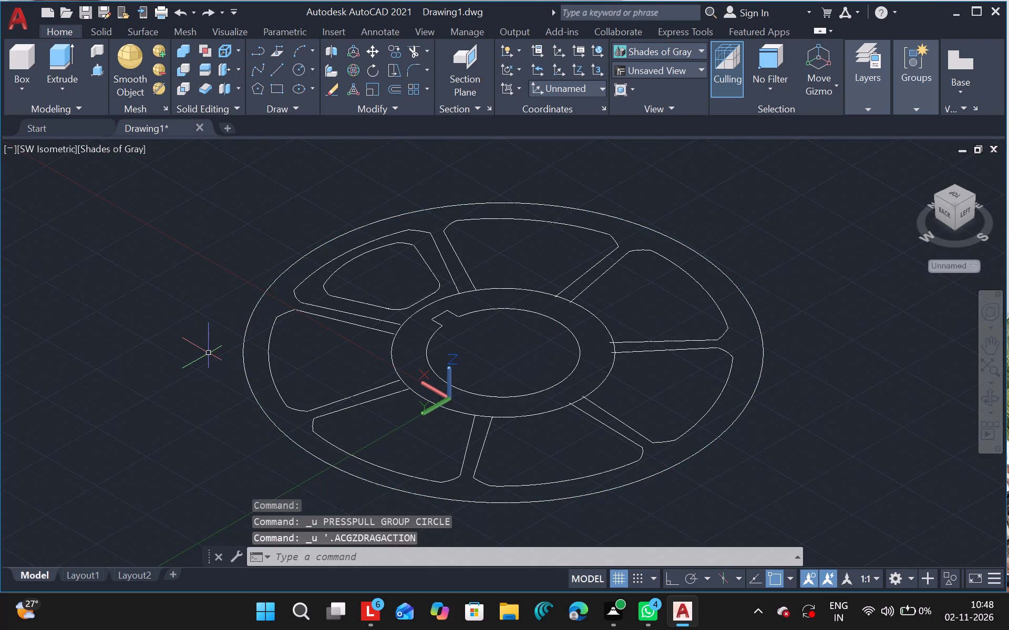
key("ctrl+z")
key("ctrl+z")
key("ctrl+z")
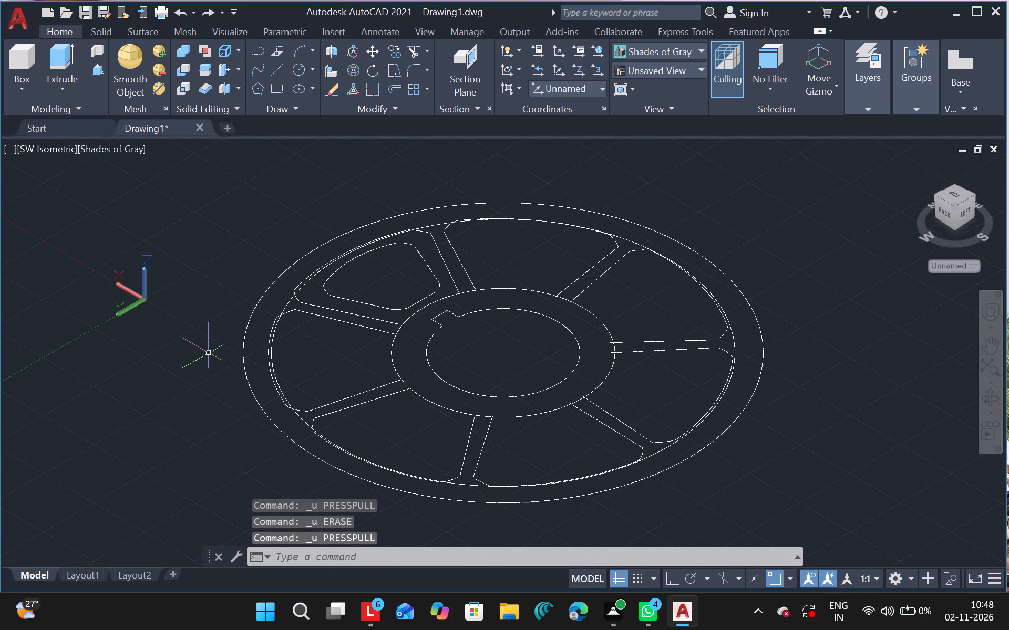
key("ctrl+z")
key("ctrl+z")
key("ctrl+z")
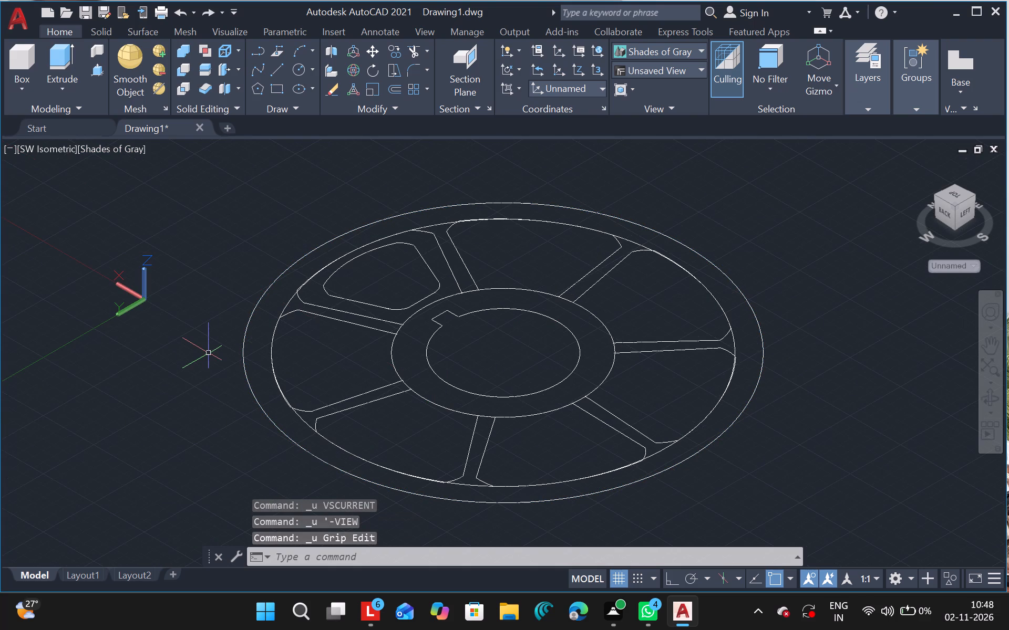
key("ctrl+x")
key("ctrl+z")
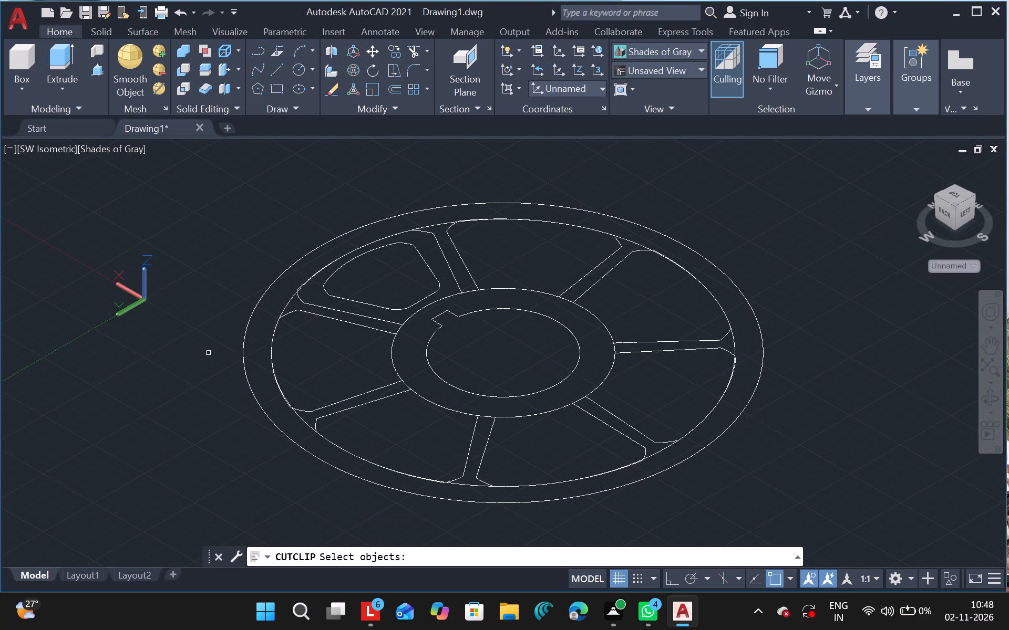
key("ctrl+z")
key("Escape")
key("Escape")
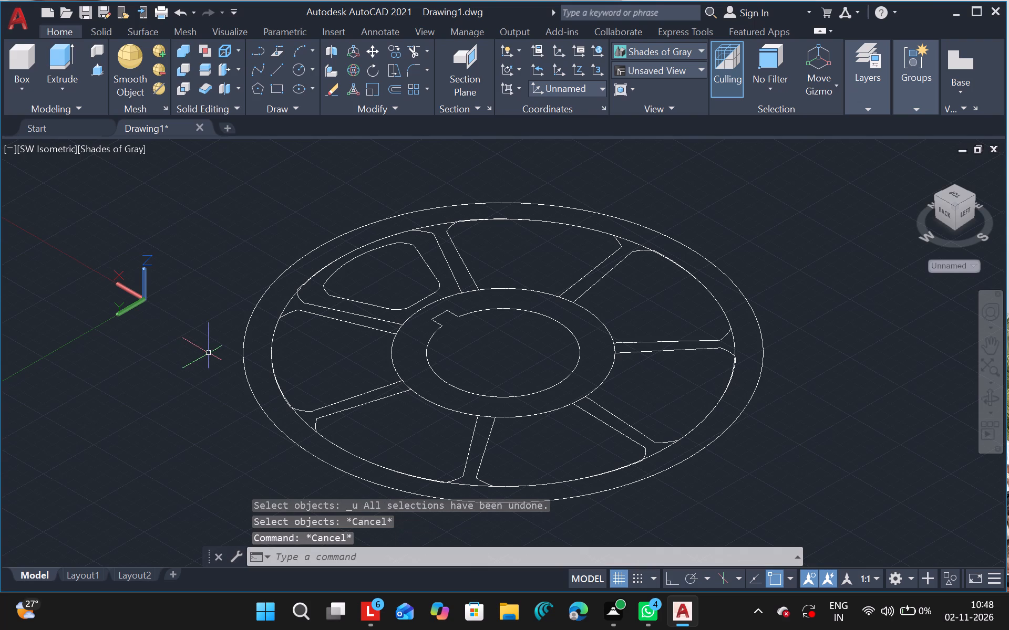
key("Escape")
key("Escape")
Undo back through the press-pull attempts, grip edits and view changes to the 2D Wireframe top view in the World coordinate system.
key("ctrl+z")
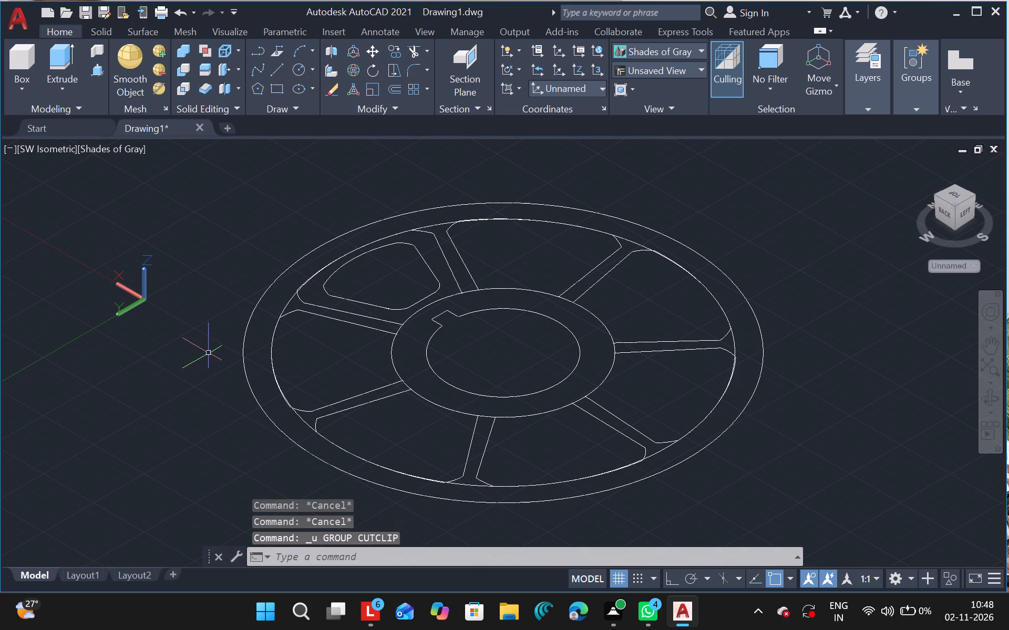
key("ctrl+z")
key("Escape")
key("Escape")
key("Escape")
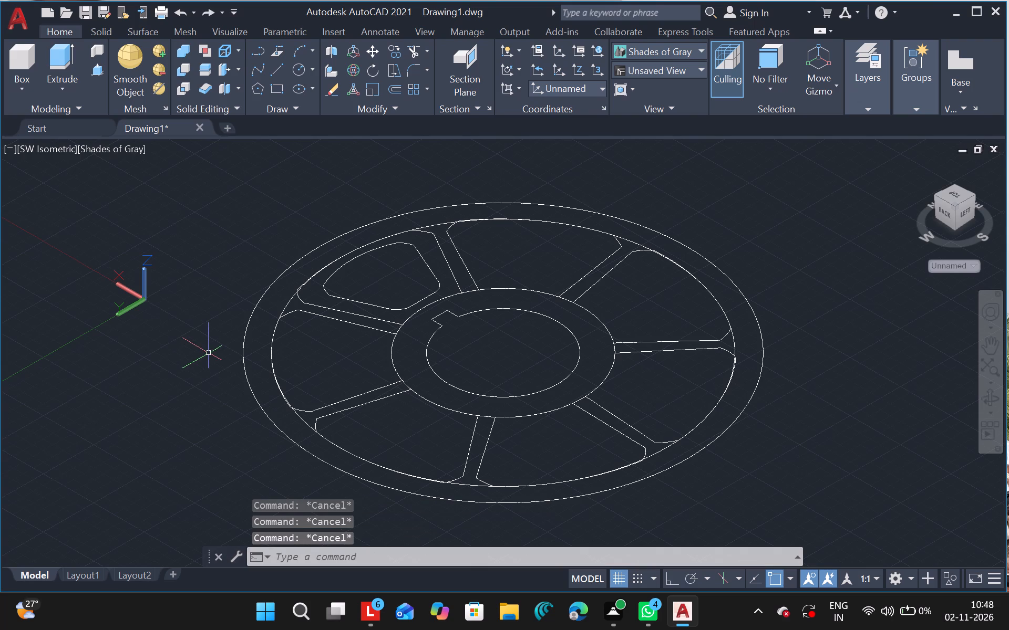
key("ctrl+z")
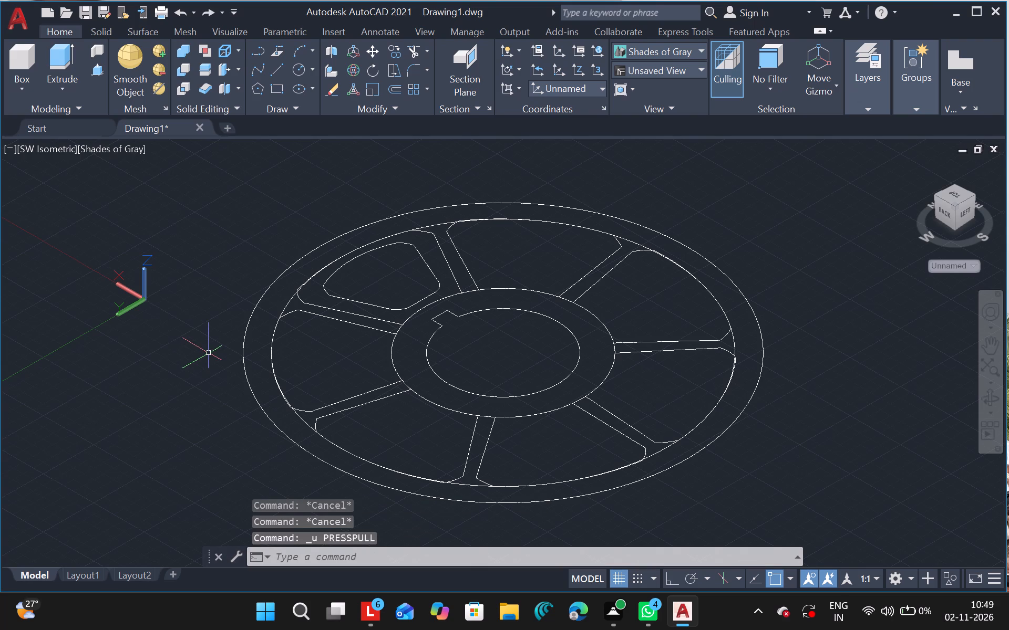
key("ctrl+z")
key("Escape")
key("Escape")
key("Escape")
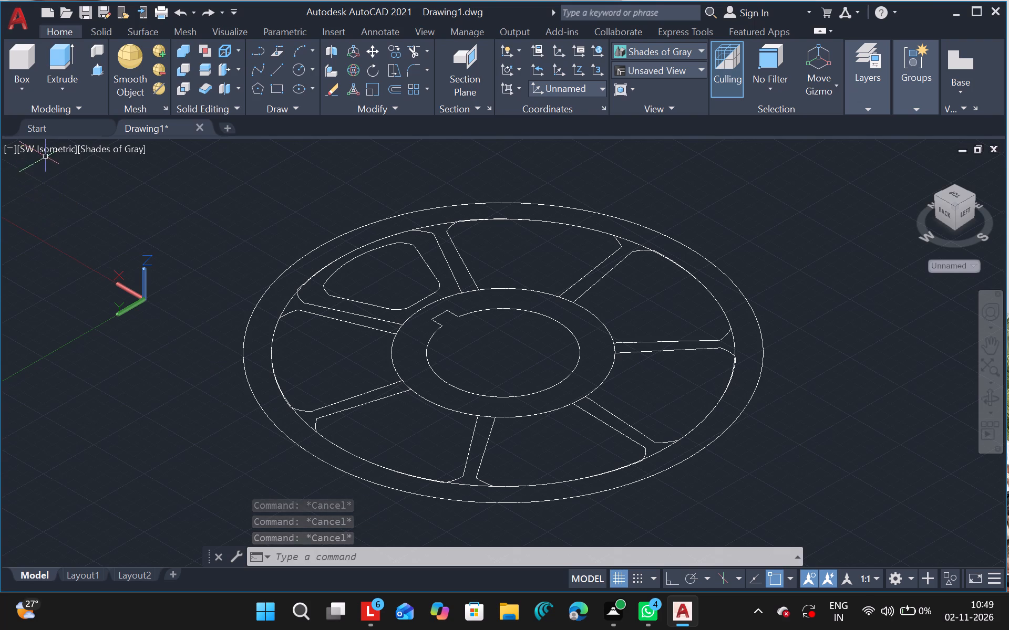
key("ctrl+z")
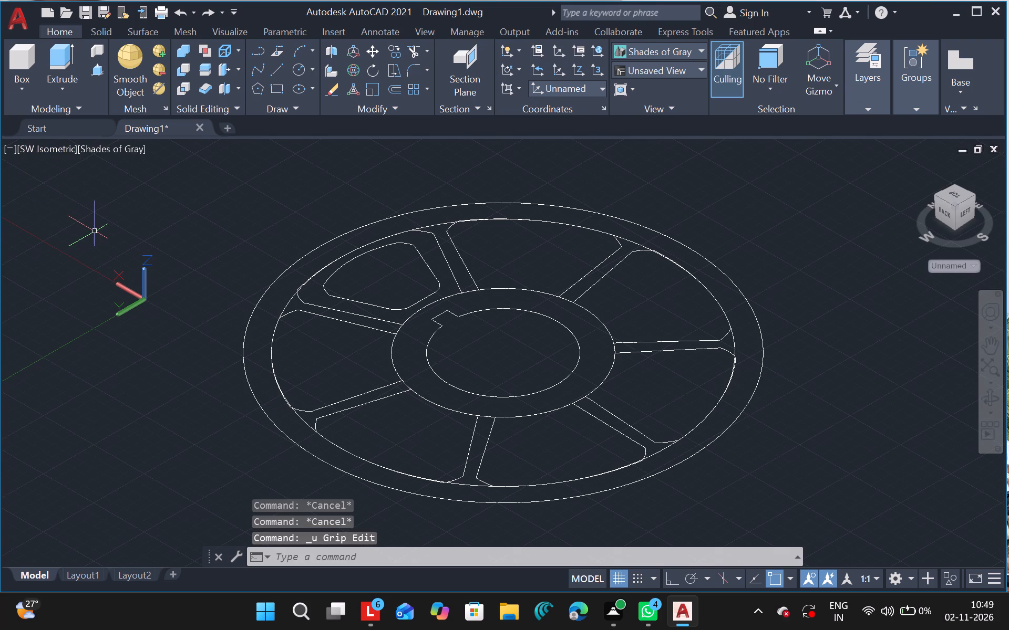
key("ctrl+z")
key("ctrl+z")
key("ctrl+z")
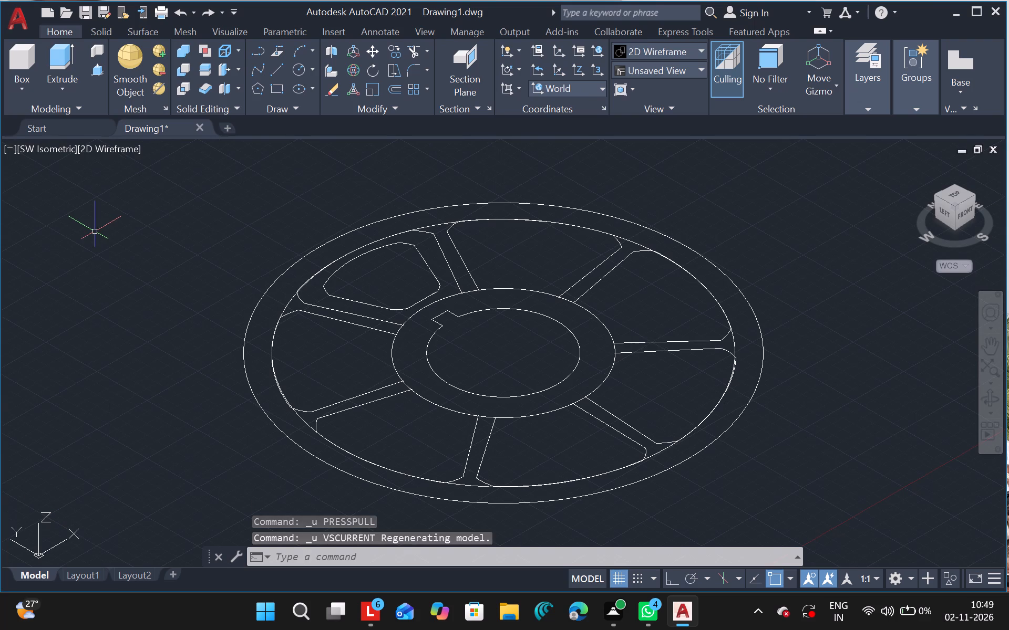
key("ctrl+z")
key("ctrl+z")
key("ctrl+z")
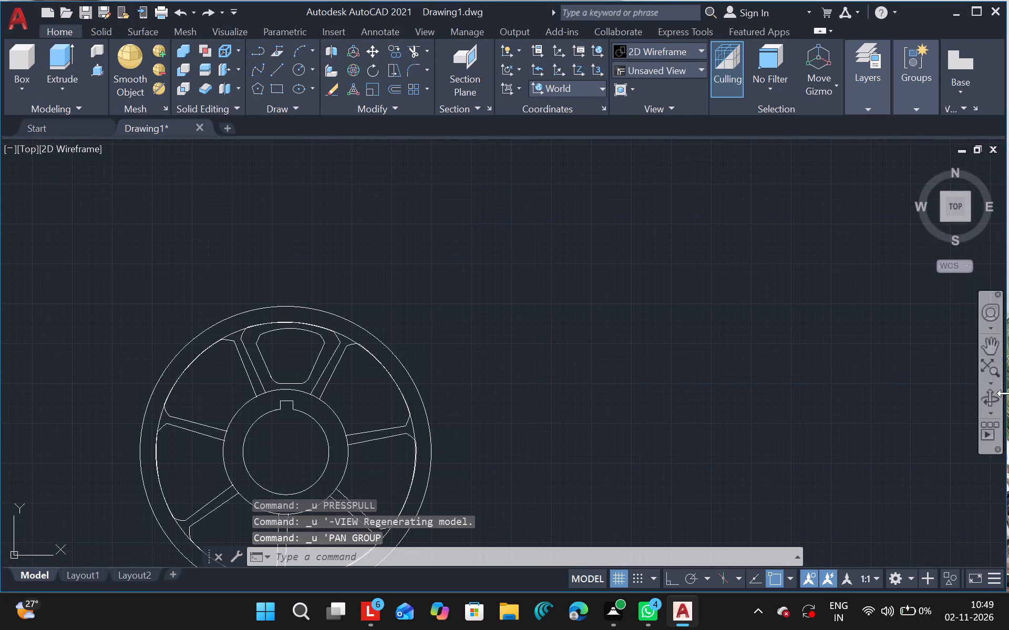
Display the whole wheel outline in the Shades of Gray visual style from the SW Isometric view.
left_click(987, 351)
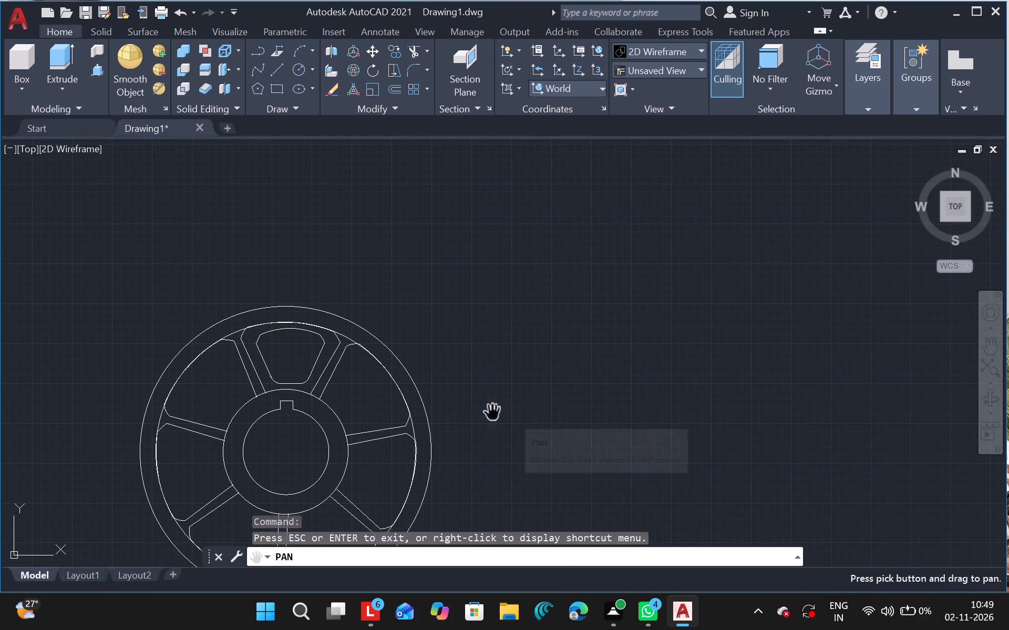
left_click_drag(352, 415, 504, 319)
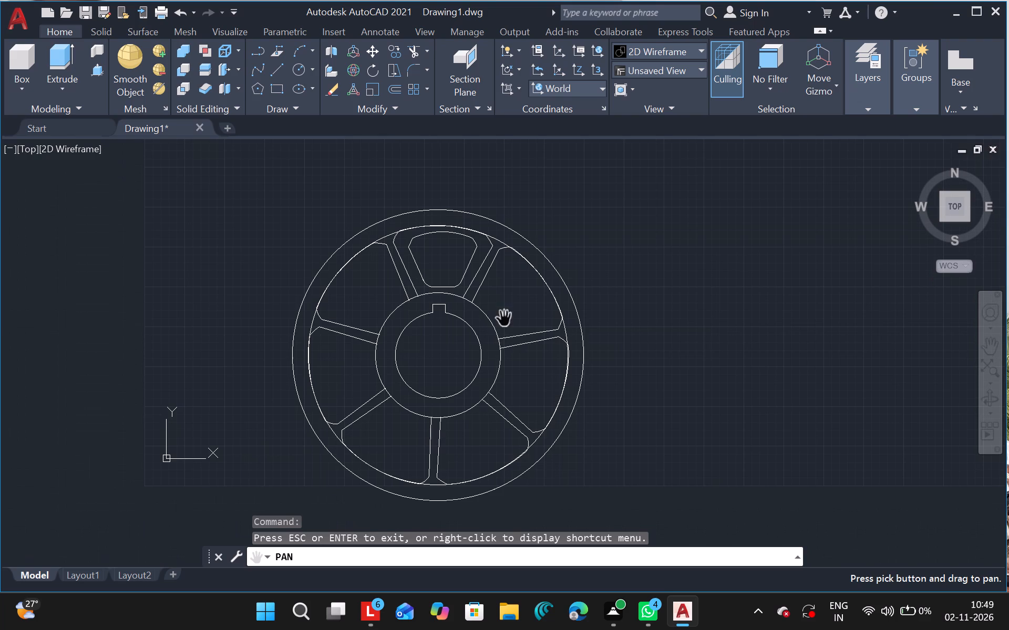
key("Escape")
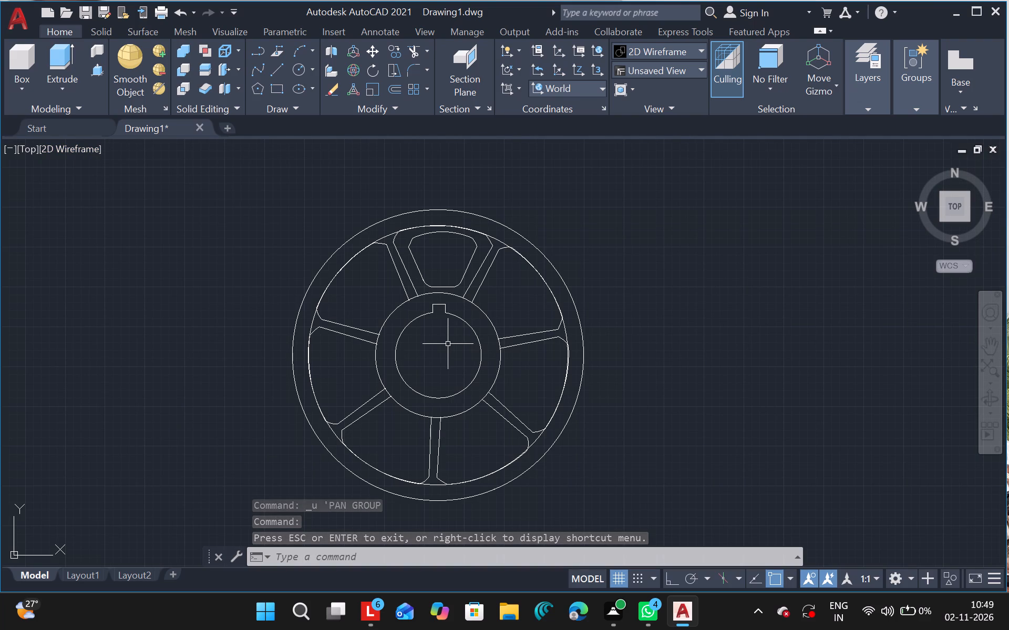
left_click(53, 146)
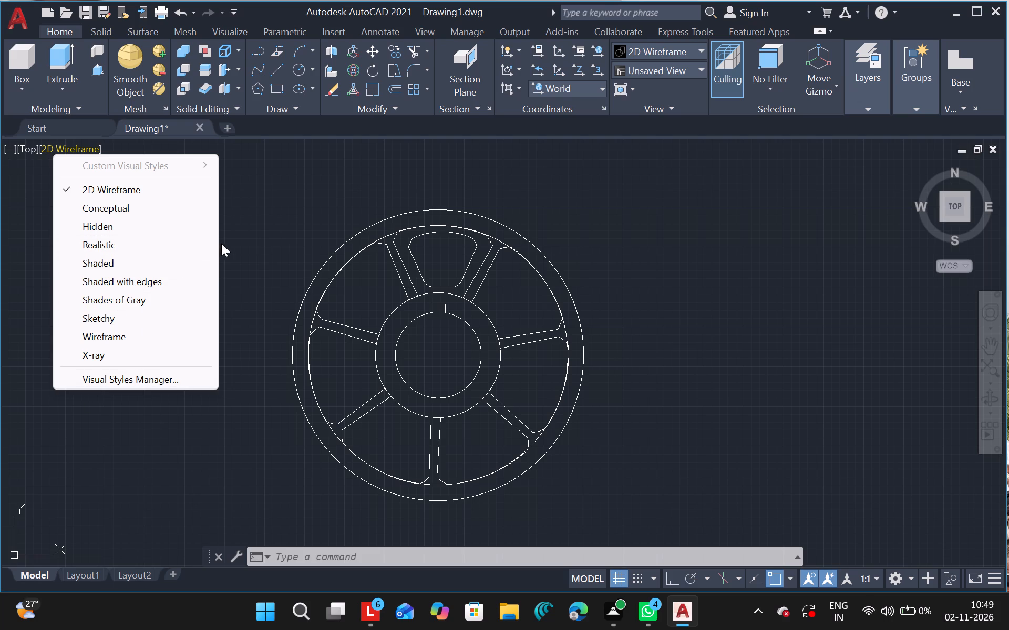
left_click(141, 295)
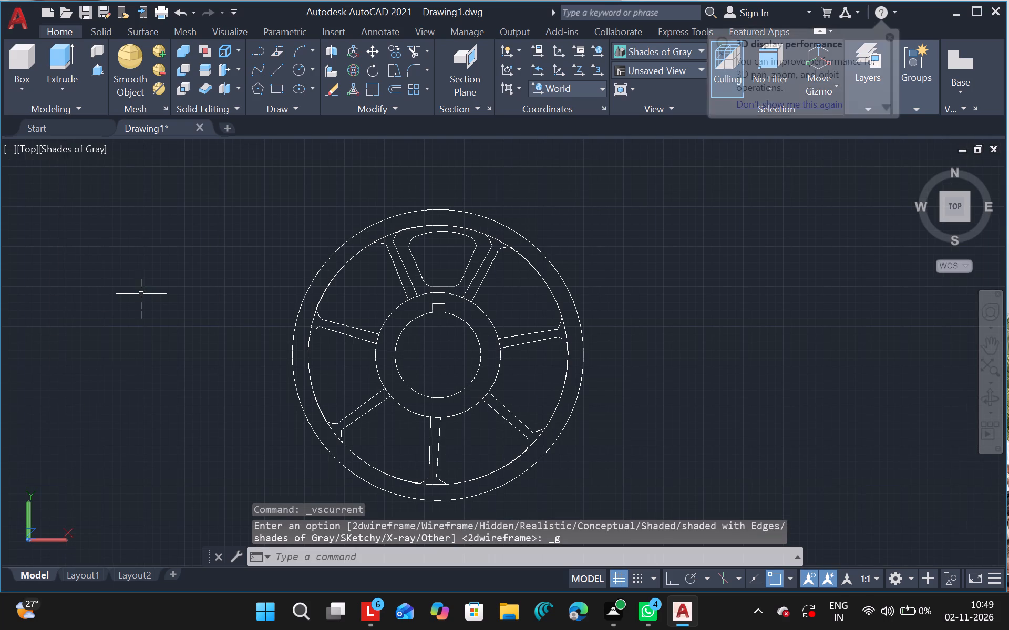
left_click(31, 149)
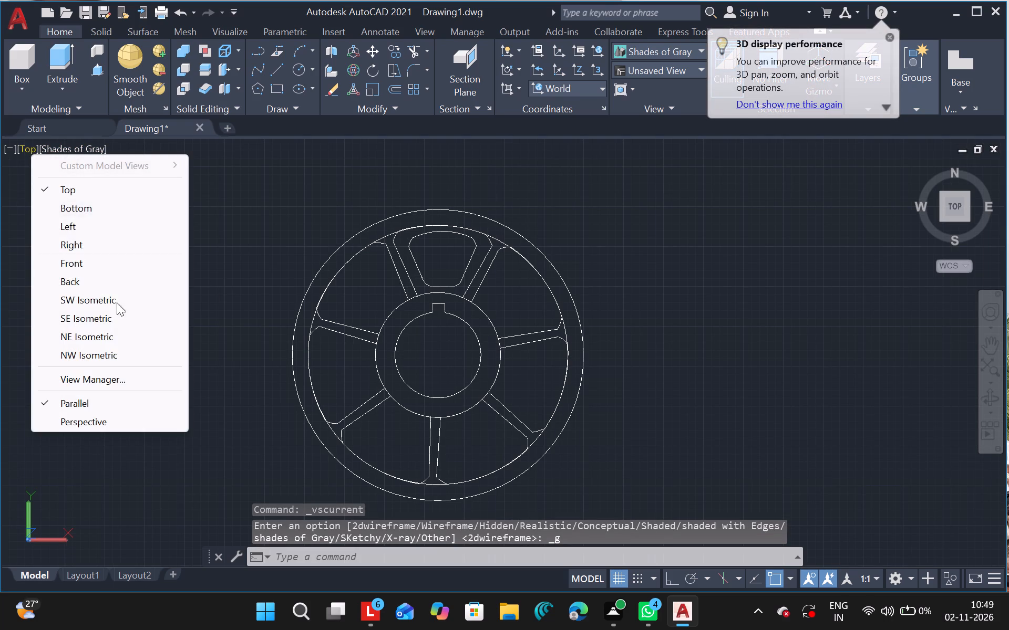
left_click(89, 305)
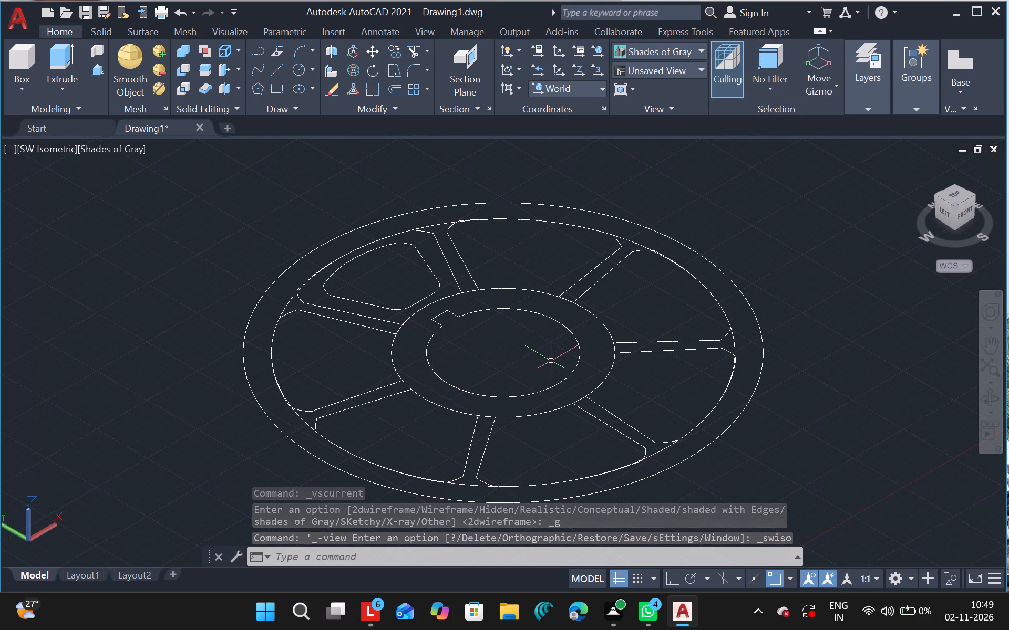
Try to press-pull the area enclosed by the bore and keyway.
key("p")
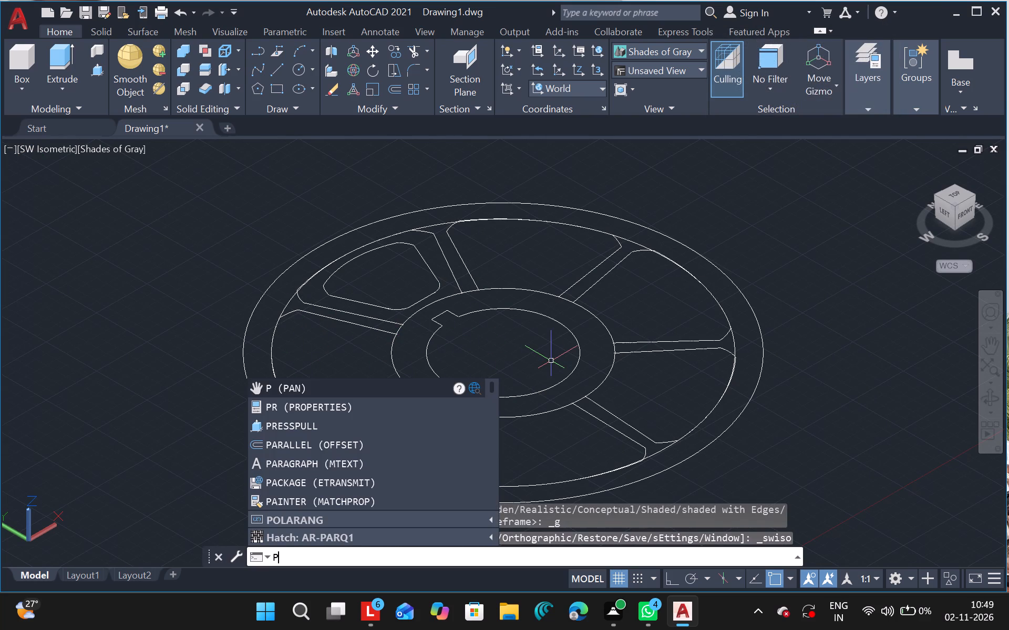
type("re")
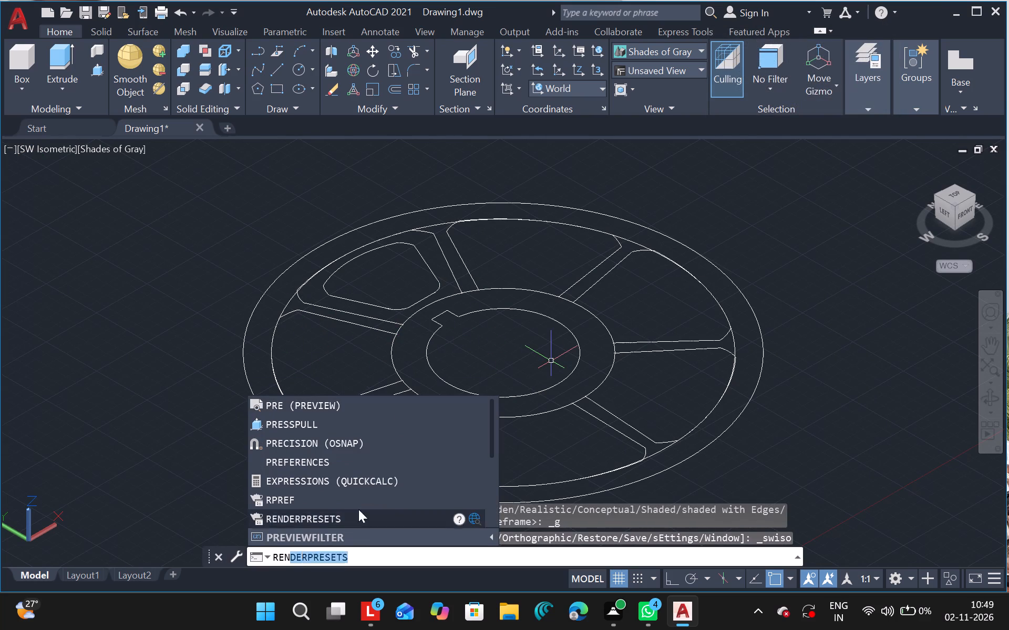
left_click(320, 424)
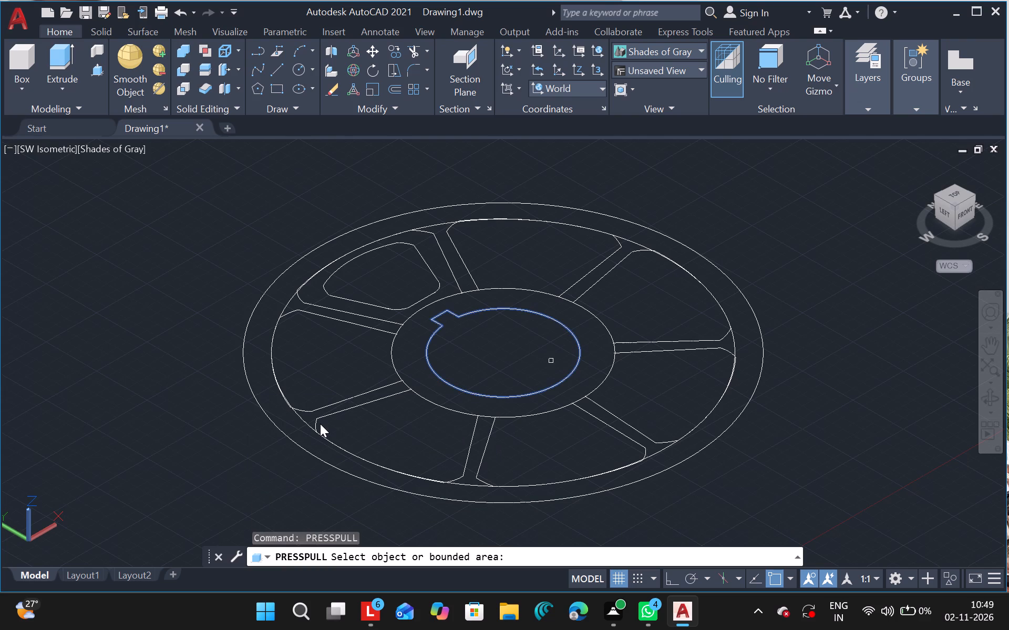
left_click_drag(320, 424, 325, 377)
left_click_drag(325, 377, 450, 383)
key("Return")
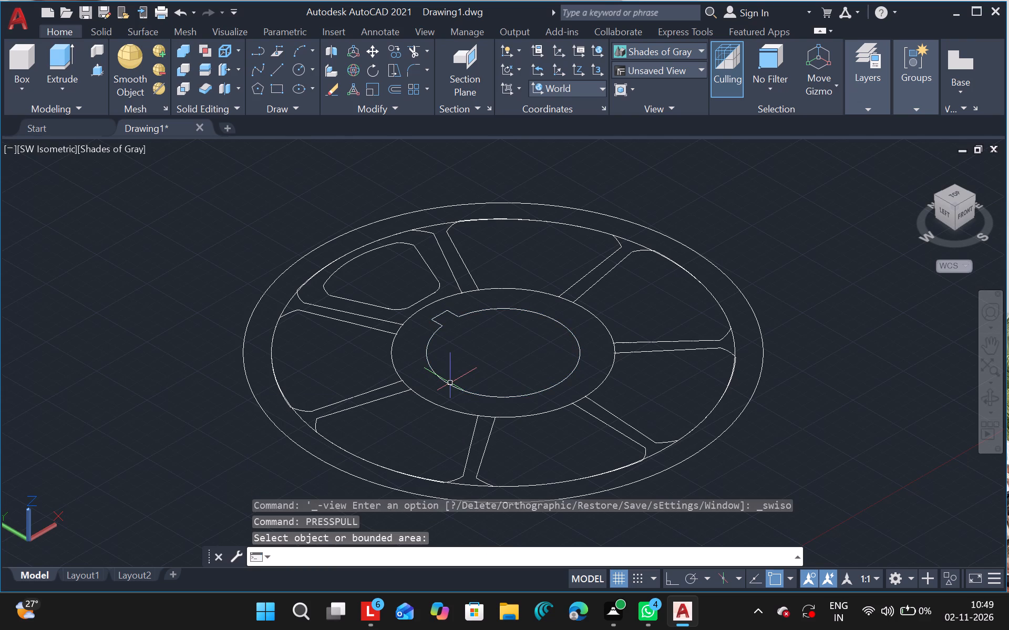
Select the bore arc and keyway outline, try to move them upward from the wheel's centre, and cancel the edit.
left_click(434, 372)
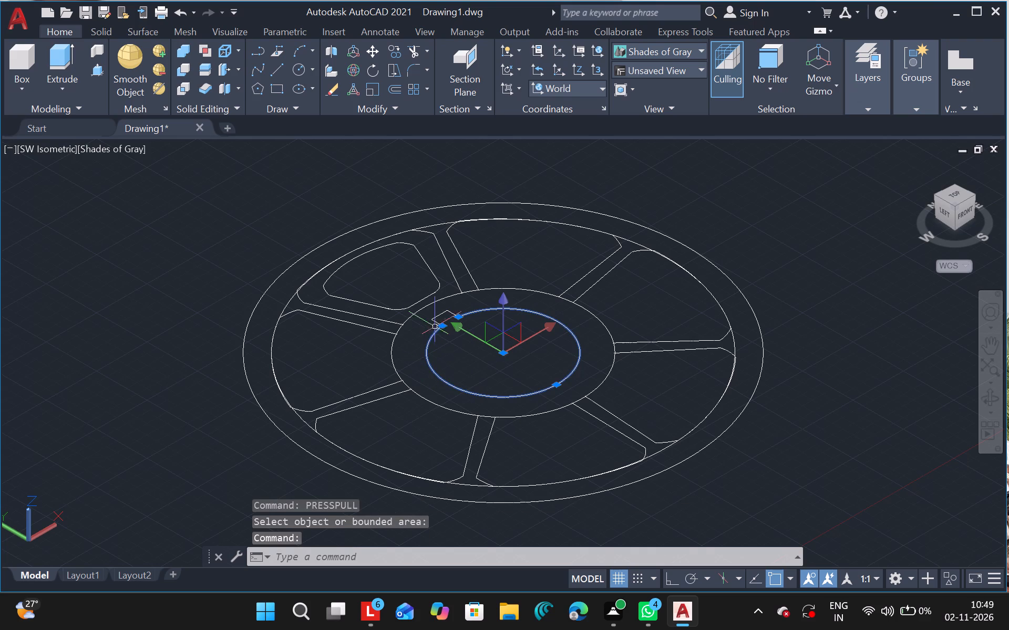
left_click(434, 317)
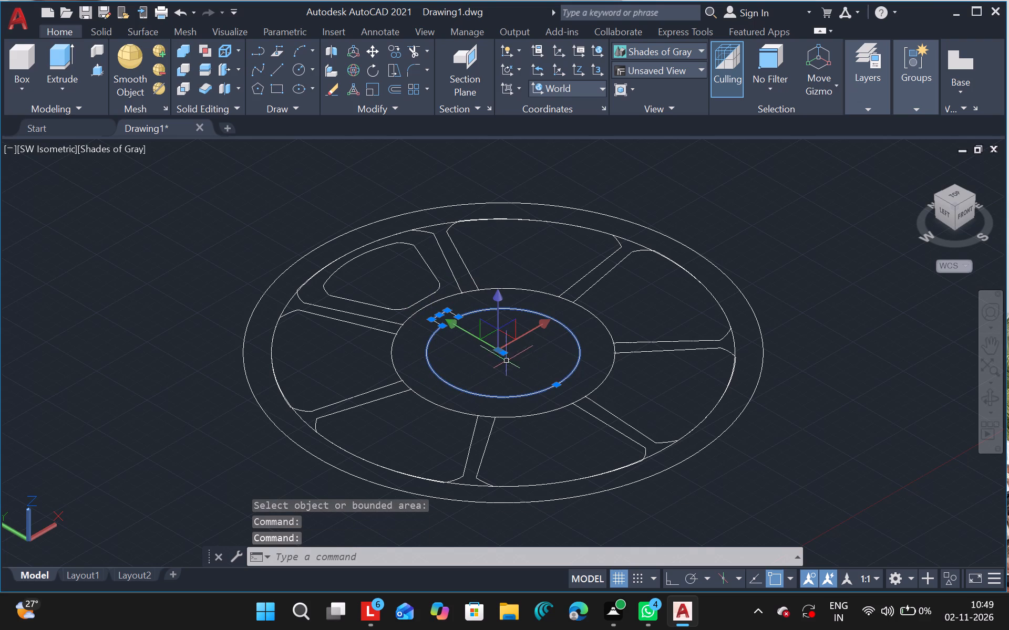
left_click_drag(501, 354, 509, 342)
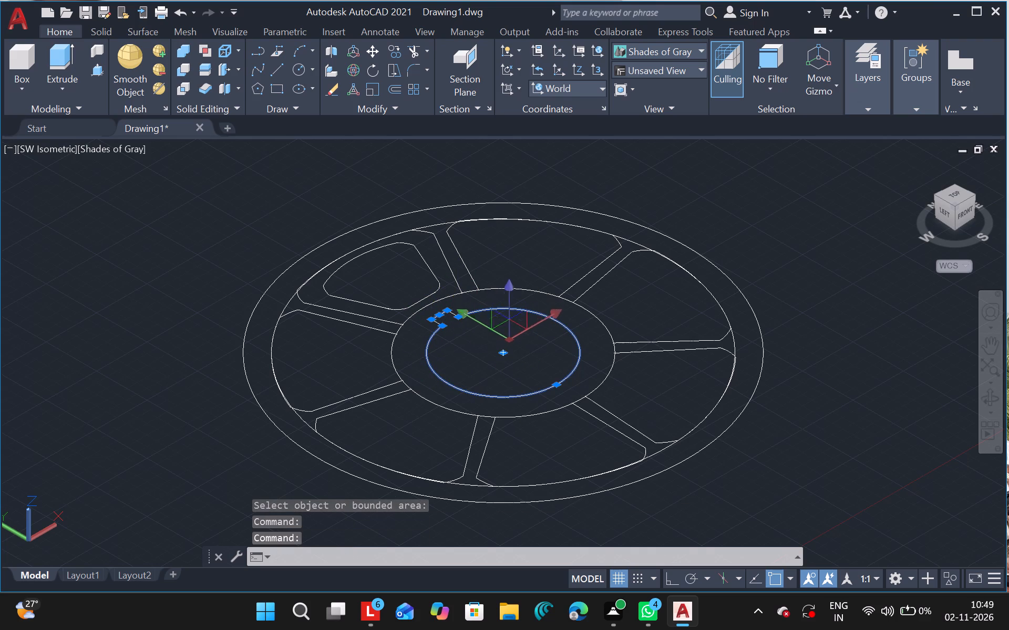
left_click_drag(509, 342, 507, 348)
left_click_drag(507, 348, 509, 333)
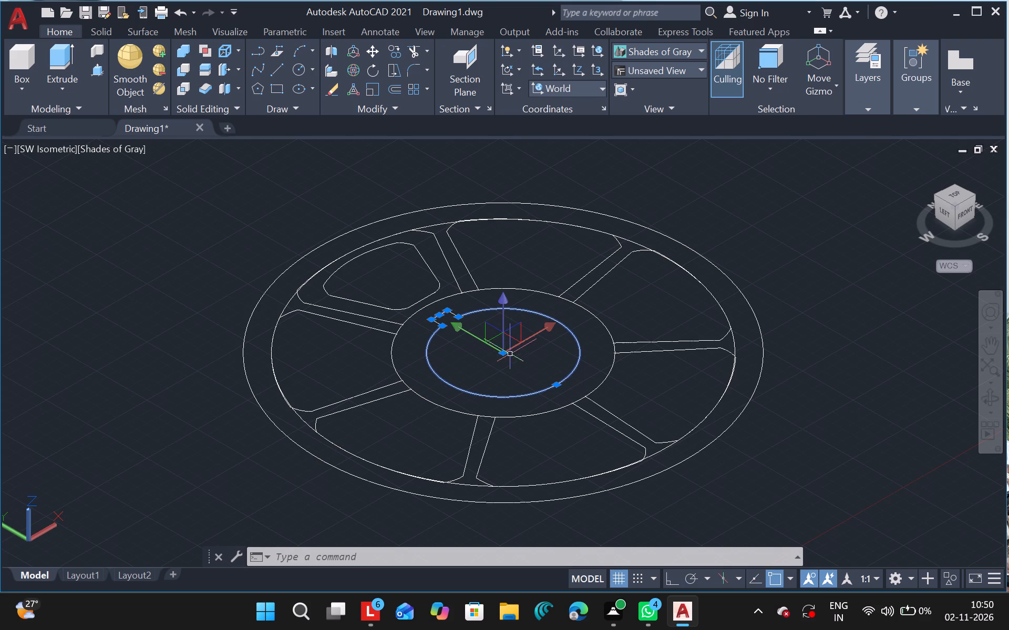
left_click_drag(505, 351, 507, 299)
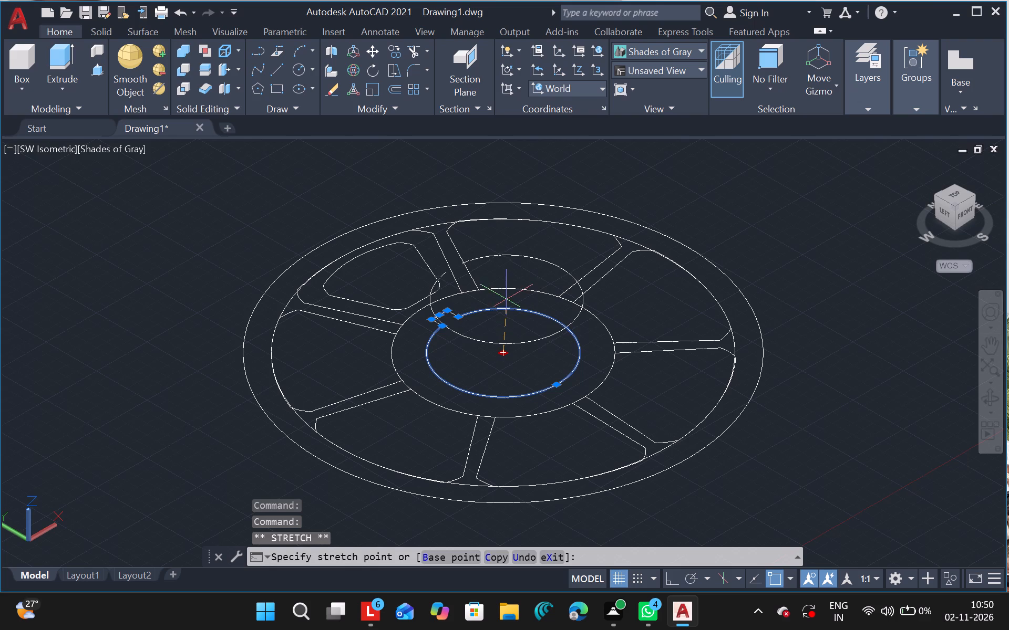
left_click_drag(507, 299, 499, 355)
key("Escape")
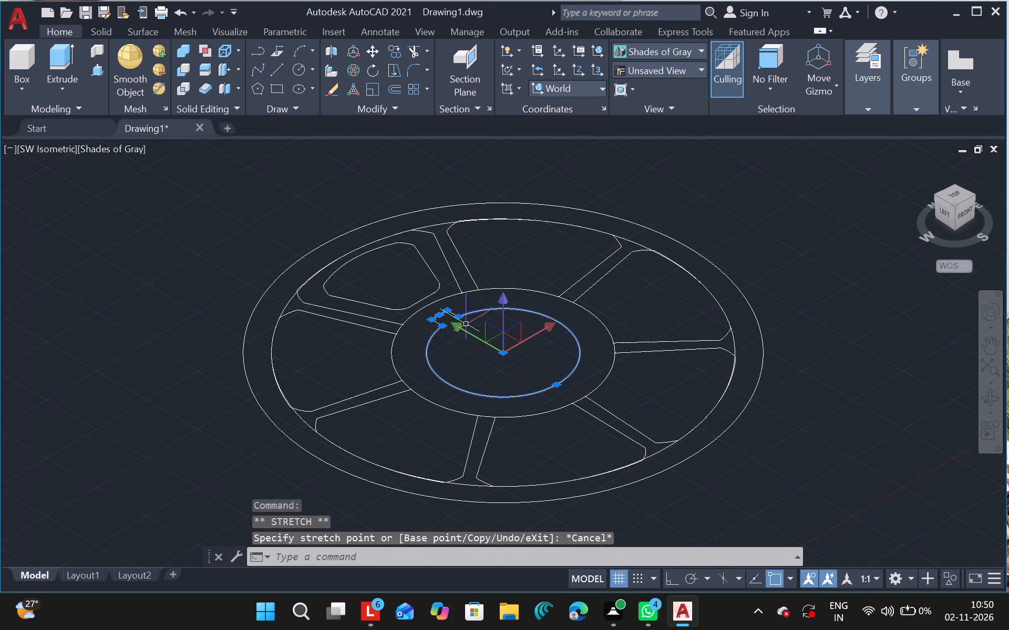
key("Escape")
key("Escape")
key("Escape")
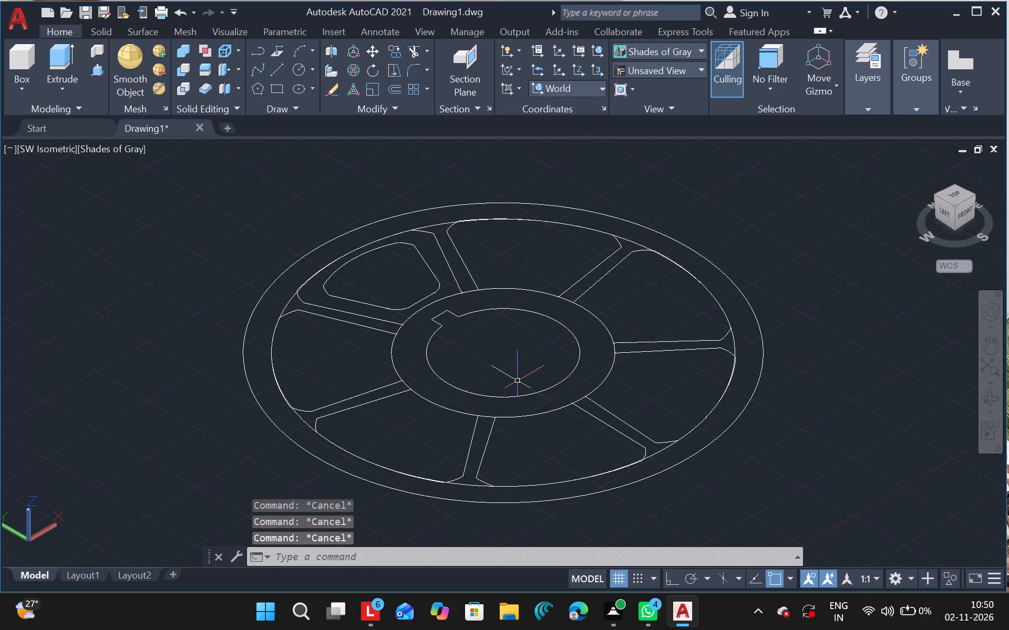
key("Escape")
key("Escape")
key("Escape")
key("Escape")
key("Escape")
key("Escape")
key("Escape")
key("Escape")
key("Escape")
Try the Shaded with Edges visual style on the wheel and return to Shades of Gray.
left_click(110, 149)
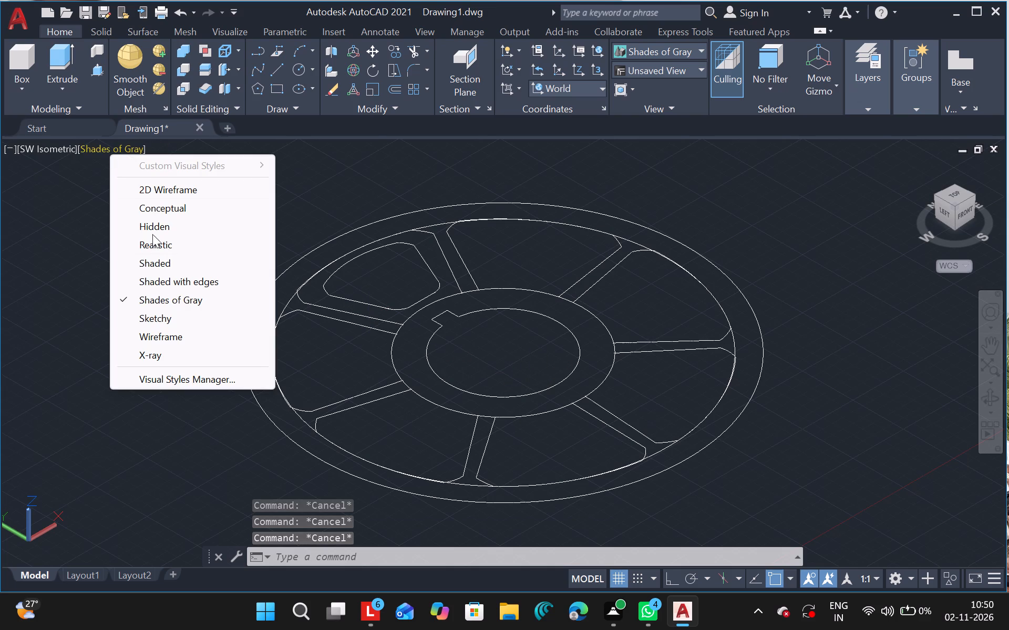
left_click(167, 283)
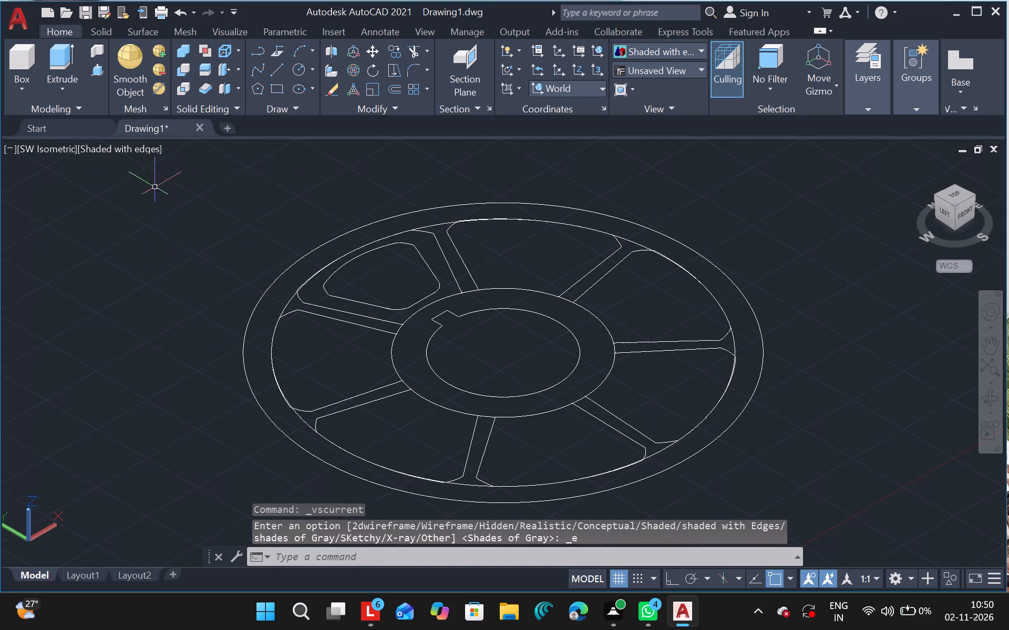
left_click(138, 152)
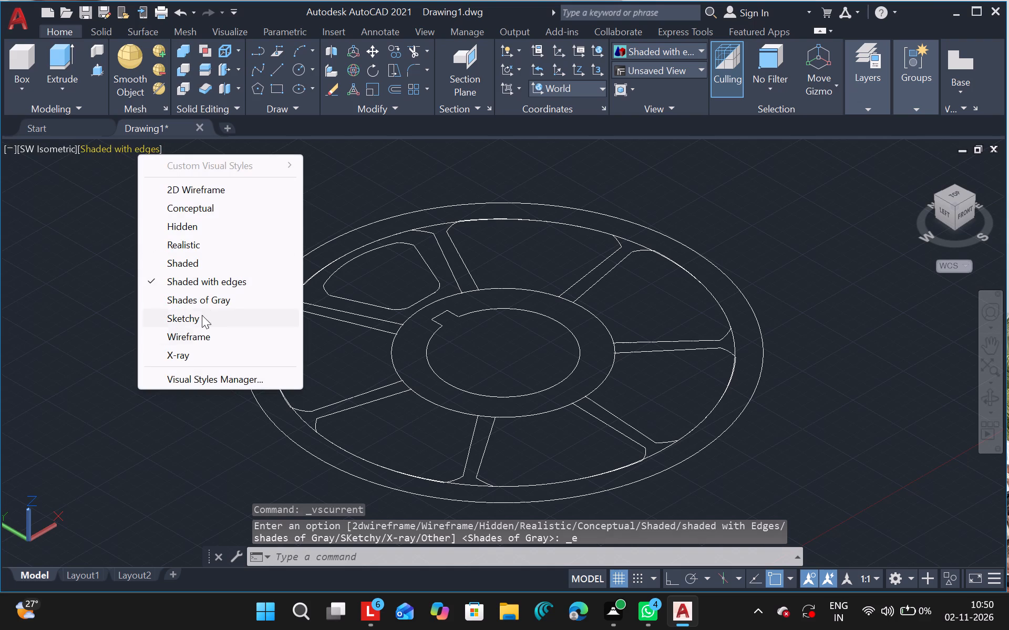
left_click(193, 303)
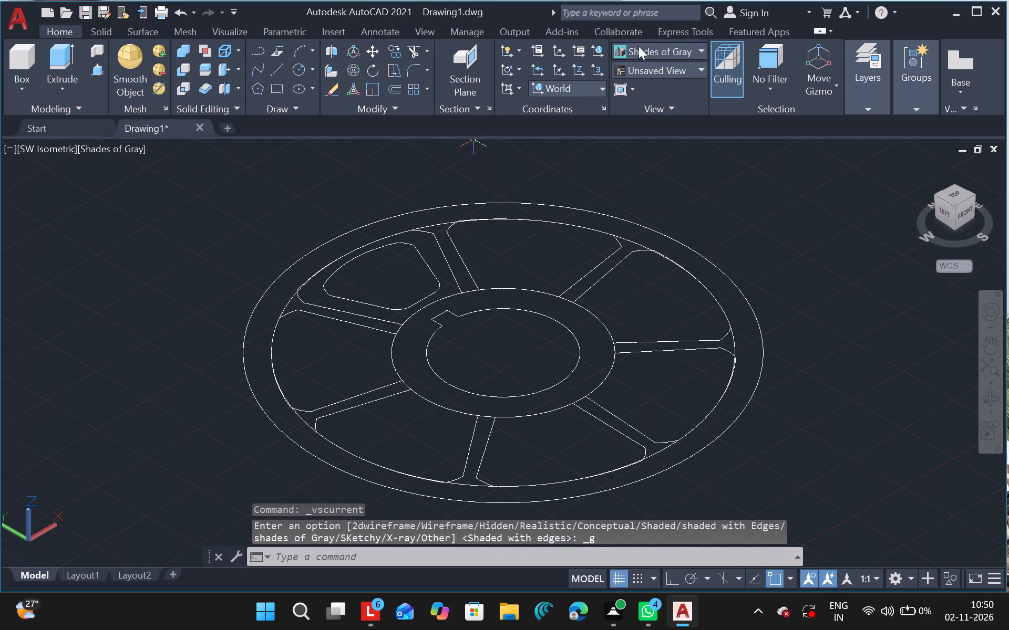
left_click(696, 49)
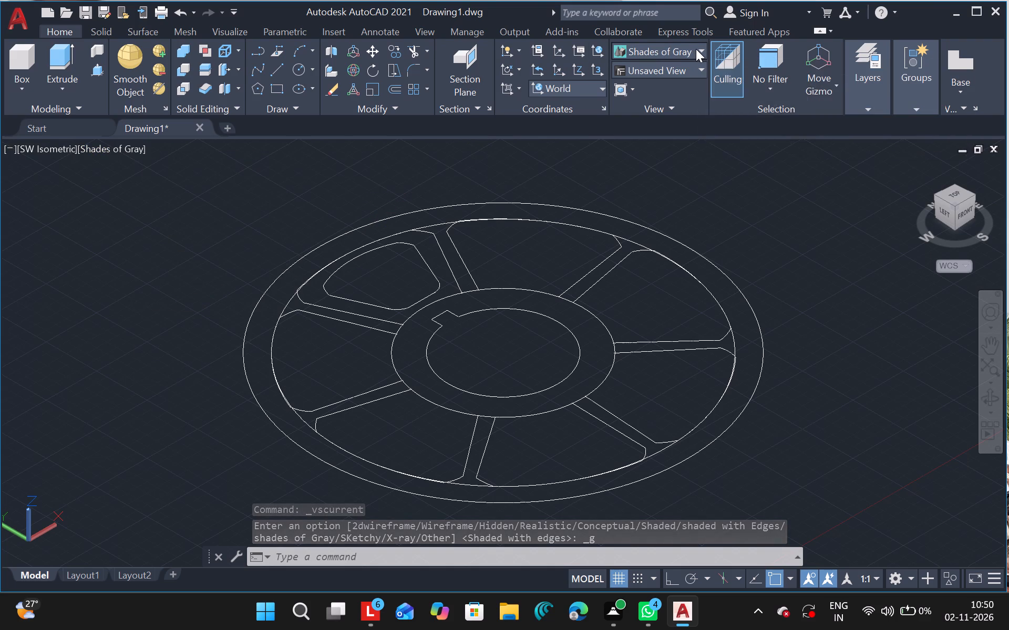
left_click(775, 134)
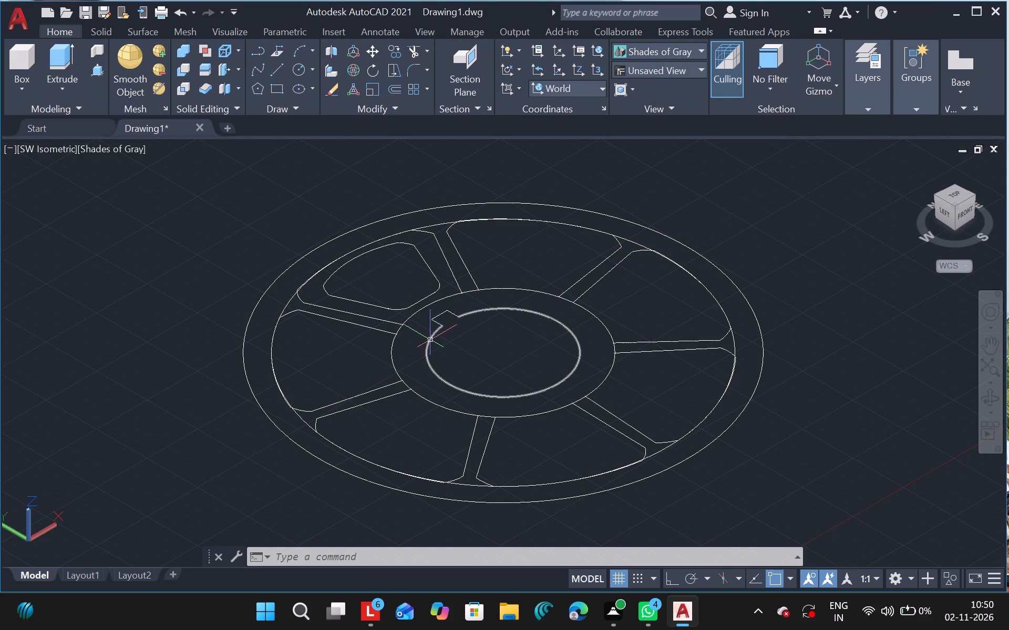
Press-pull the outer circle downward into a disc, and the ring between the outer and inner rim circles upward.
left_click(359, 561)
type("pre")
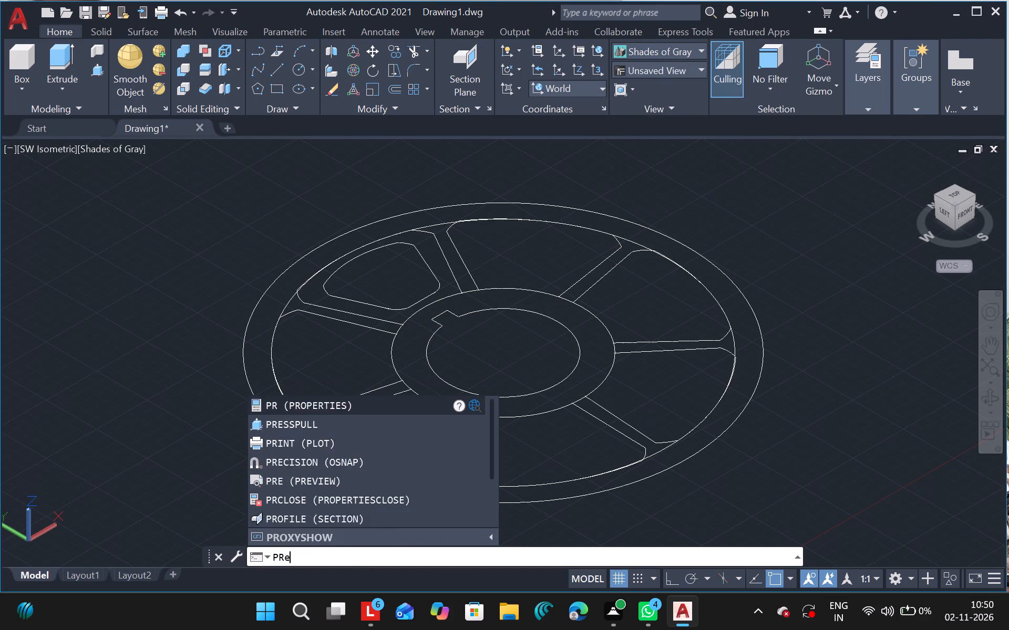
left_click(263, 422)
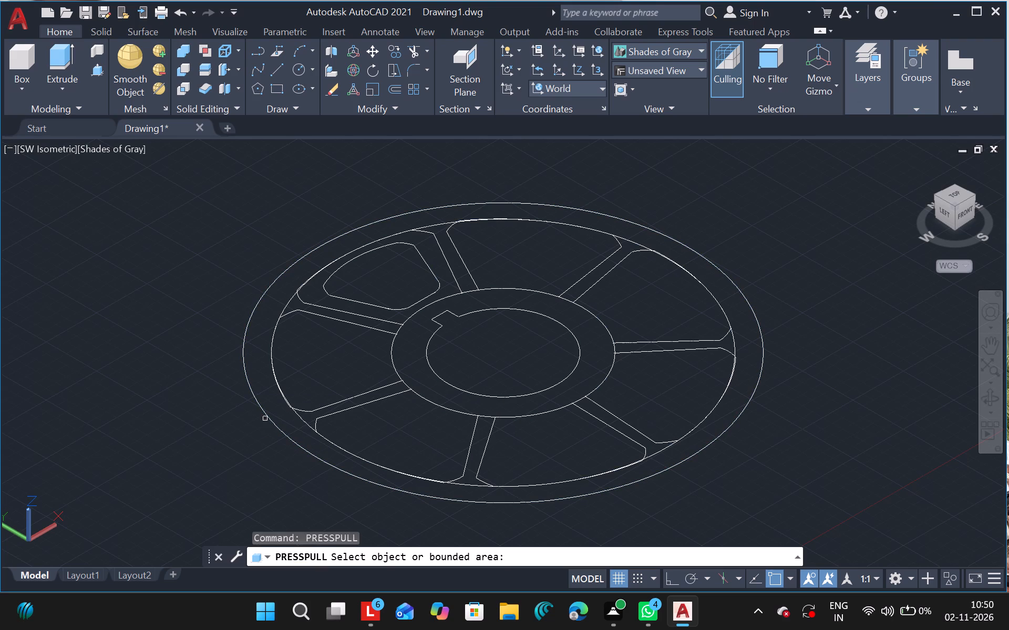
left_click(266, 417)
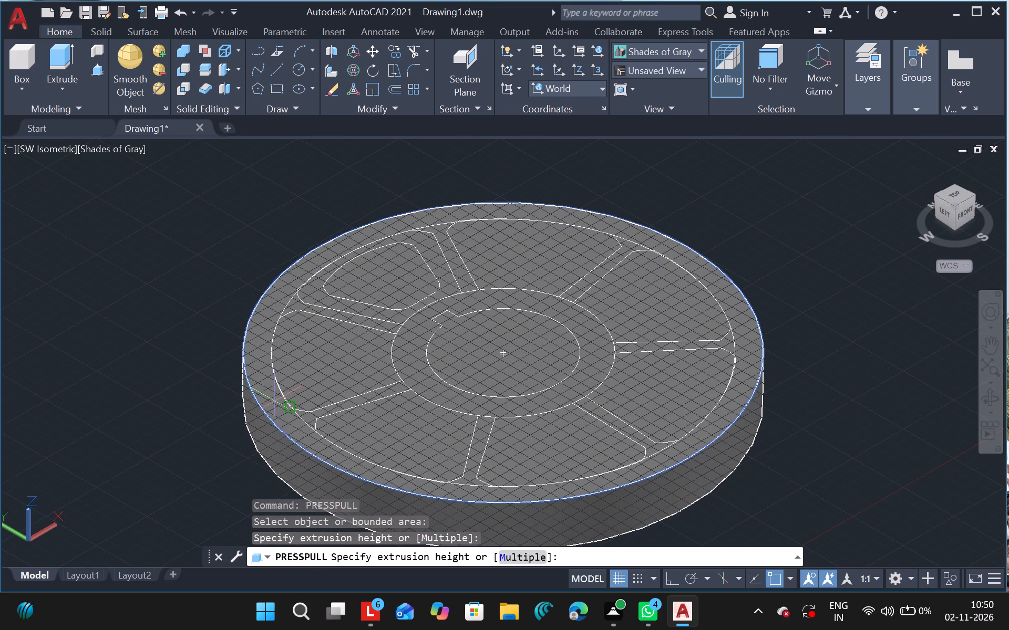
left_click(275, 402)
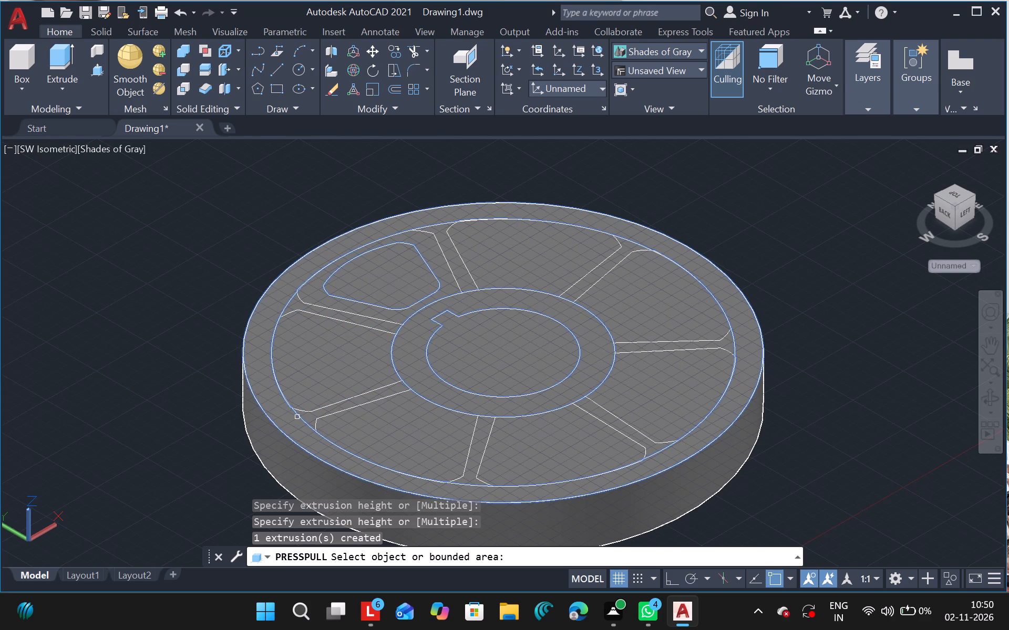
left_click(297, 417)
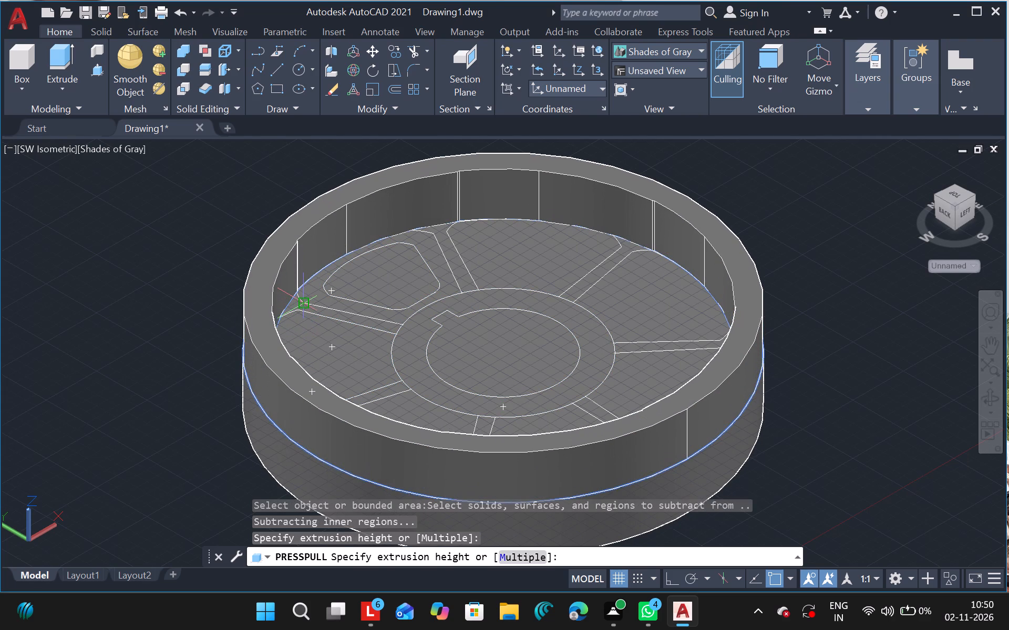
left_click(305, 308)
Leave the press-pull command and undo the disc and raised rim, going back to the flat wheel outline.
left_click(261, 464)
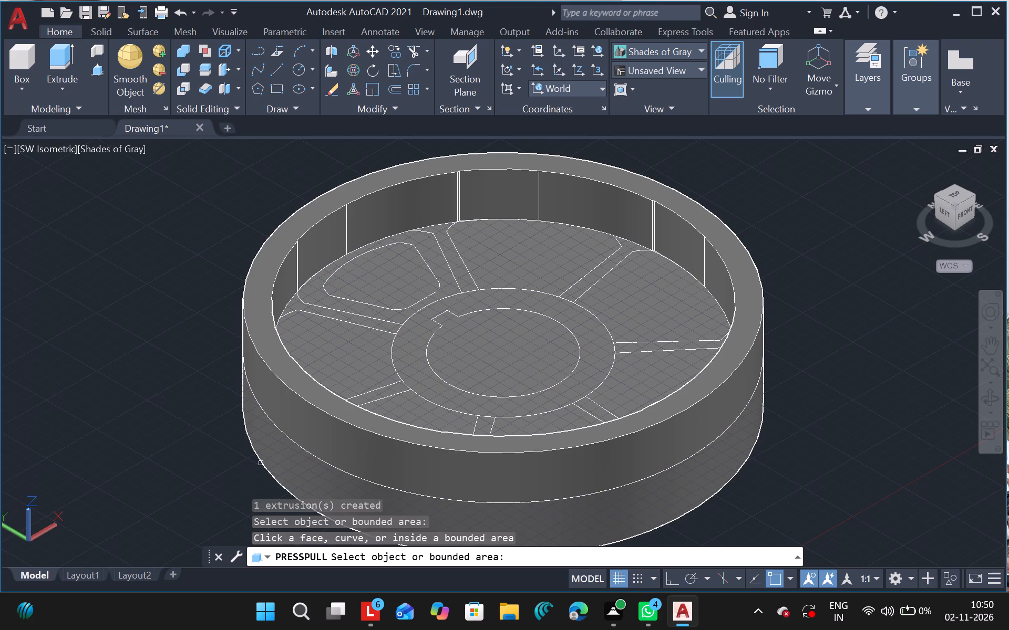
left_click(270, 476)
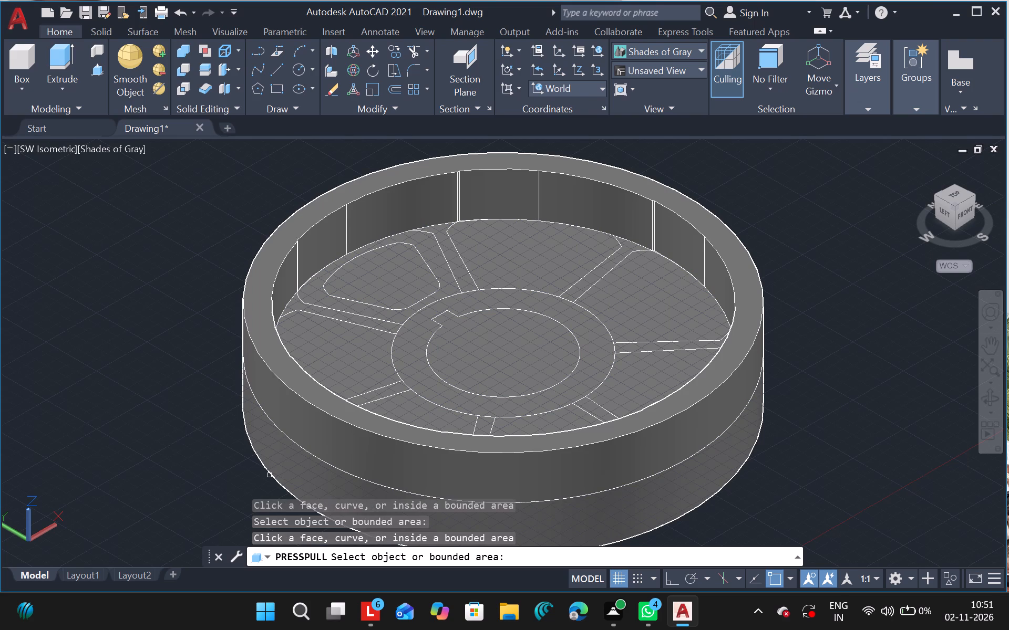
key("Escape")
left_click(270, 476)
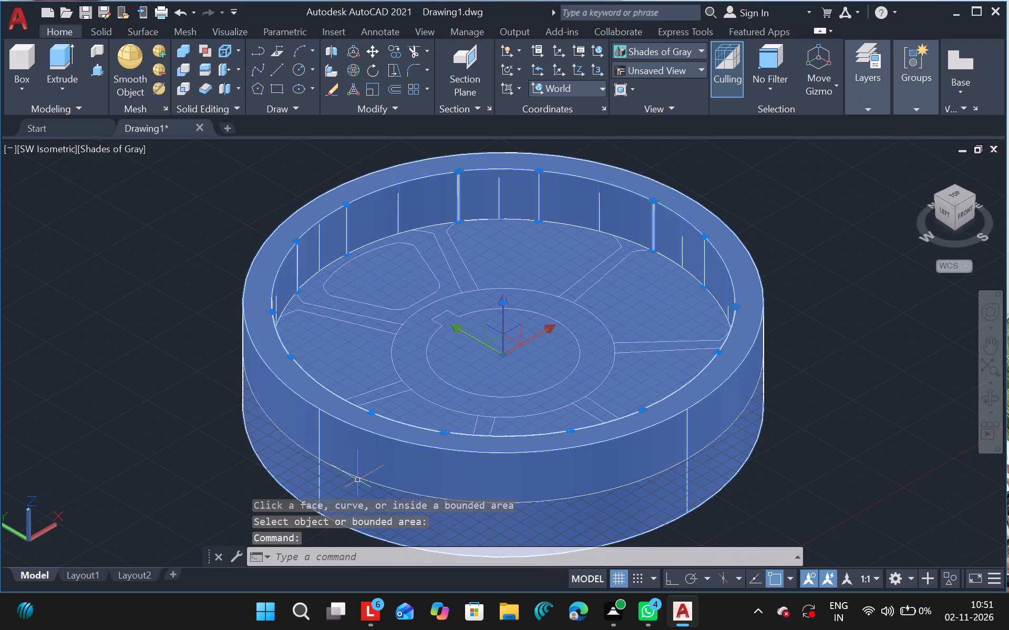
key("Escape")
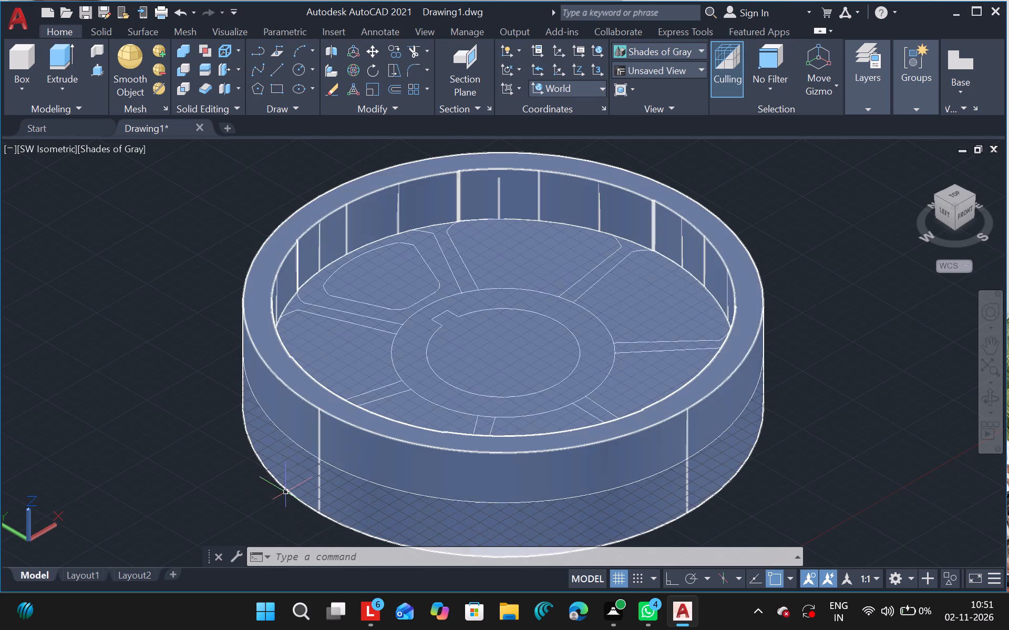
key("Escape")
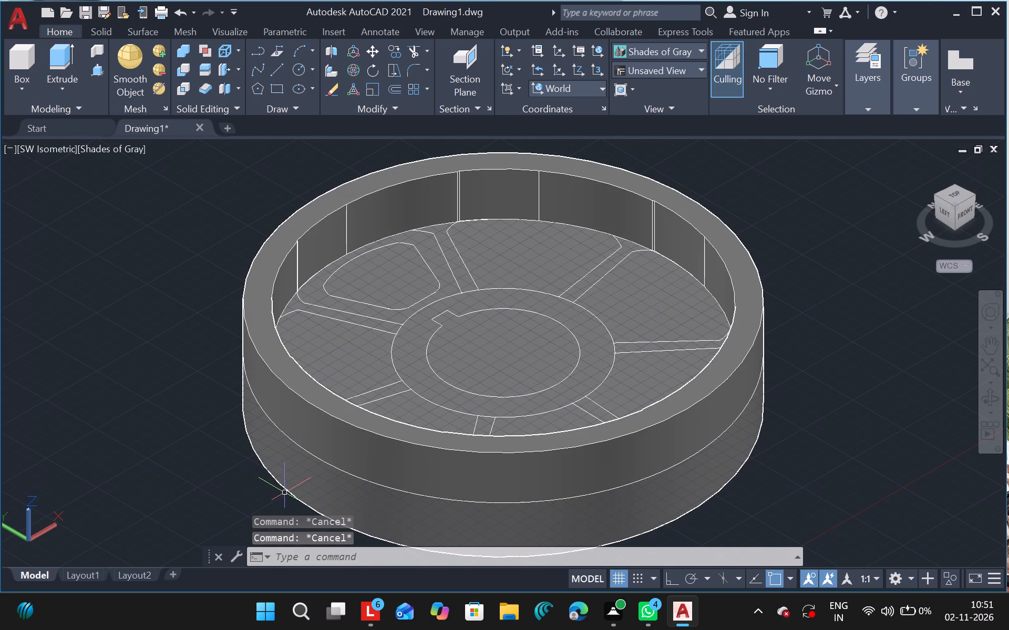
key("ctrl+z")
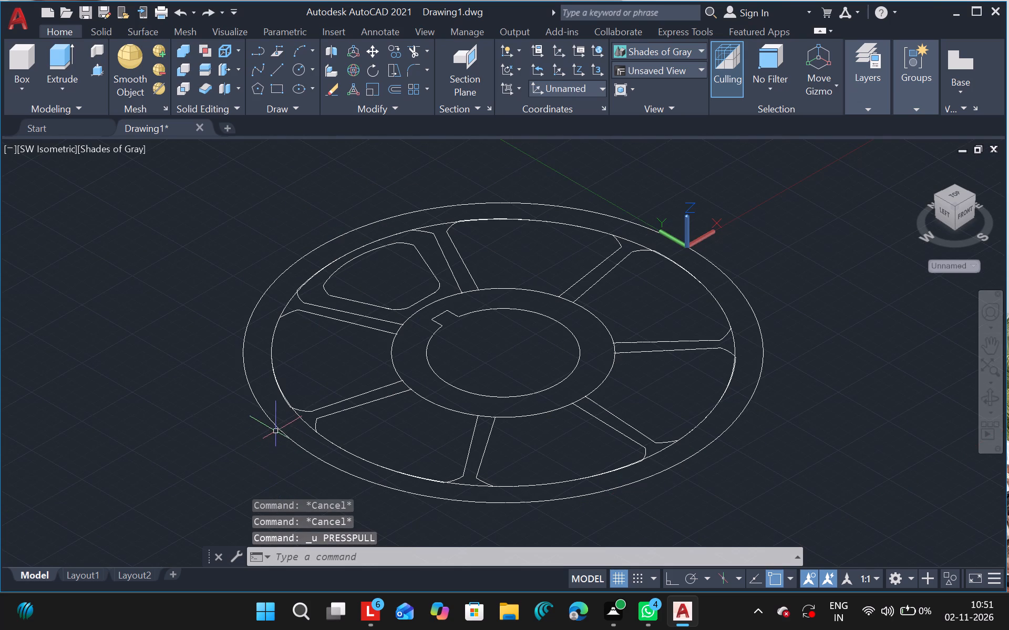
Press-pull the wheel's outer circle upward into a solid disc.
left_click(276, 428)
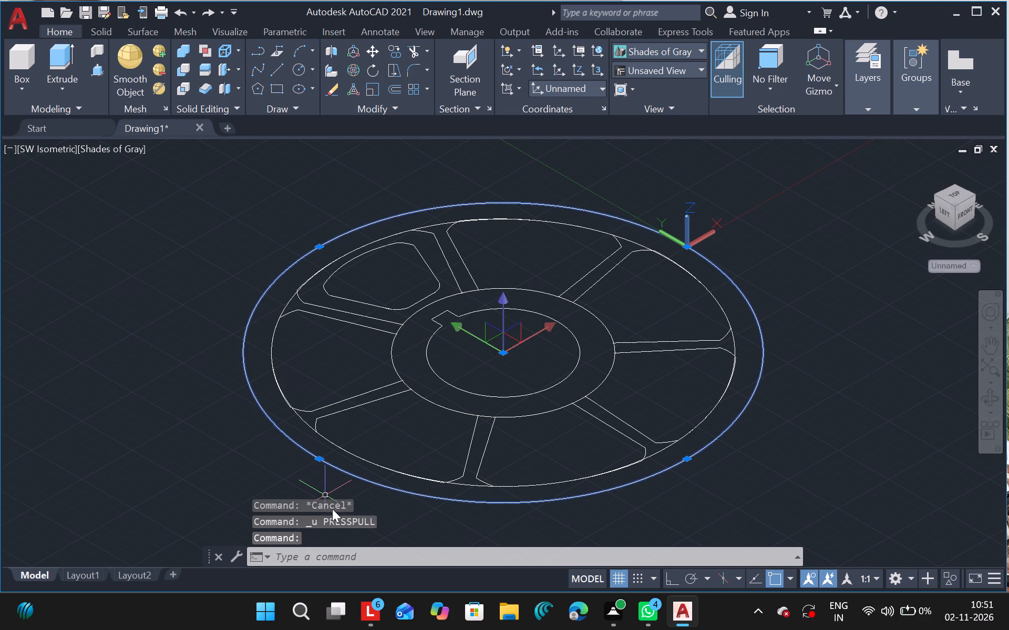
type("pre")
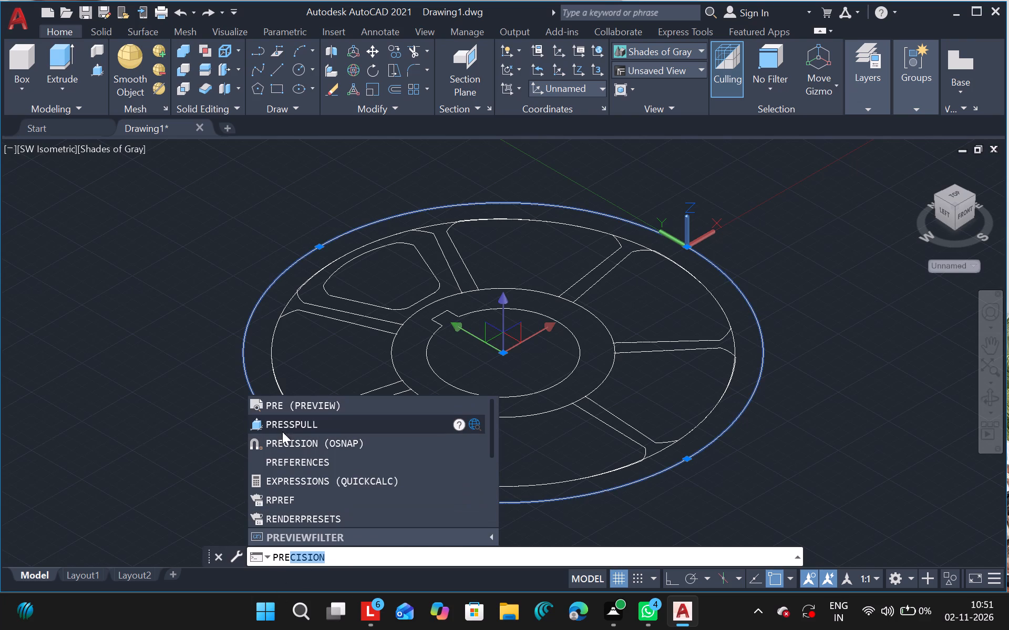
left_click(282, 424)
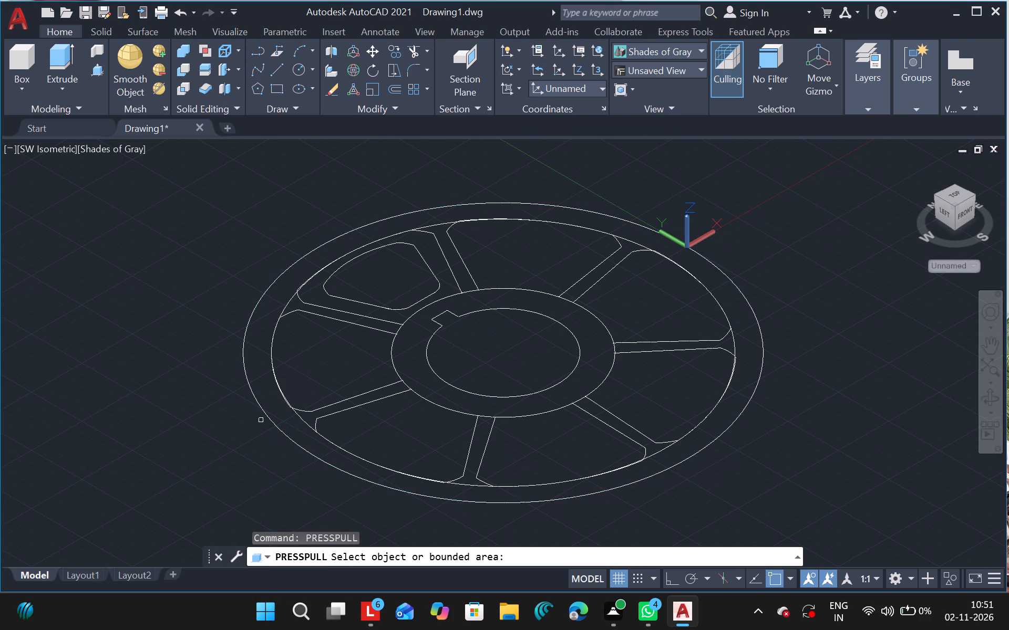
left_click(269, 414)
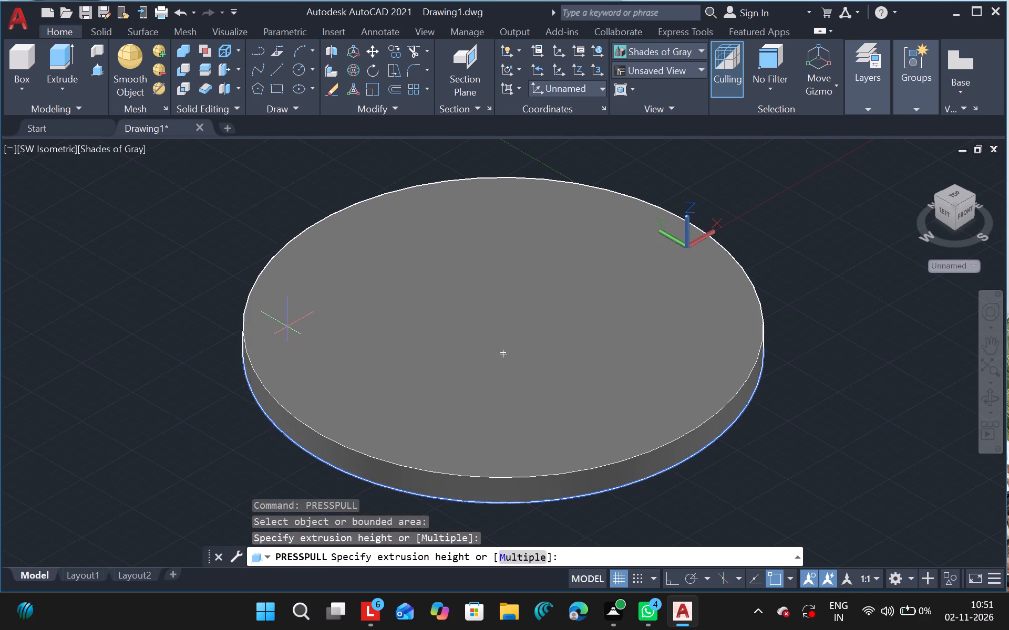
left_click(299, 296)
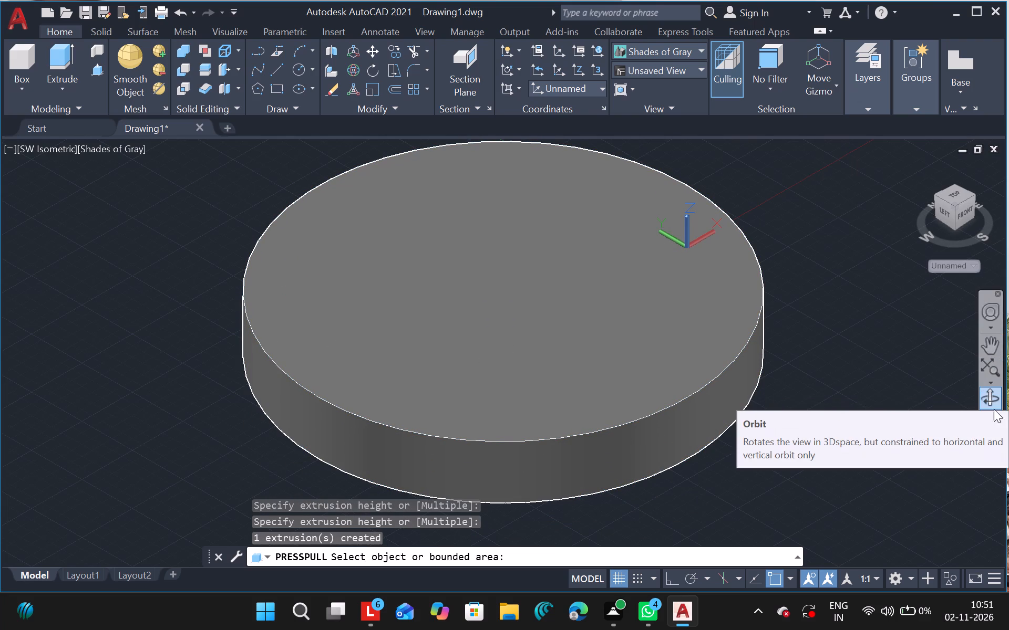
From the disc's underside, press-pull the ring between the two rim circles into the disc to cut it away.
left_click(990, 396)
left_click_drag(866, 390, 714, 229)
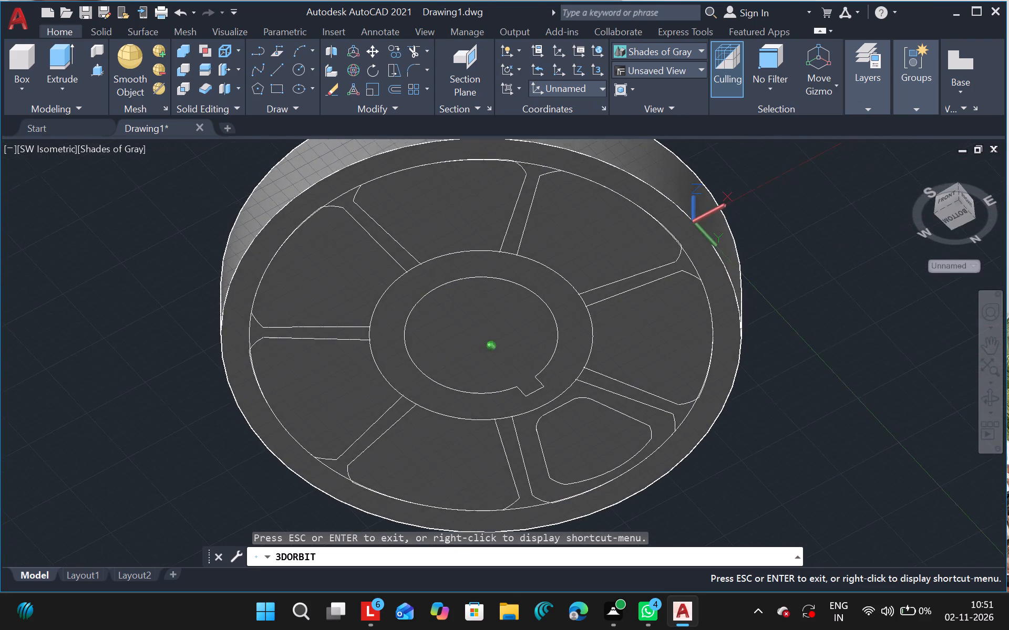
left_click_drag(714, 229, 559, 204)
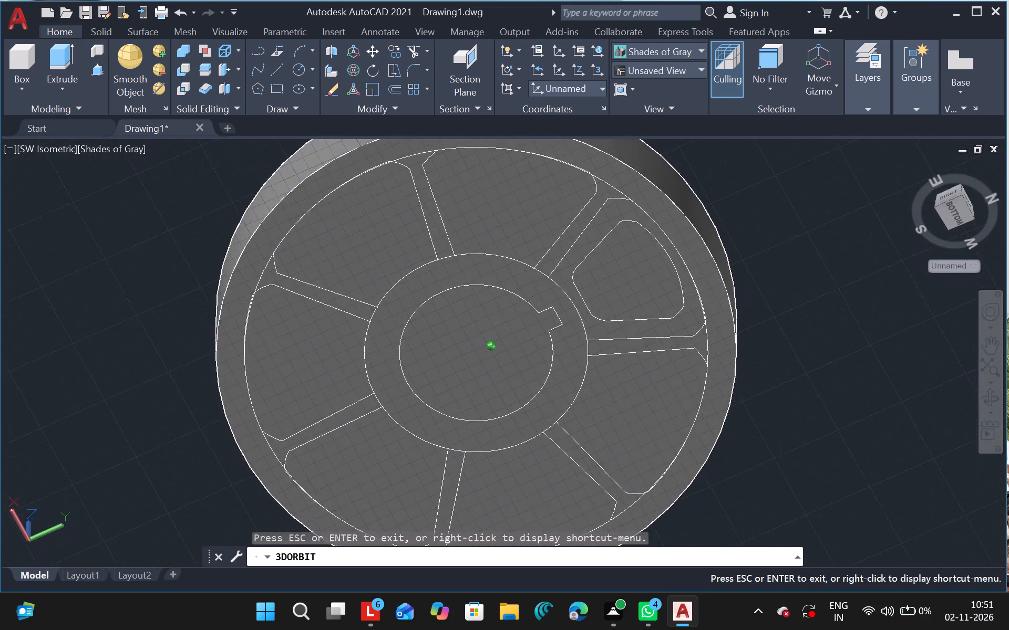
left_click_drag(559, 204, 292, 161)
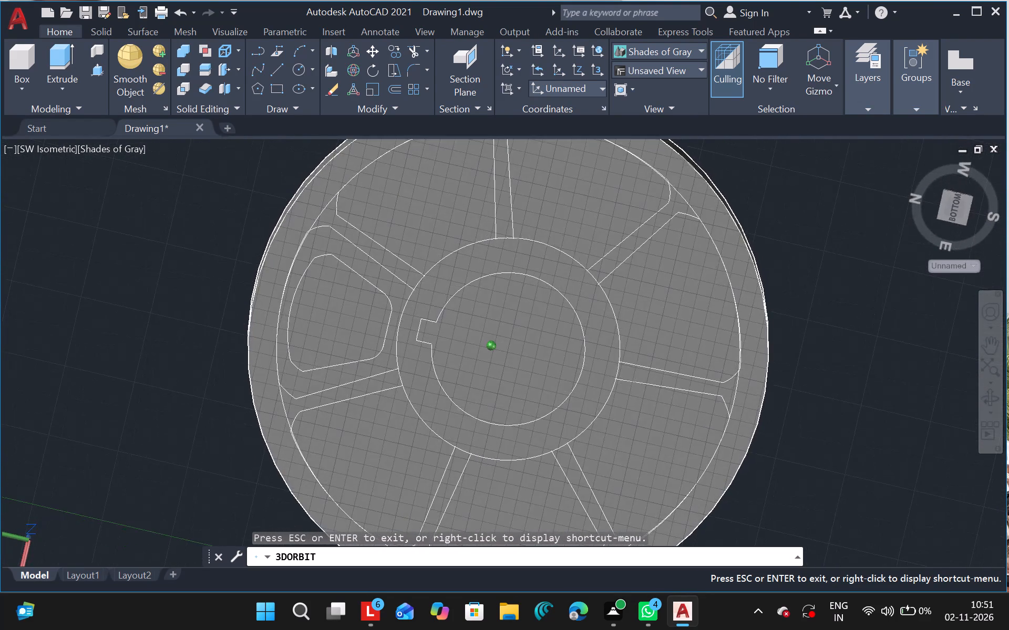
left_click_drag(292, 161, 396, 152)
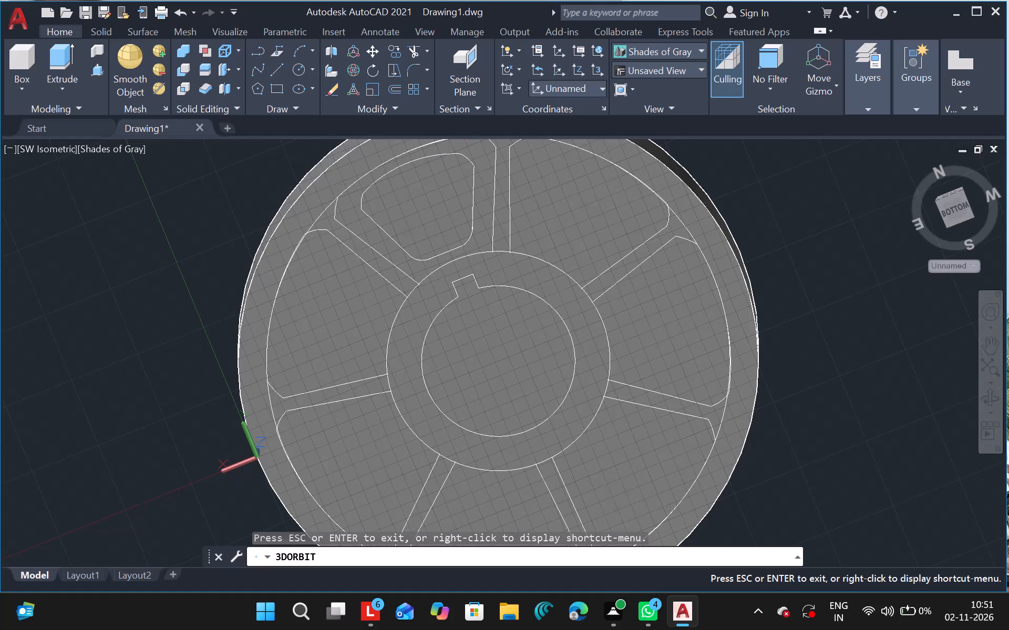
key("Escape")
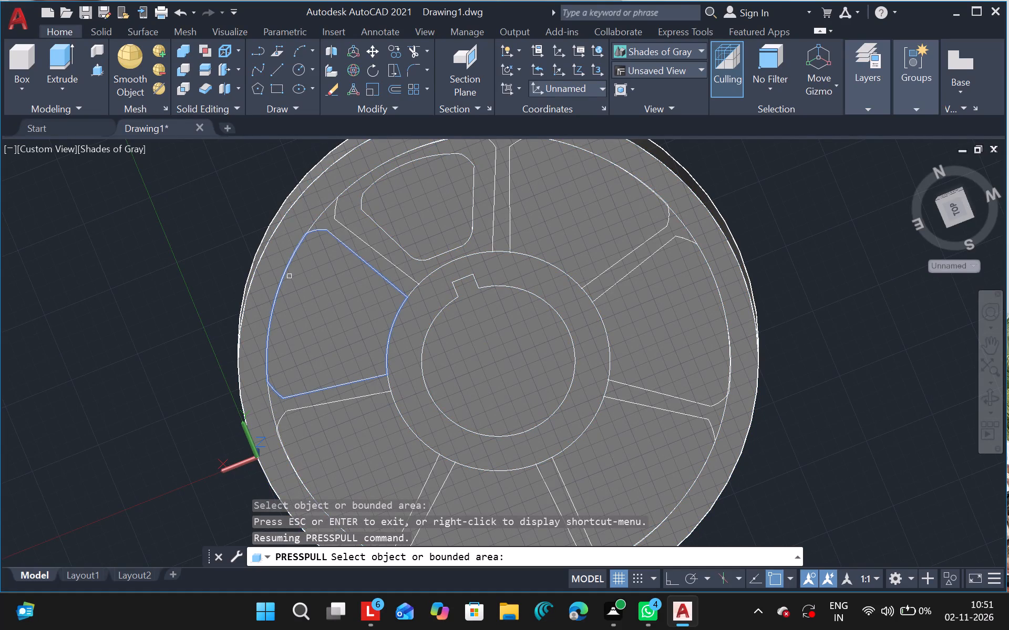
left_click(317, 217)
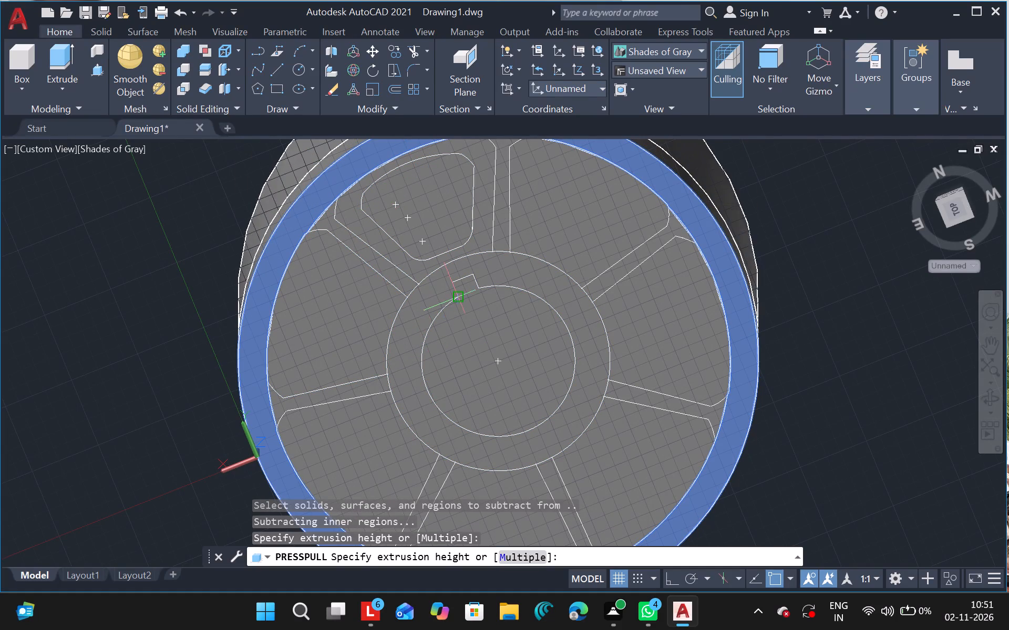
left_click(440, 334)
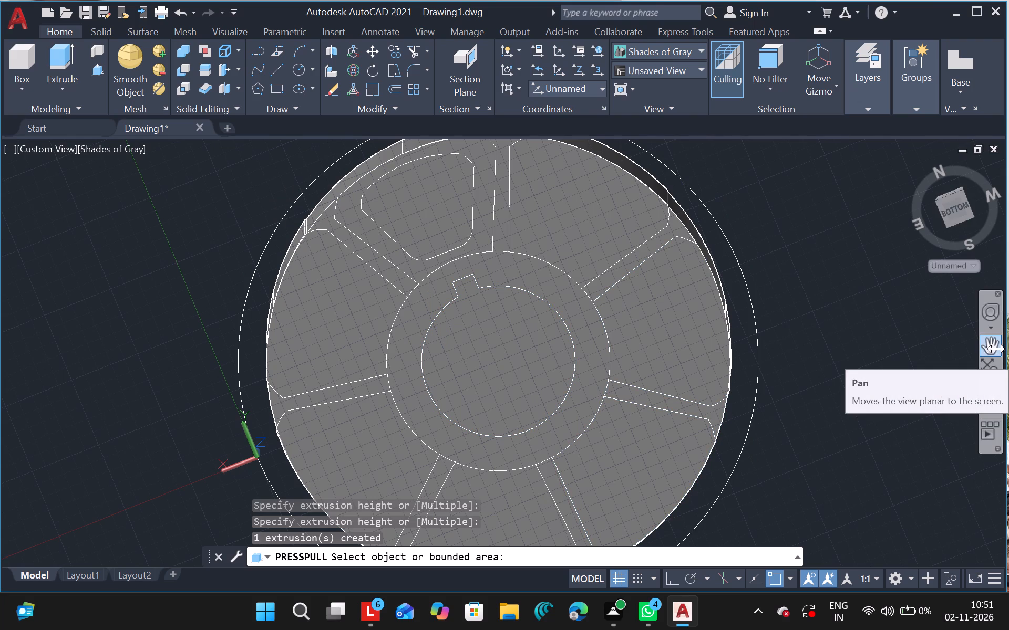
Press-pull the area enclosed by the bore and keyway through the disc to cut the central hole.
left_click(991, 393)
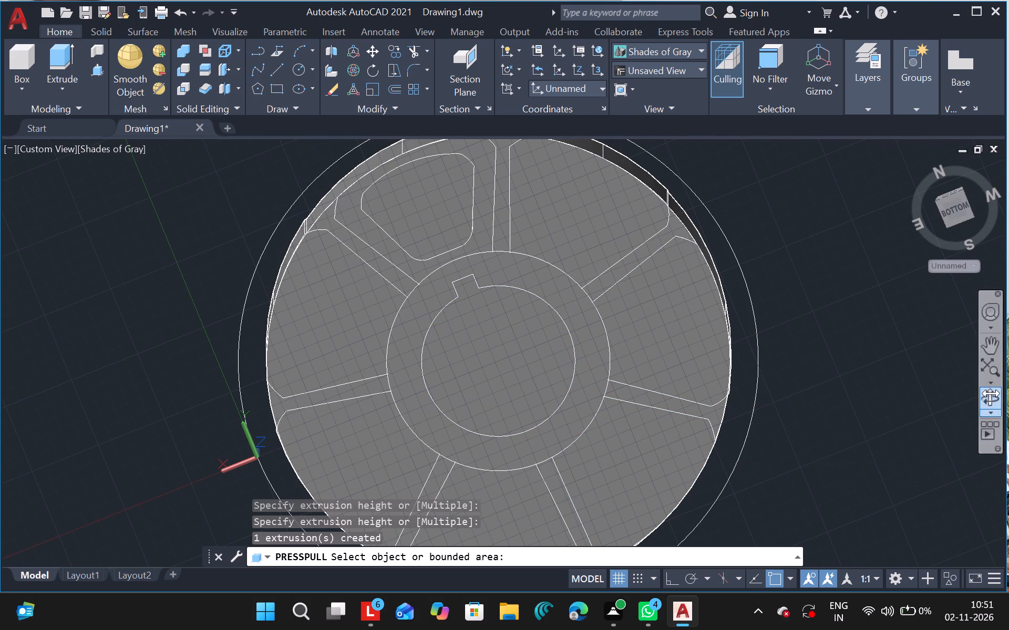
left_click_drag(765, 350, 629, 317)
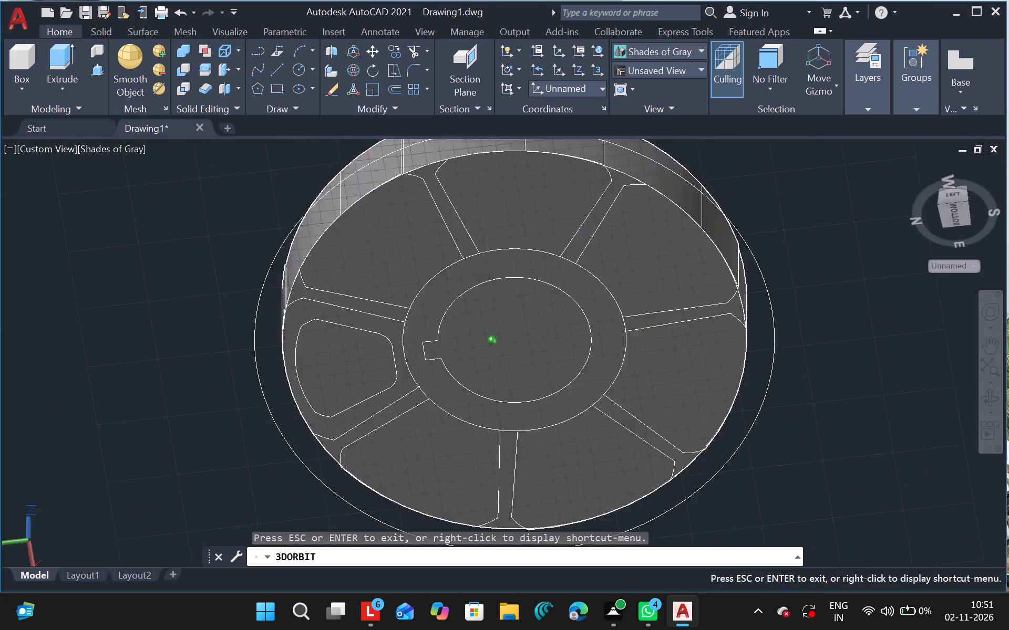
left_click_drag(629, 317, 710, 386)
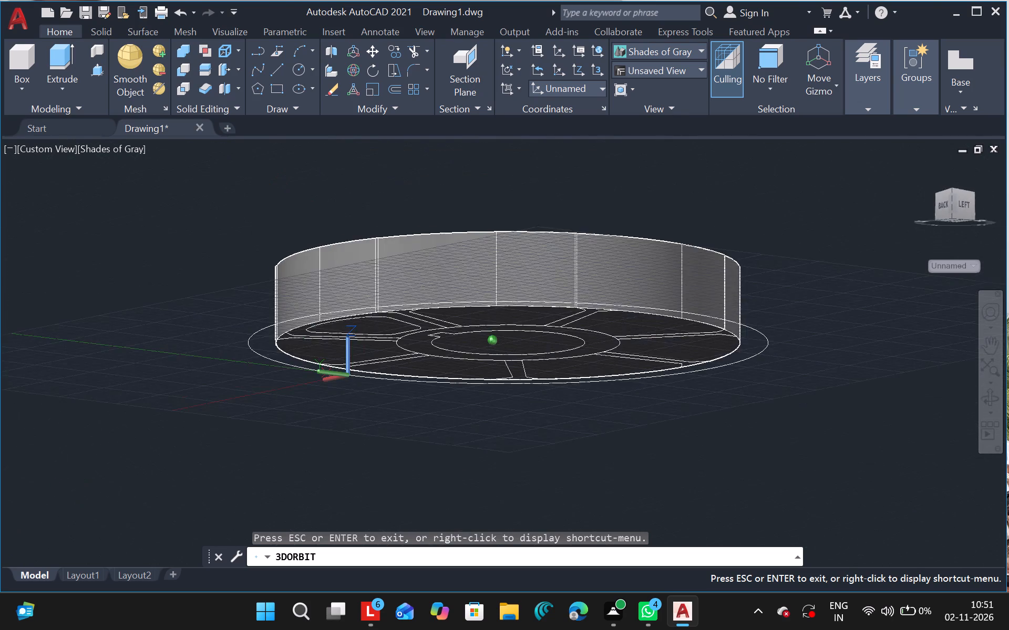
left_click_drag(710, 386, 719, 221)
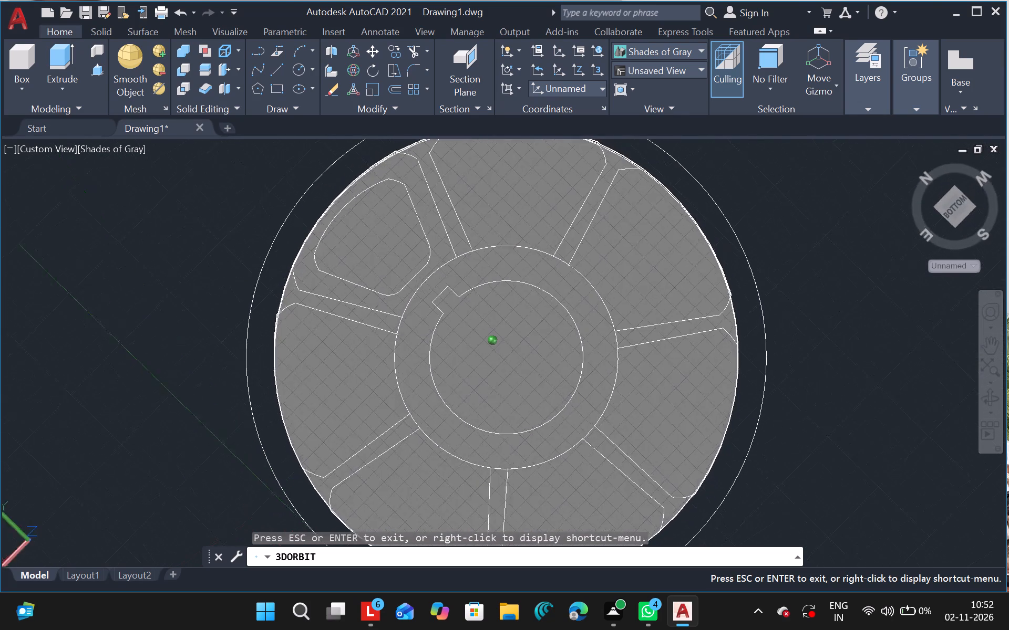
left_click_drag(719, 221, 720, 206)
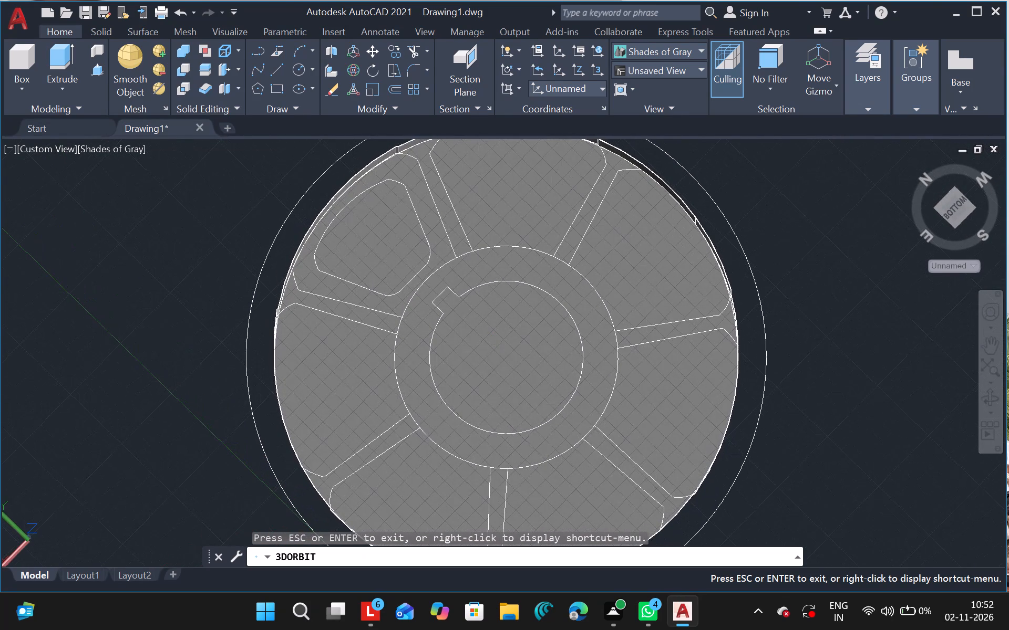
key("Escape")
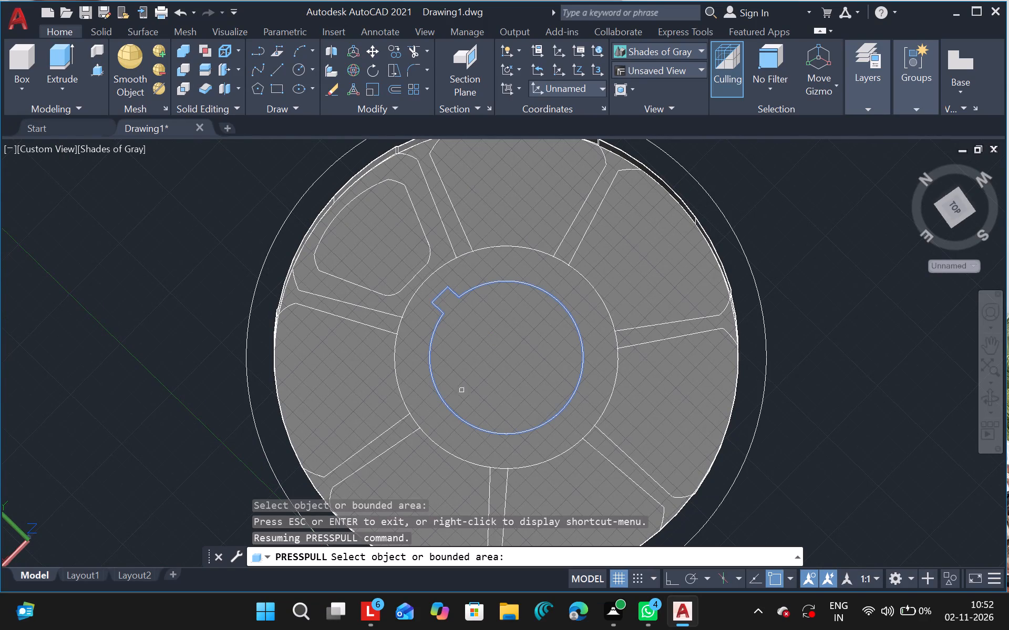
left_click(455, 399)
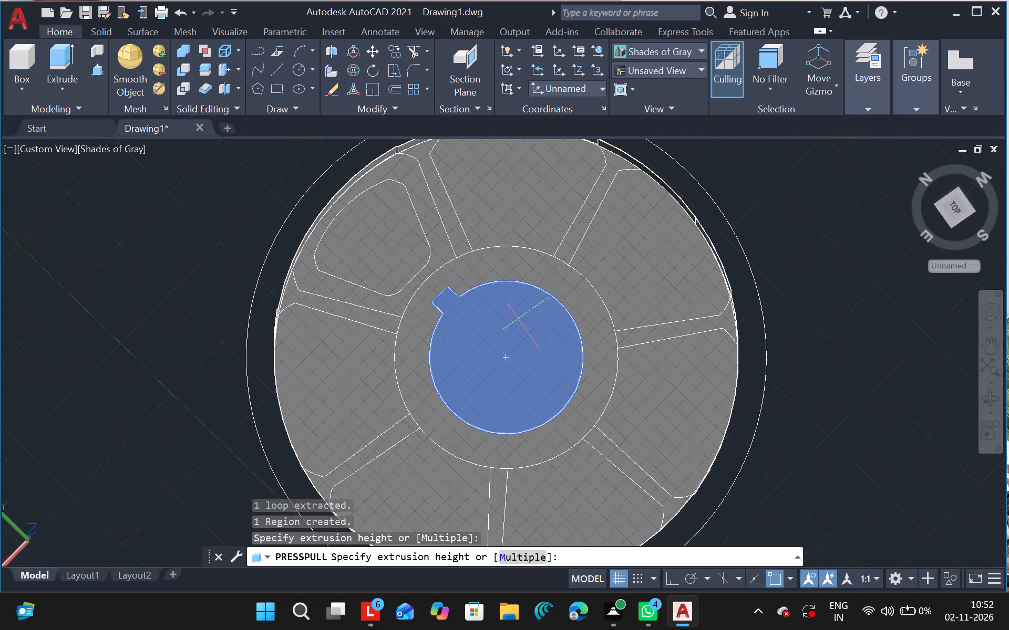
left_click(518, 319)
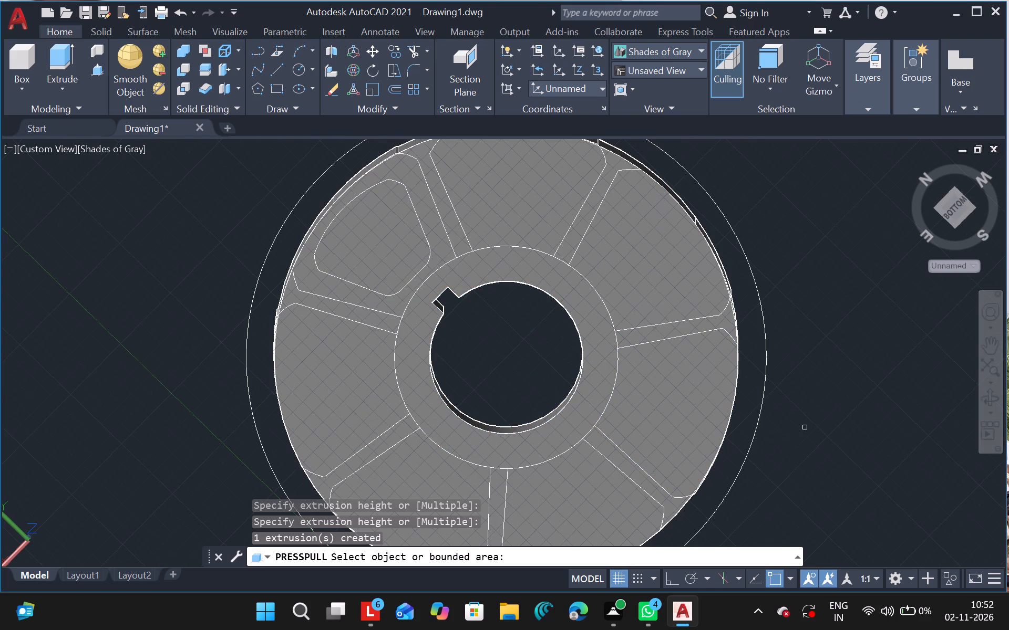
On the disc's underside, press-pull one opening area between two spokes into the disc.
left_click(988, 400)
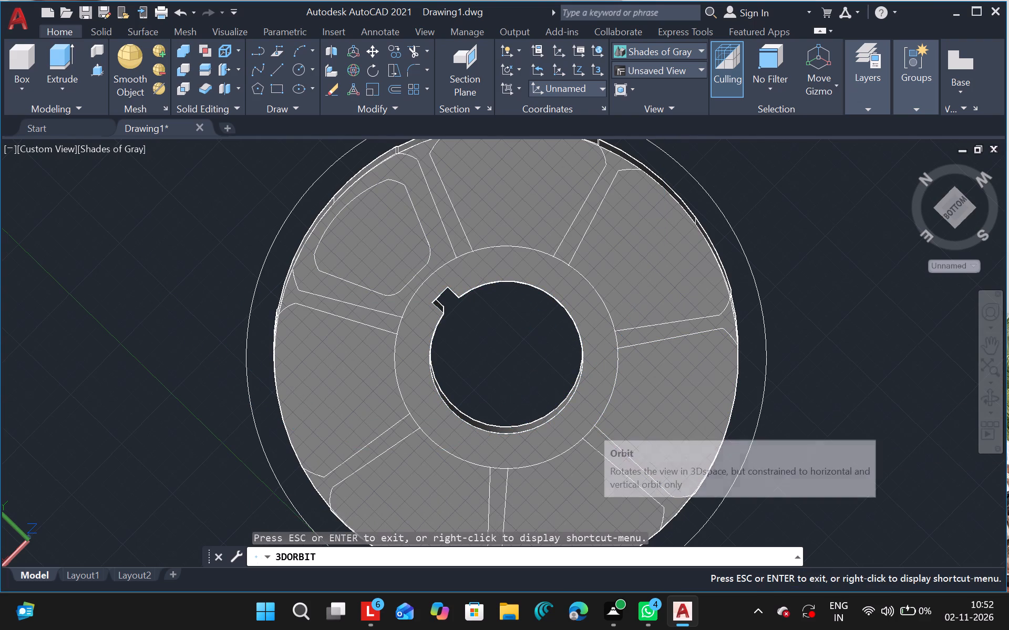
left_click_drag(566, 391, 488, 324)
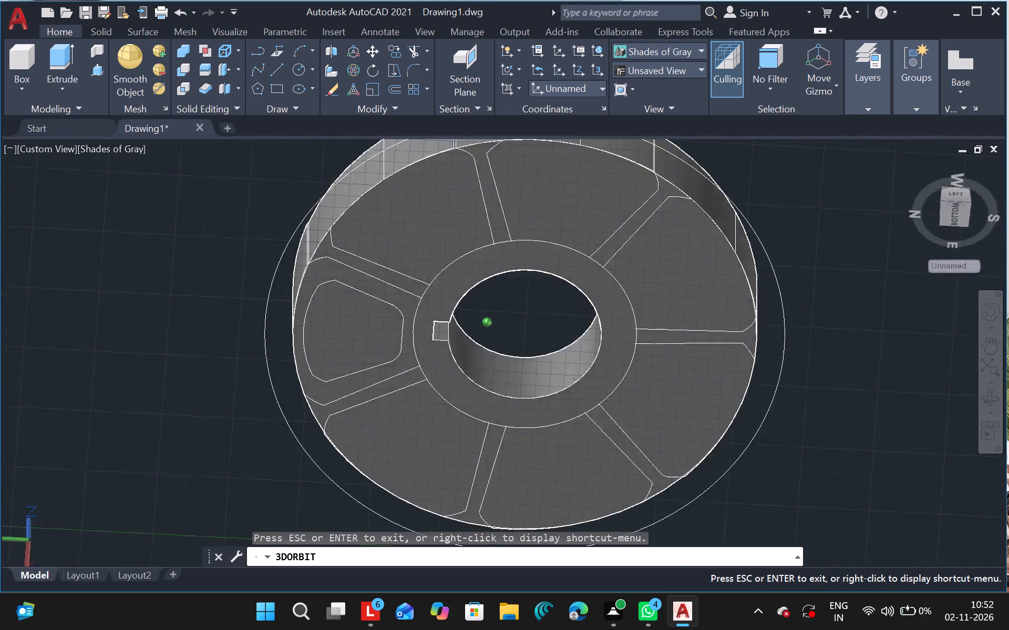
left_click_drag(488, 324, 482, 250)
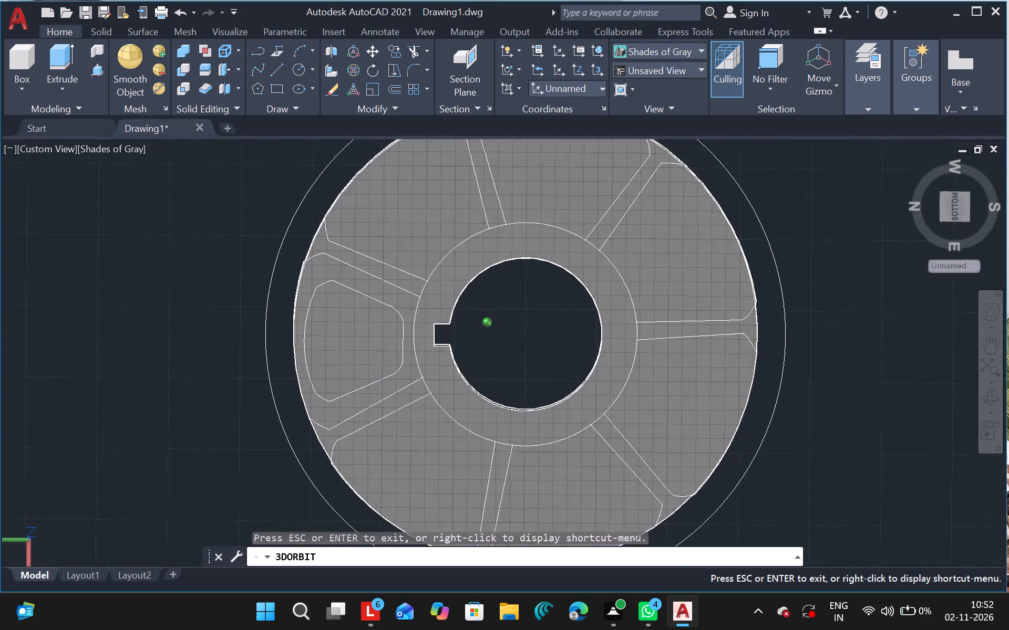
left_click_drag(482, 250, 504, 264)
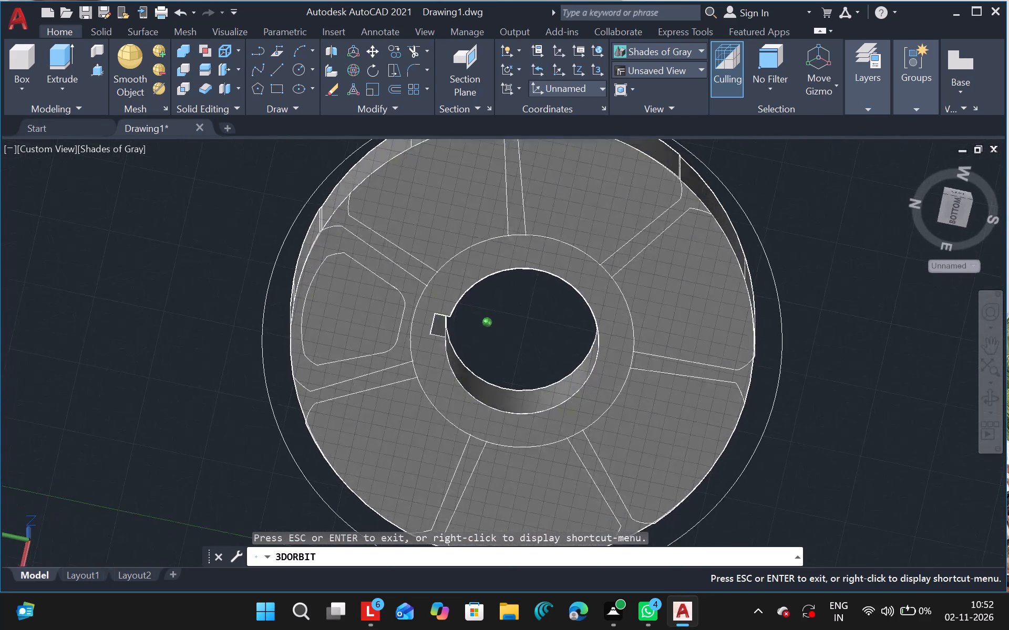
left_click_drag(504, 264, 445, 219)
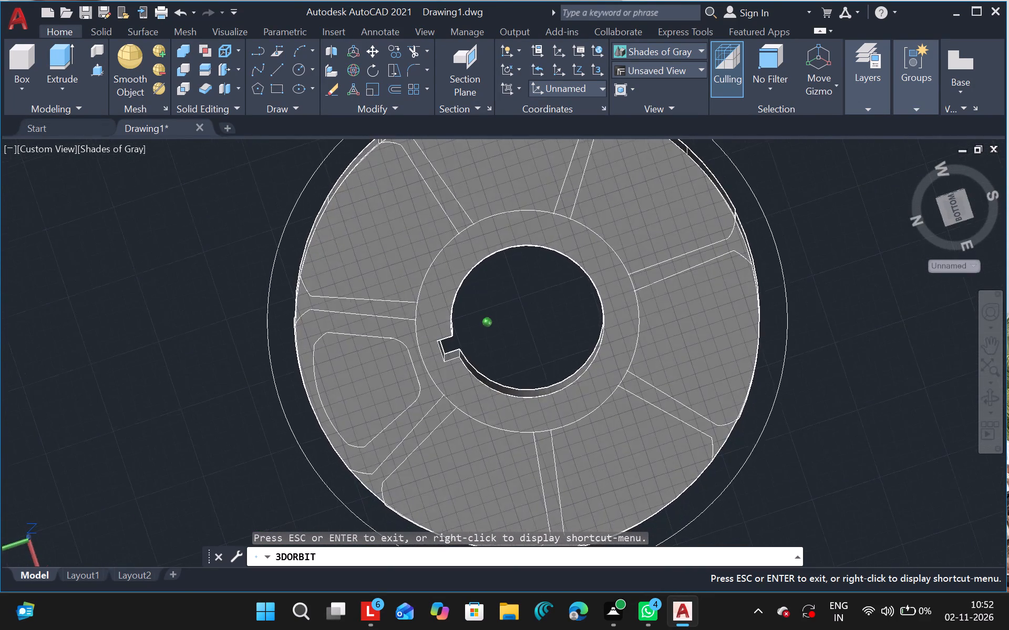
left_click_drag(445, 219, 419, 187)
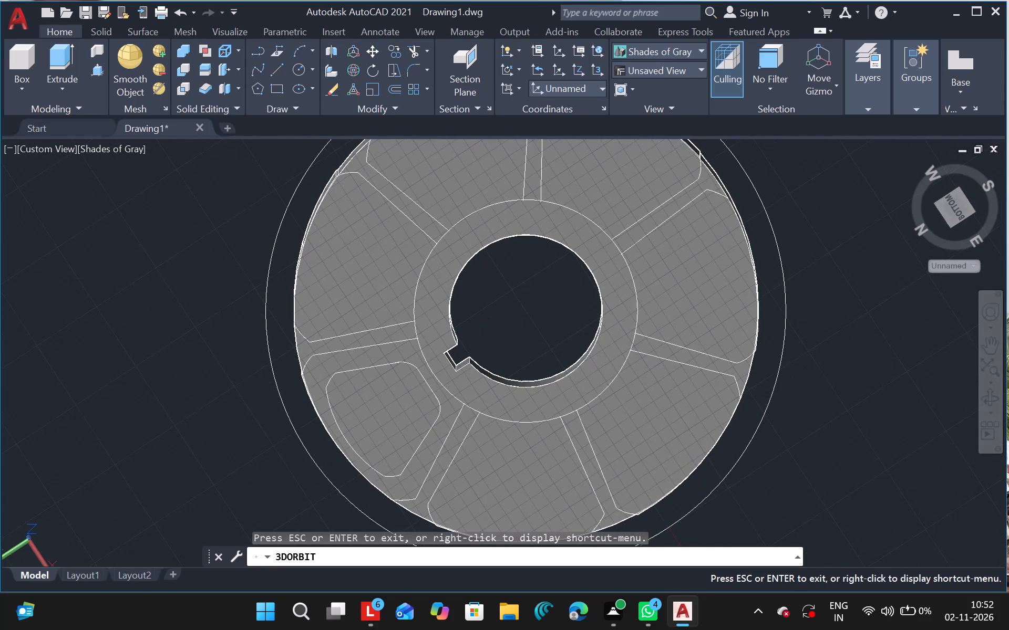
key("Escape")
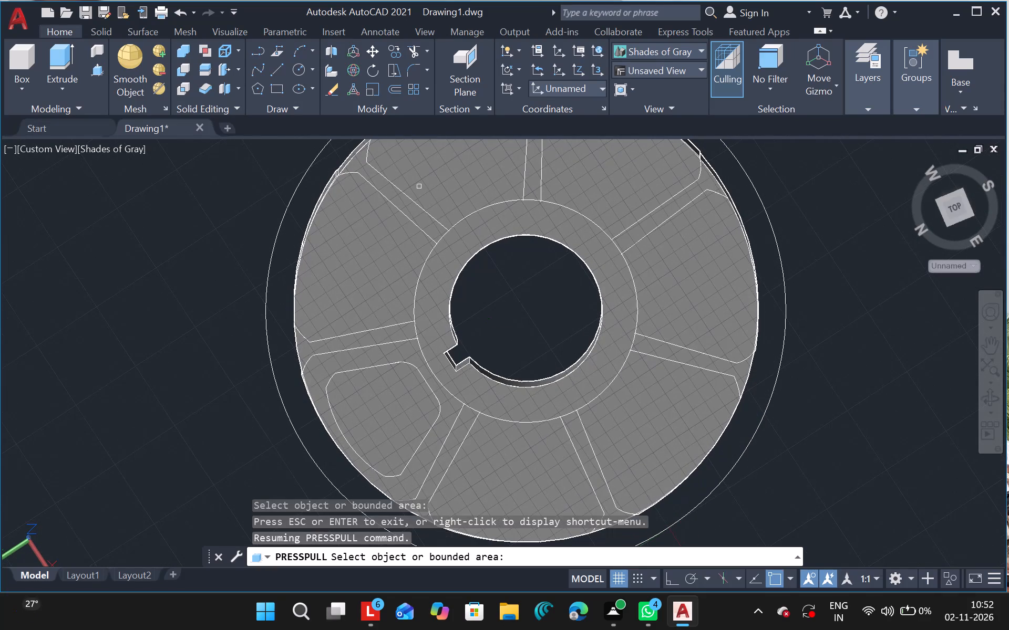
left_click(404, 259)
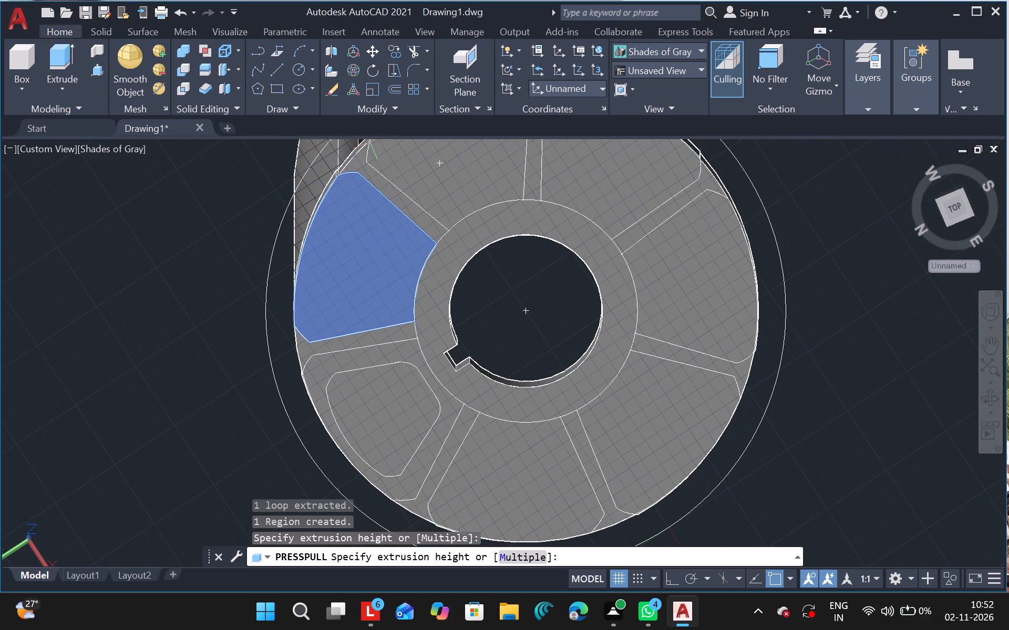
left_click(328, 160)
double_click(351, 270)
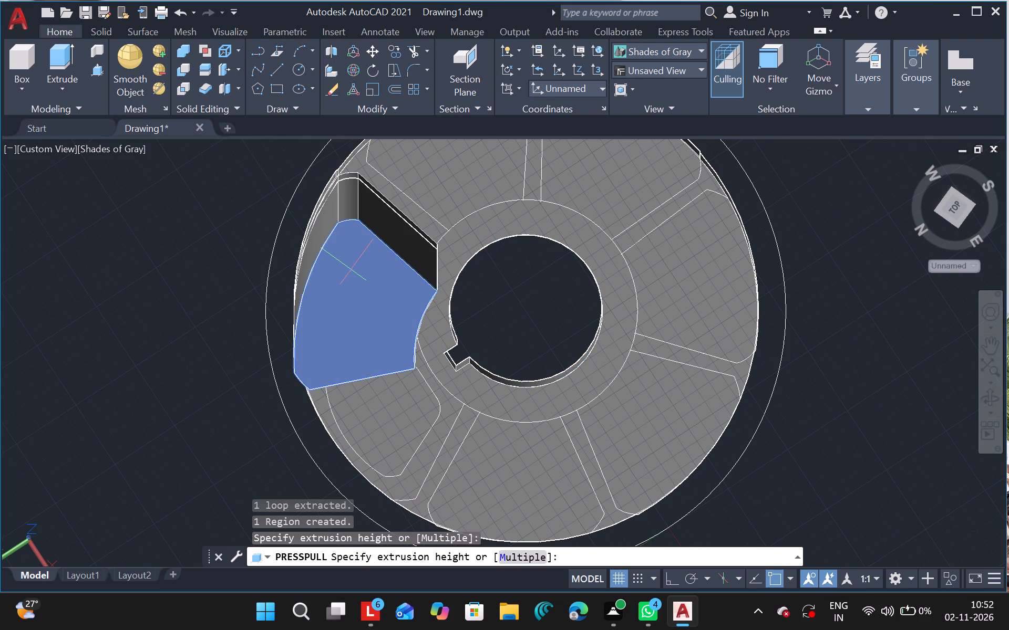
Leave the press-pull command and undo the disc and all its cuts, going back to the flat wheel outline.
key("Delete")
key("Escape")
key("Escape")
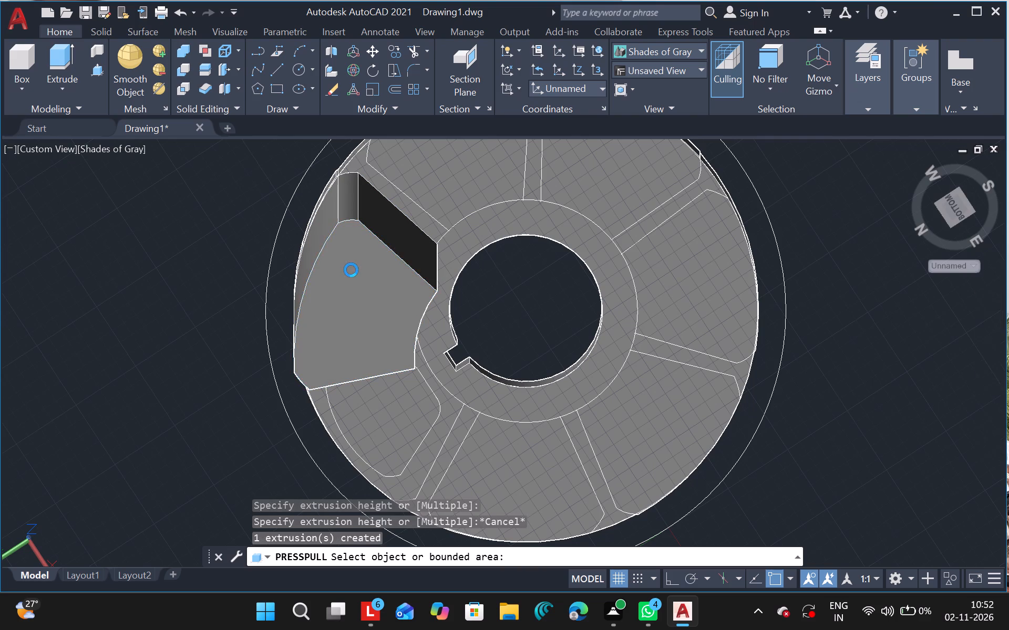
key("Escape")
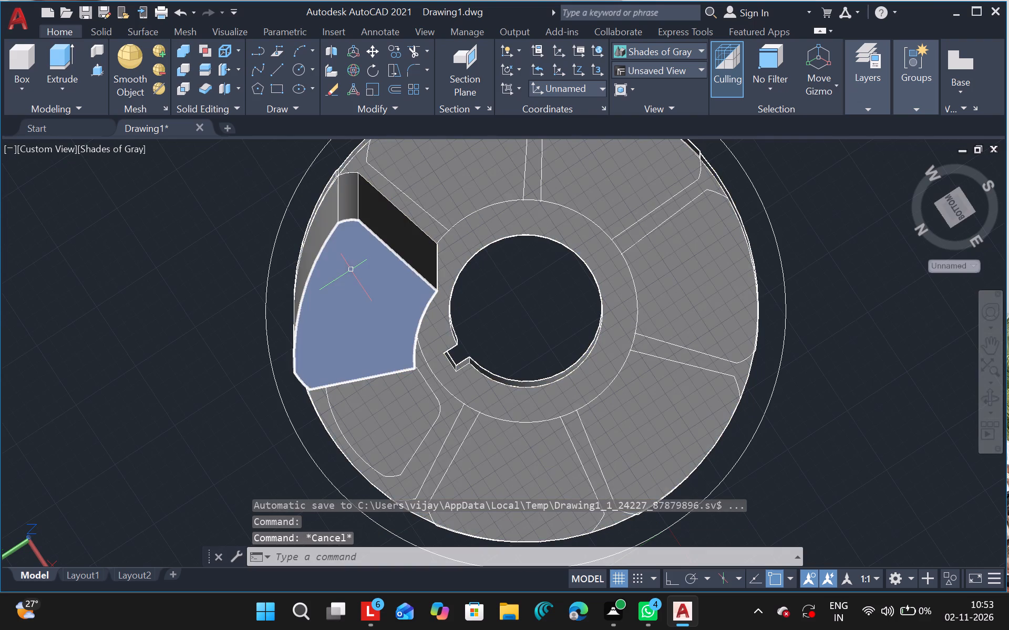
key("ctrl+z")
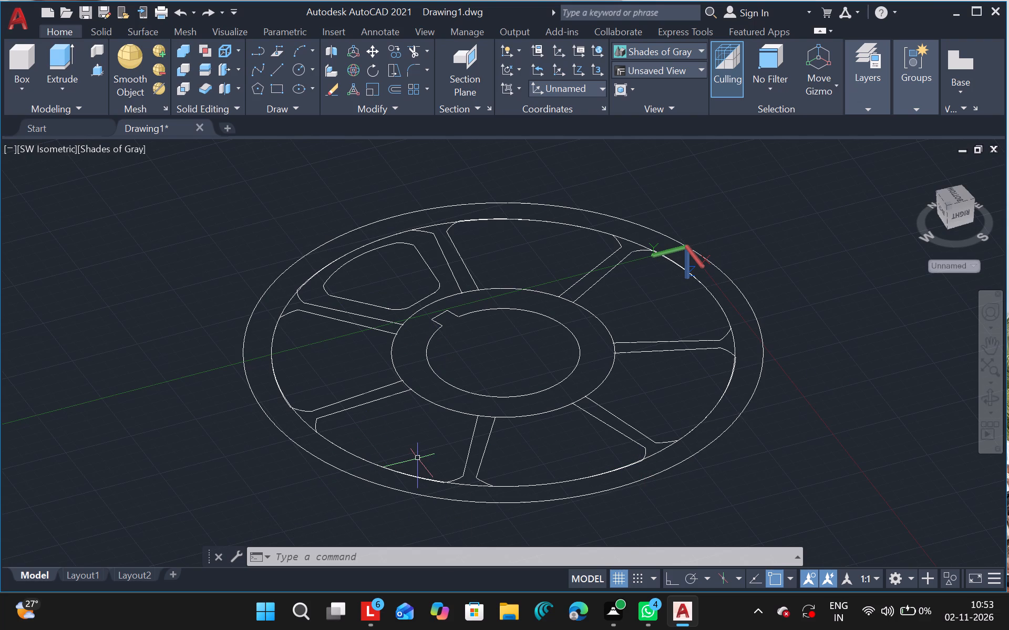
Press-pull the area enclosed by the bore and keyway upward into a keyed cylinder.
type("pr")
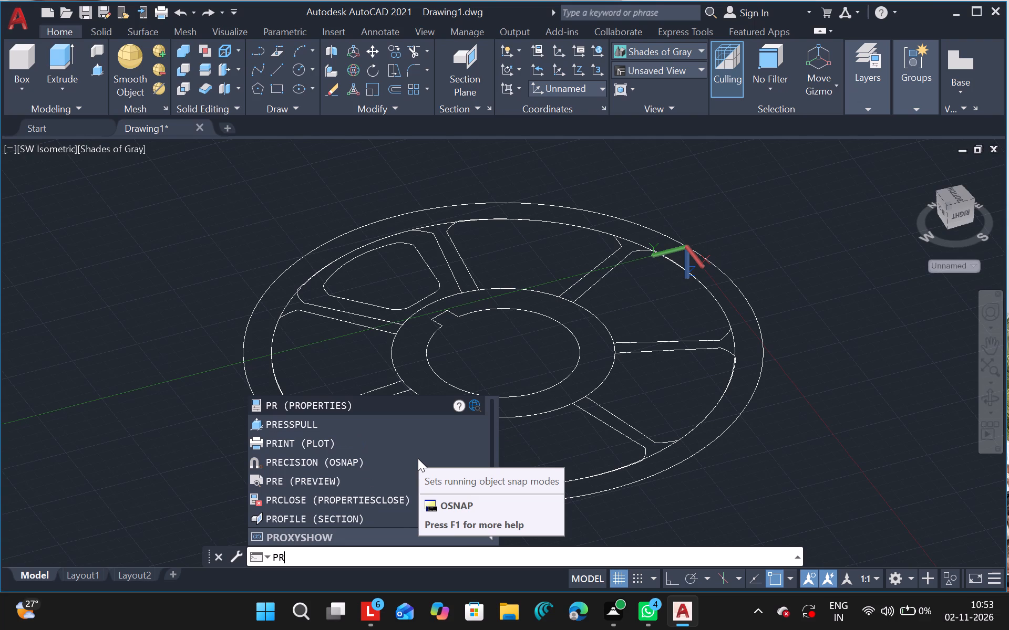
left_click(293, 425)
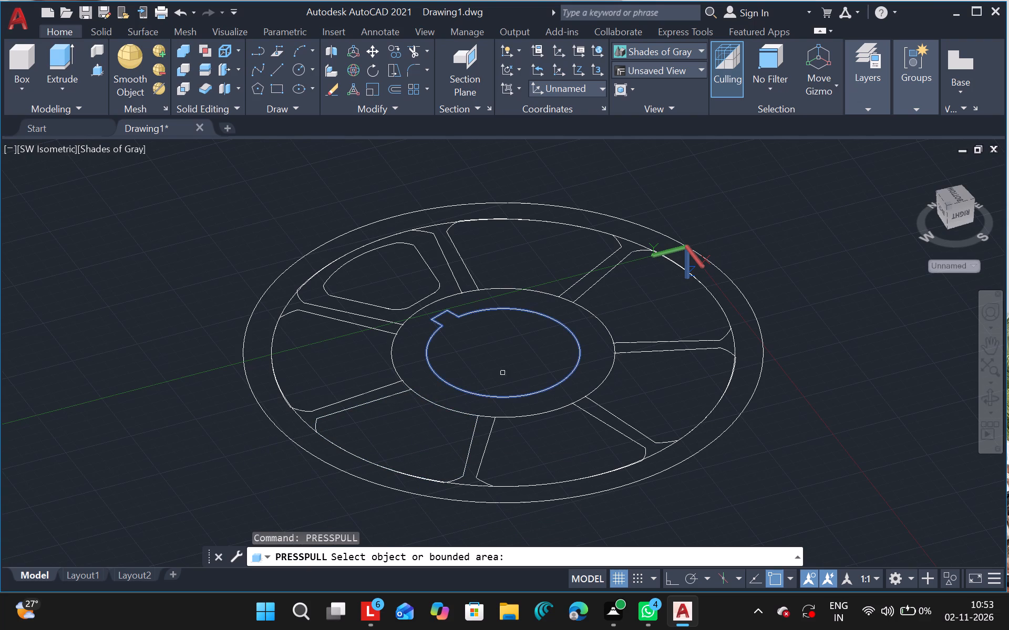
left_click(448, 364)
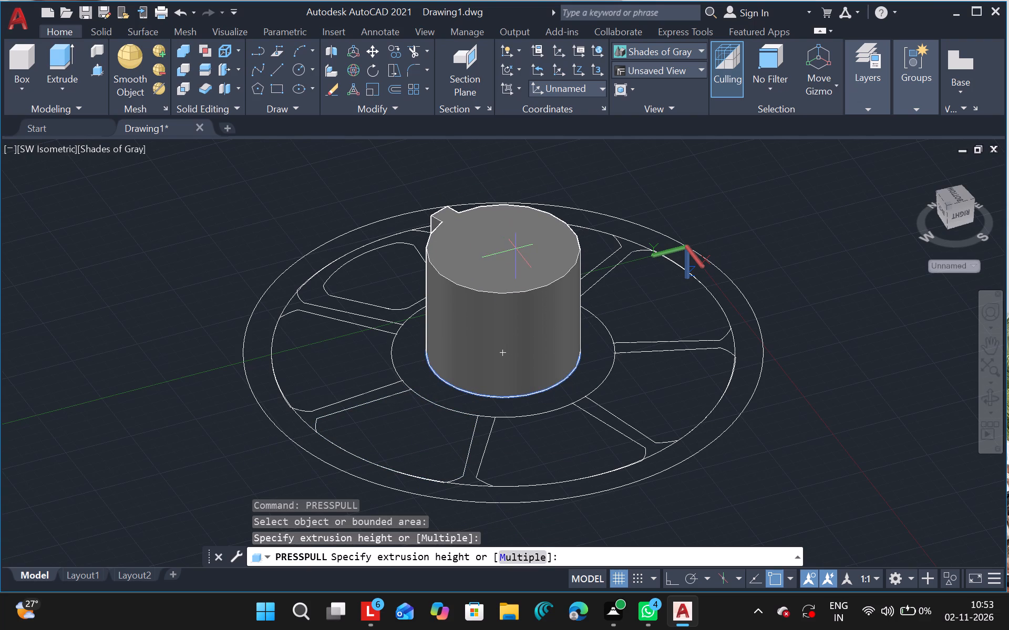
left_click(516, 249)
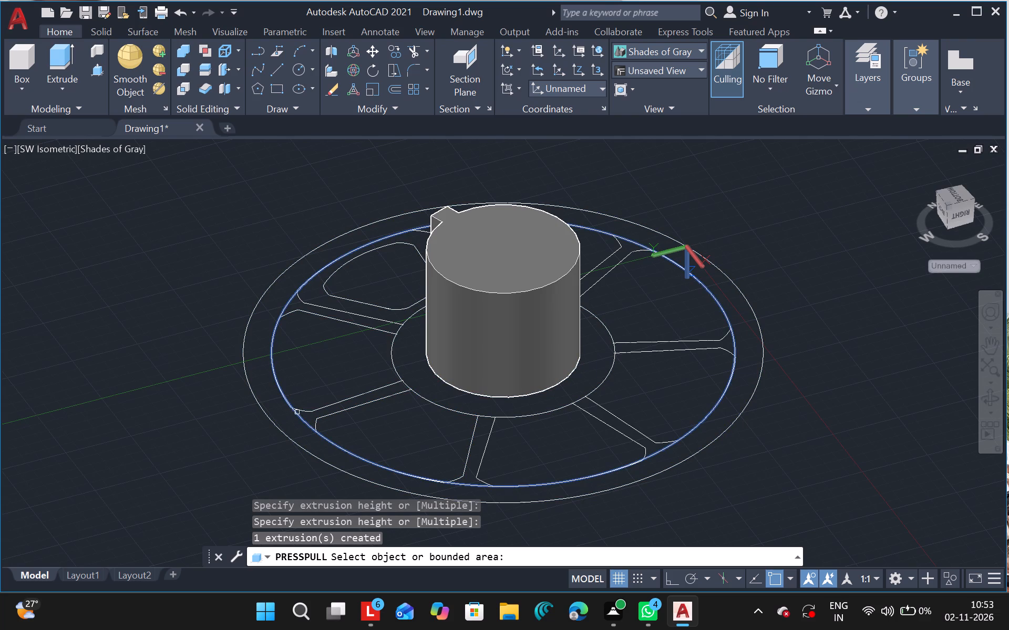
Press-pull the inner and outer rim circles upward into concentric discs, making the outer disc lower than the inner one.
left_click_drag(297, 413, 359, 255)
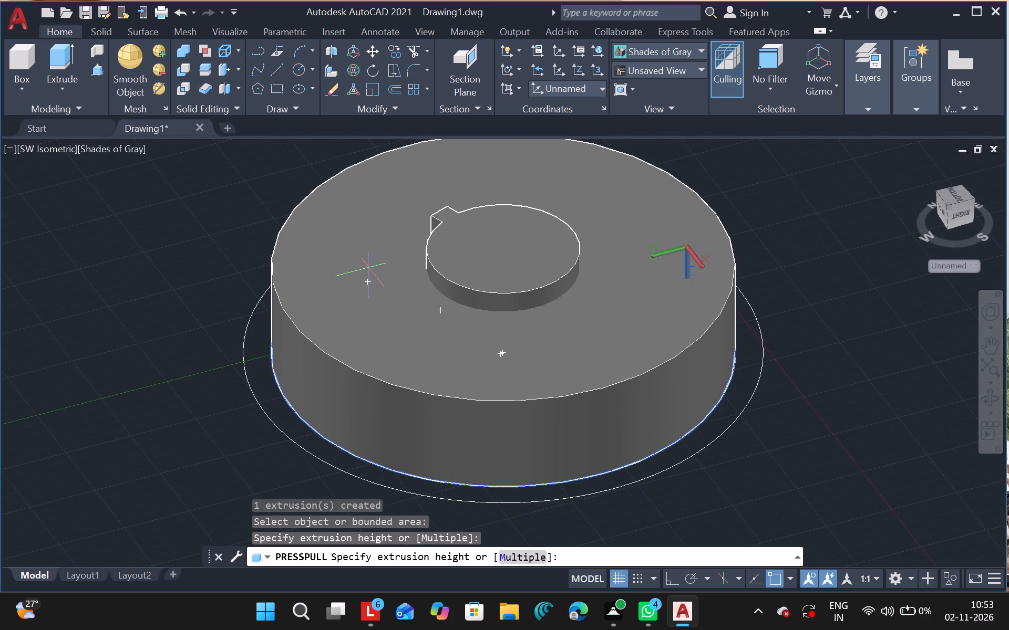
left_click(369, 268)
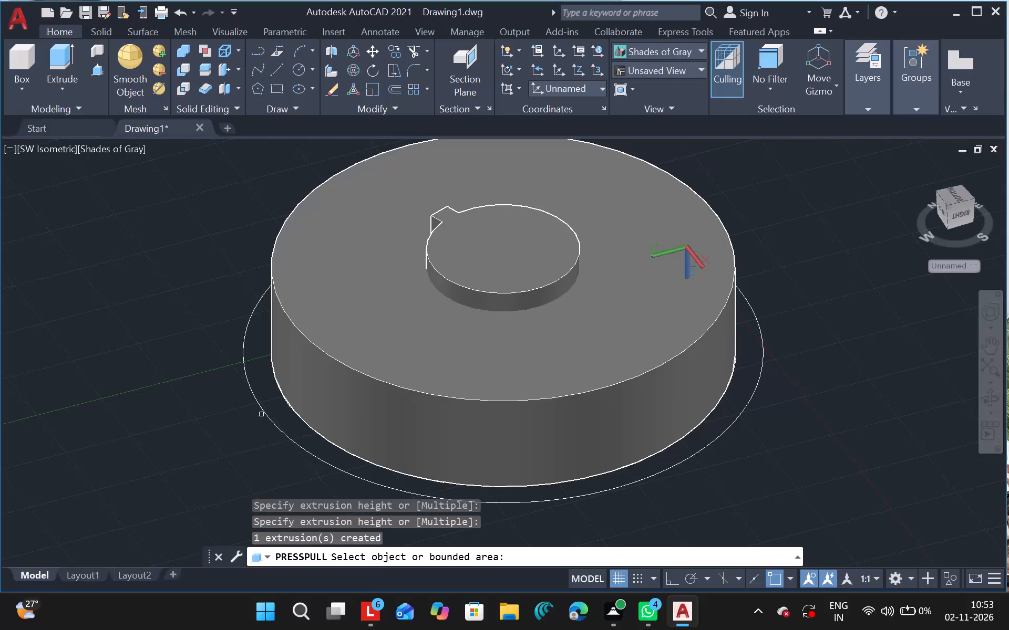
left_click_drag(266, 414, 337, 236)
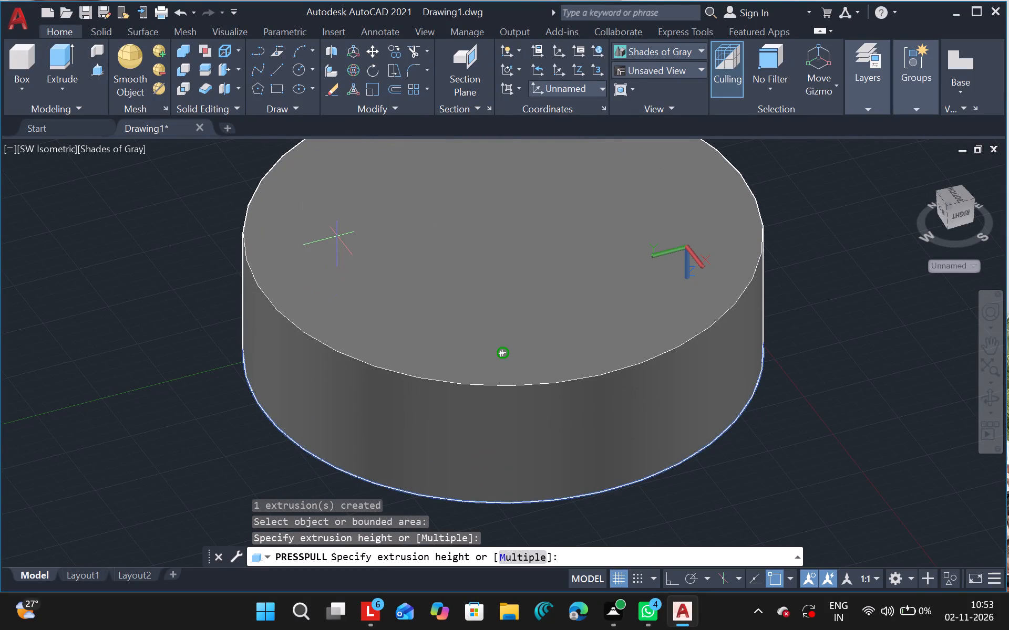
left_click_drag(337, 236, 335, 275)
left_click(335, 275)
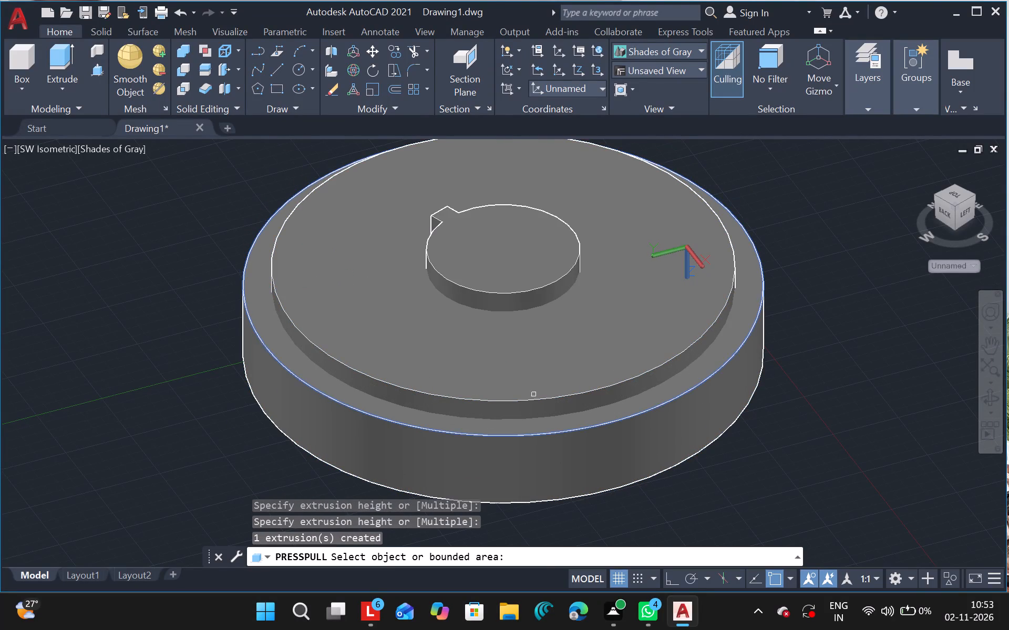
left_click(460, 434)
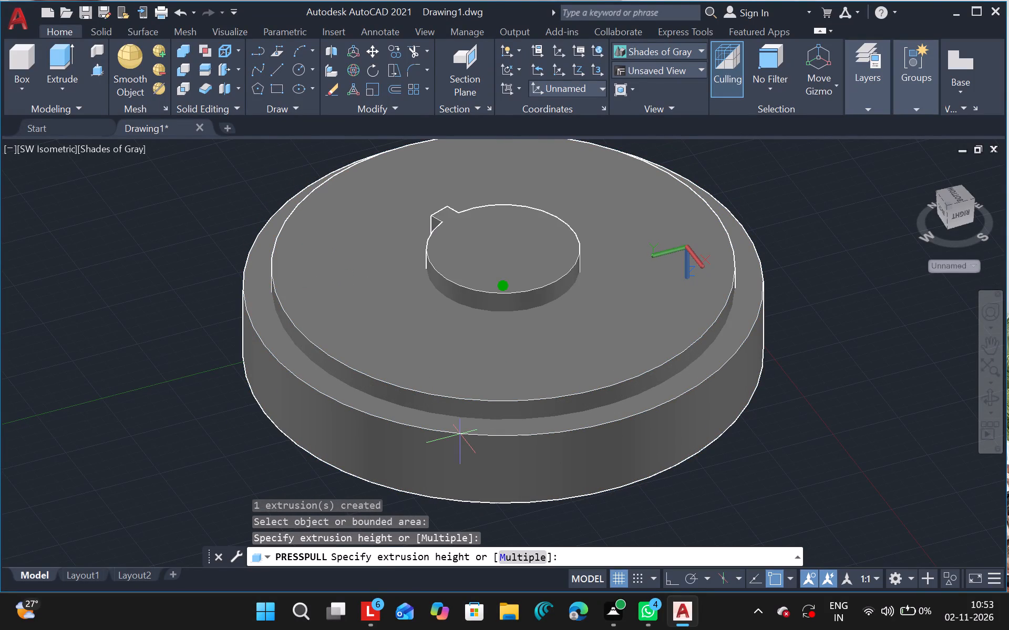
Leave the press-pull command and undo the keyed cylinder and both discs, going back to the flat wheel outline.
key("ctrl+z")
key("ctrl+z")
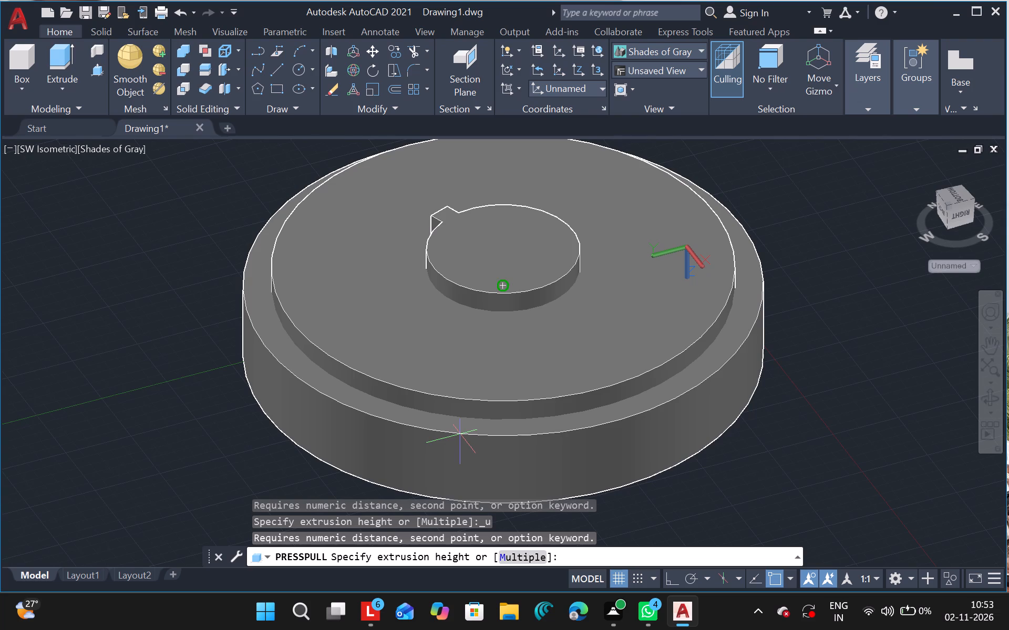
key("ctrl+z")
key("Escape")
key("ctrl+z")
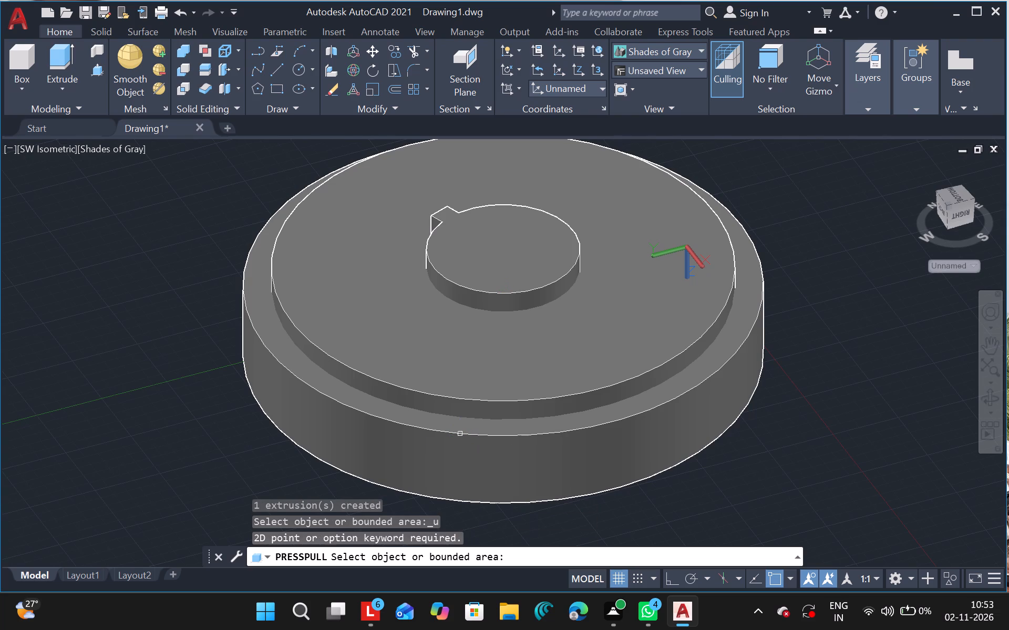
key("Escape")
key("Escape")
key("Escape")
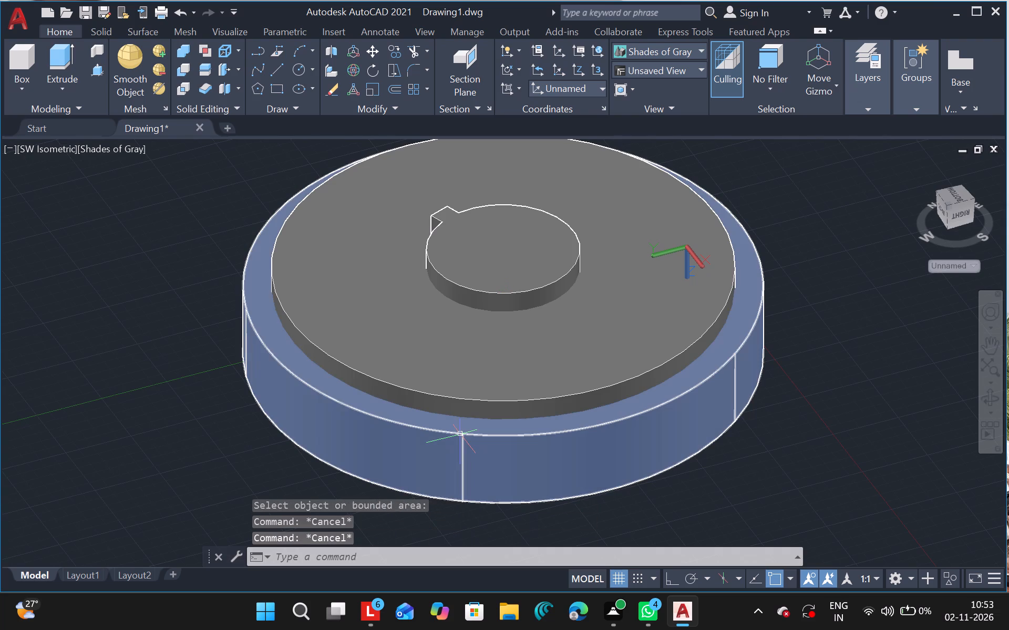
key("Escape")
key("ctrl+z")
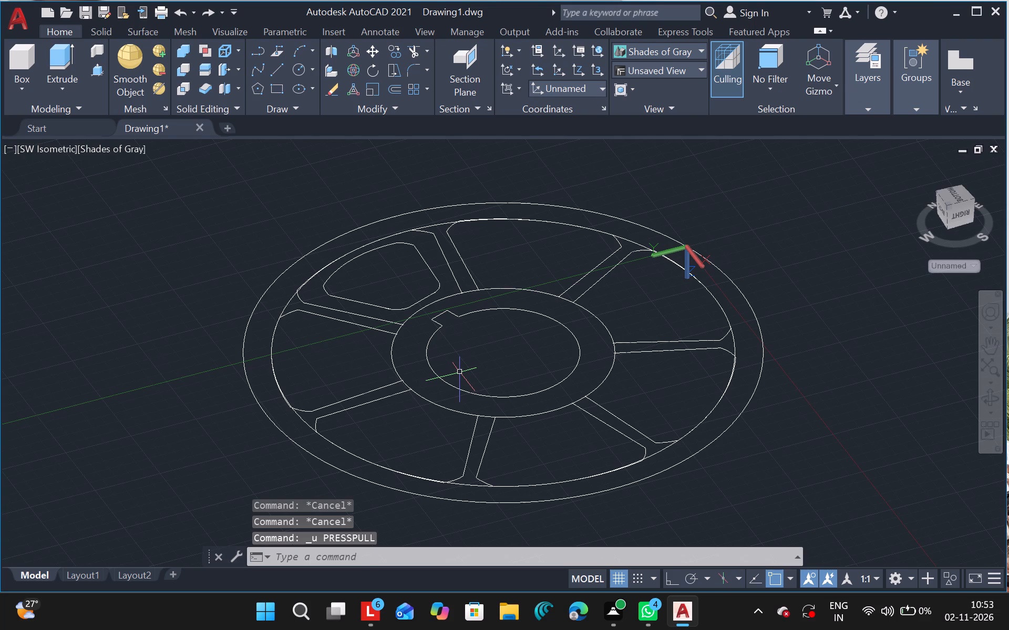
Press-pull the area enclosed by the bore and keyway upward into a keyed cylinder.
type("pre")
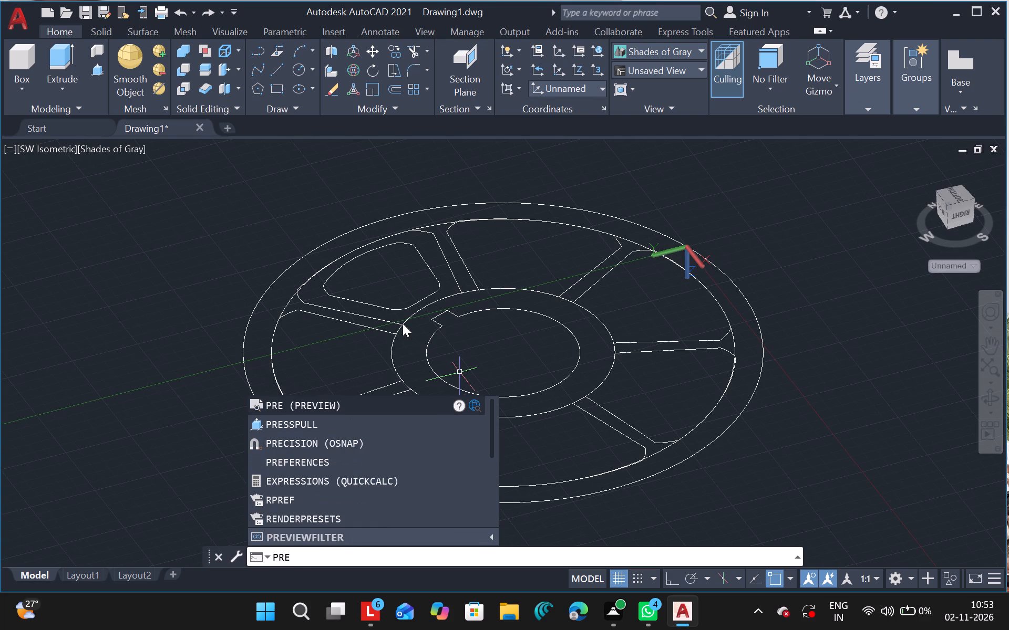
left_click(302, 426)
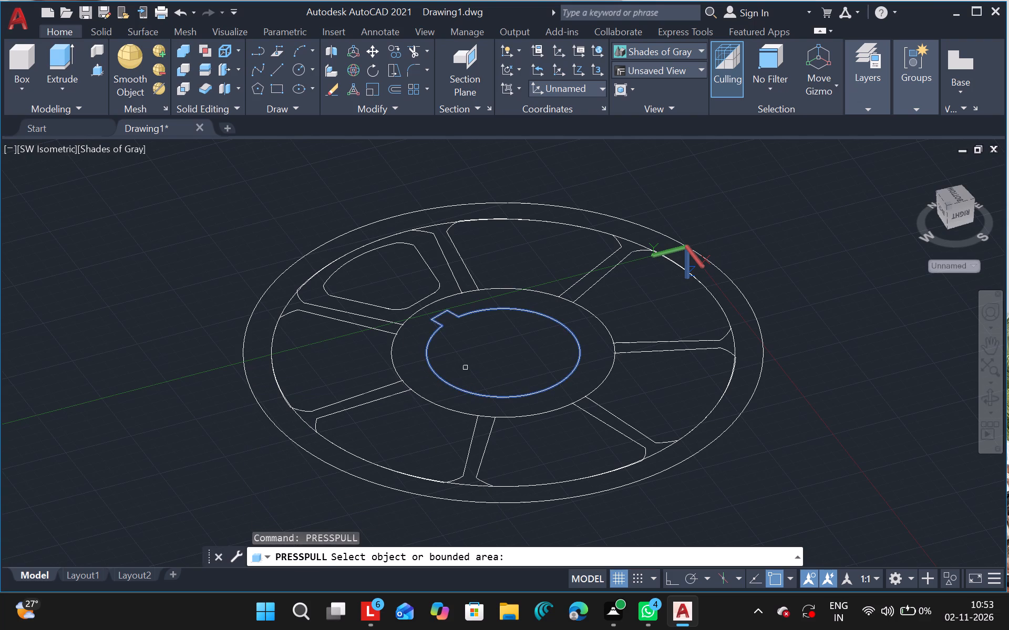
left_click_drag(498, 356, 516, 273)
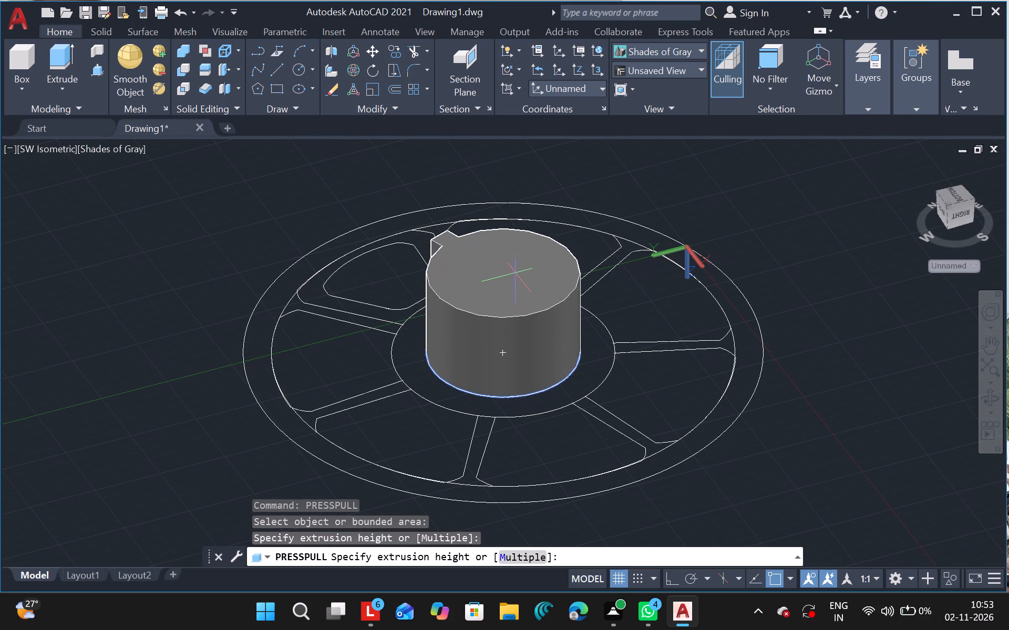
left_click_drag(516, 273, 510, 264)
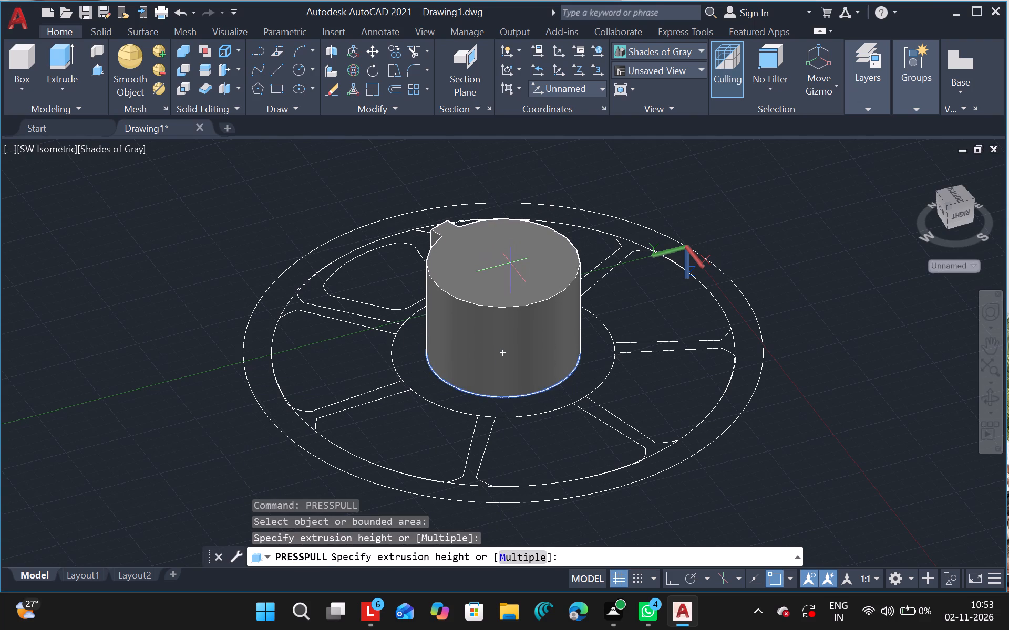
left_click_drag(510, 264, 510, 264)
left_click(510, 264)
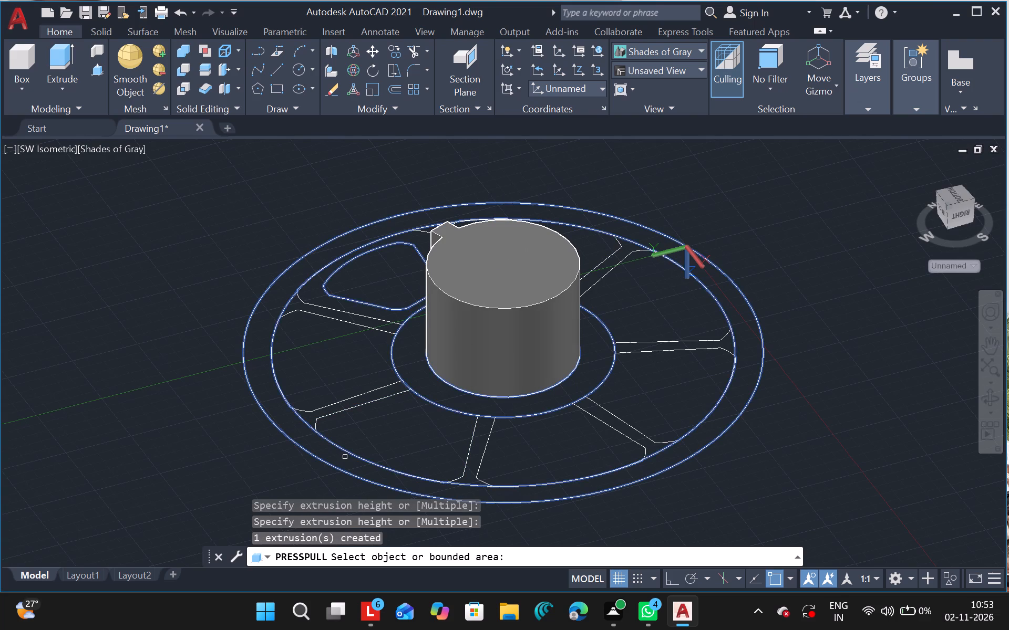
Press-pull the ring between the two rim circles upward into a raised rim, slightly lower than the keyed cylinder.
left_click_drag(343, 455, 377, 338)
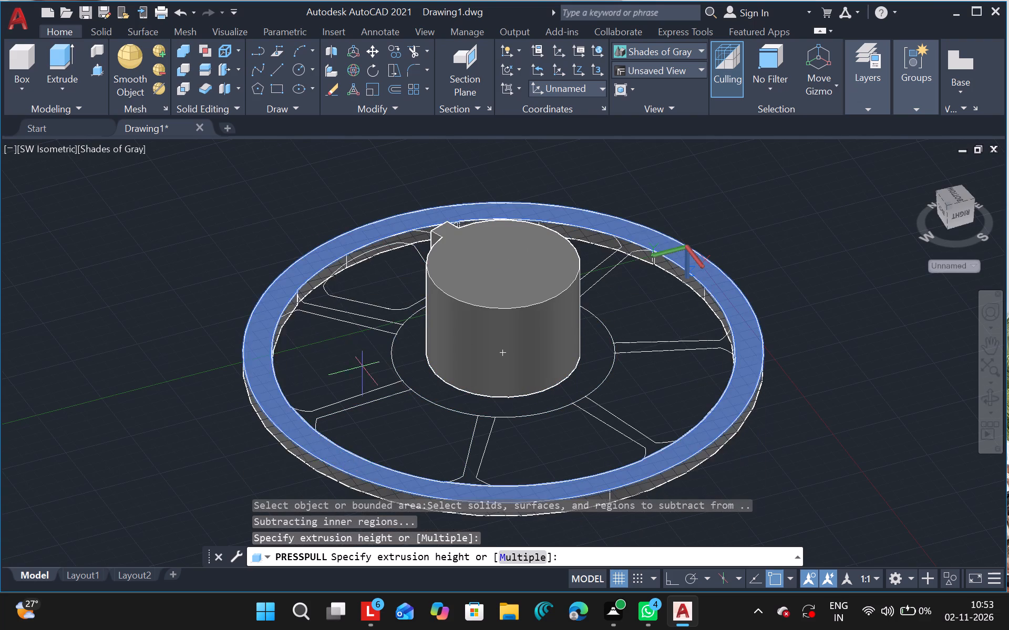
left_click_drag(377, 338, 379, 293)
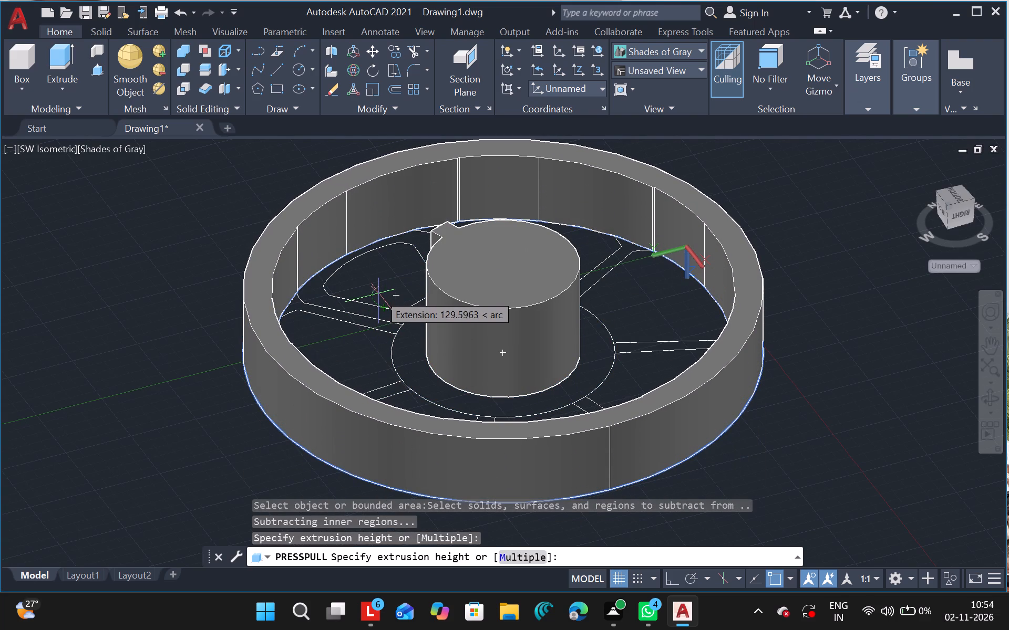
left_click_drag(379, 293, 379, 287)
left_click(379, 287)
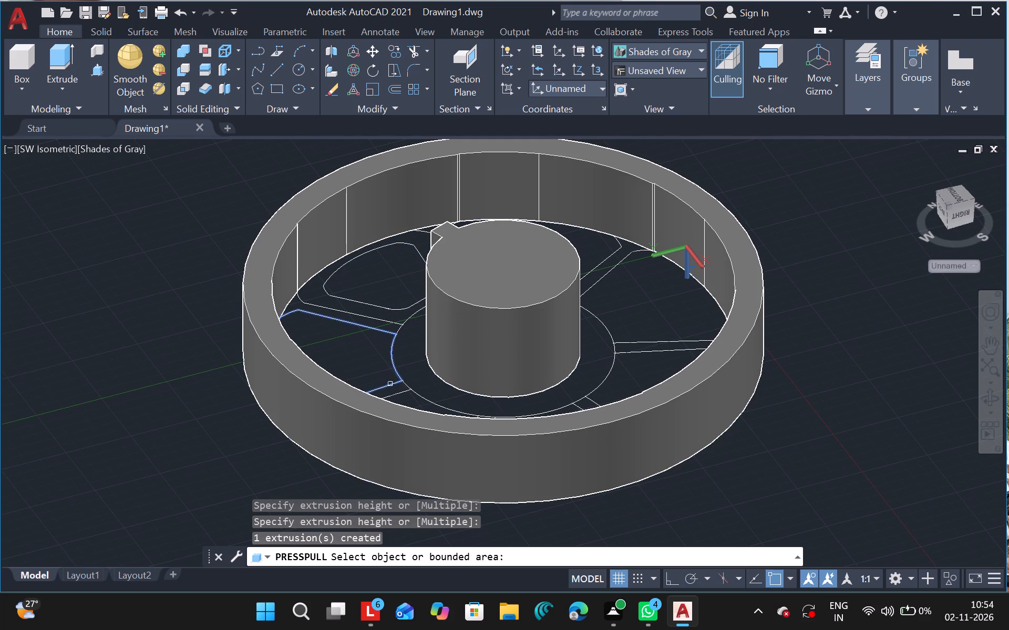
Press-pull a plain area between spokes and the adjacent framed area with its inner cutout upward, both lower than the rim.
left_click_drag(379, 358, 376, 308)
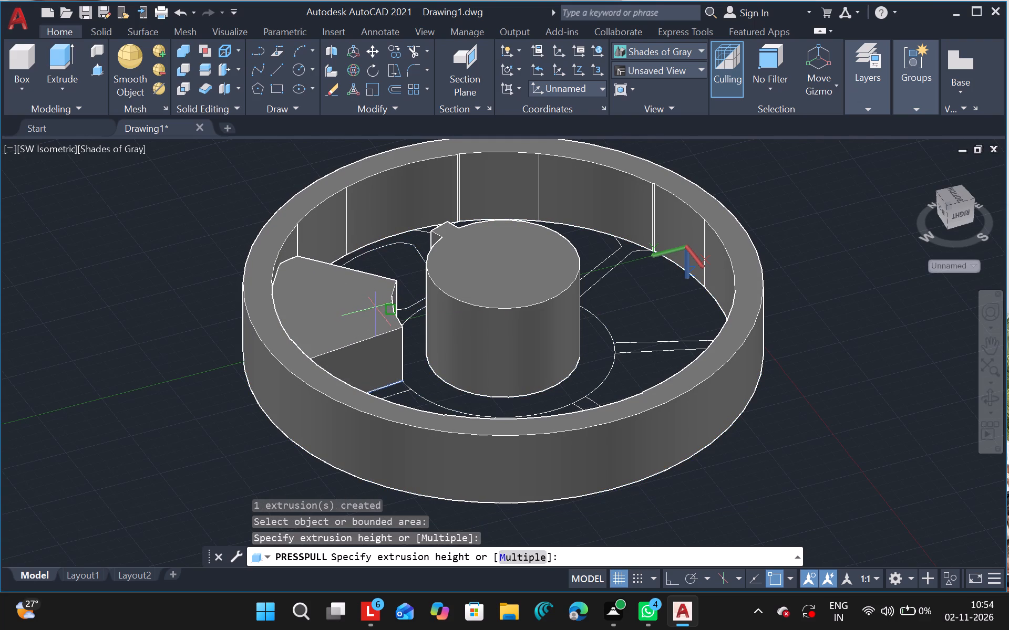
left_click_drag(376, 308, 370, 307)
left_click(370, 307)
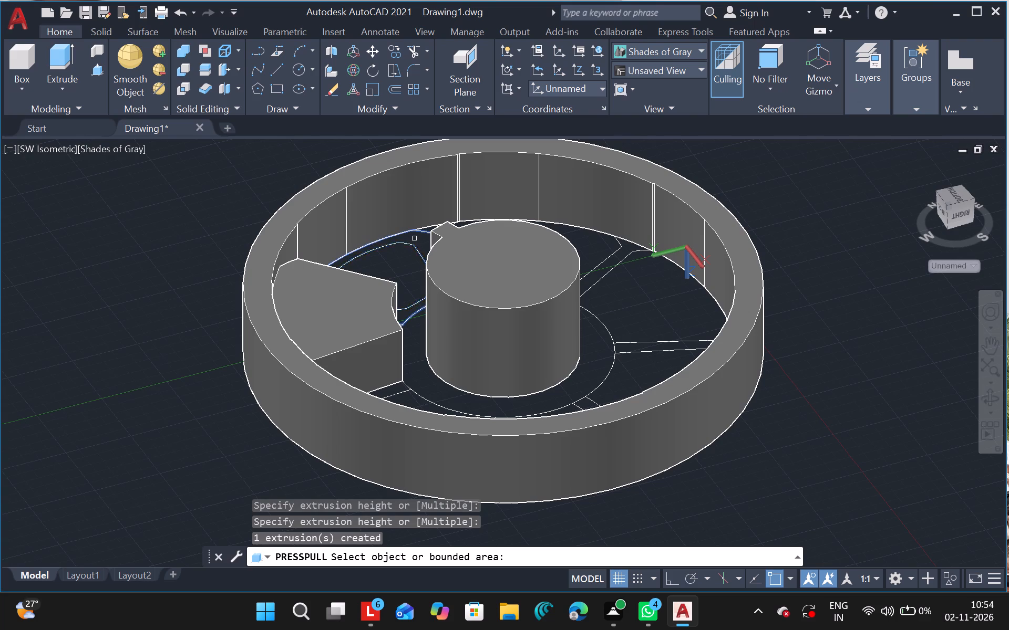
left_click(415, 238)
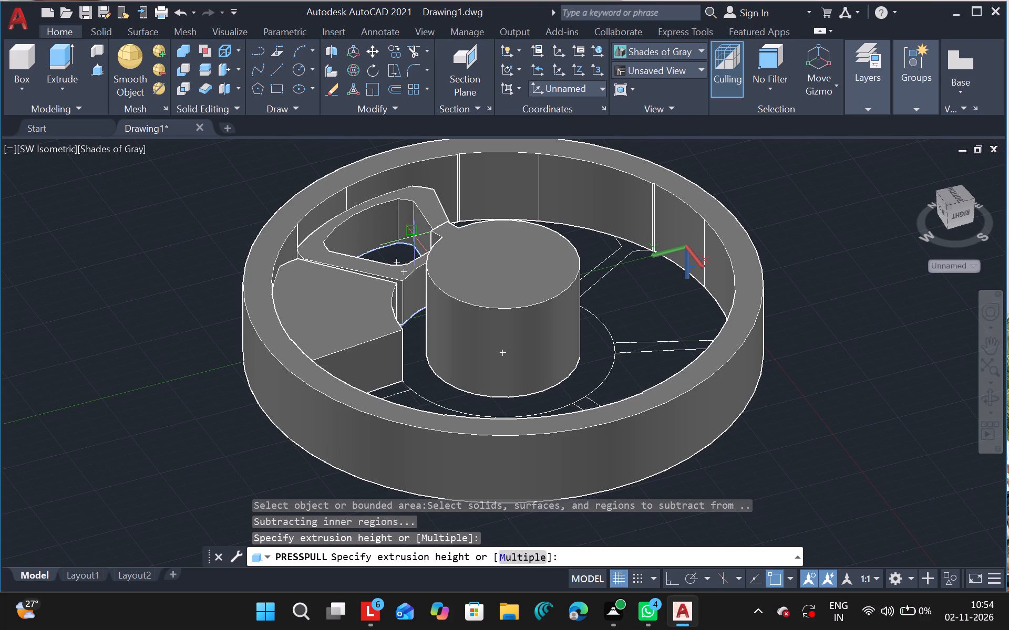
left_click(415, 236)
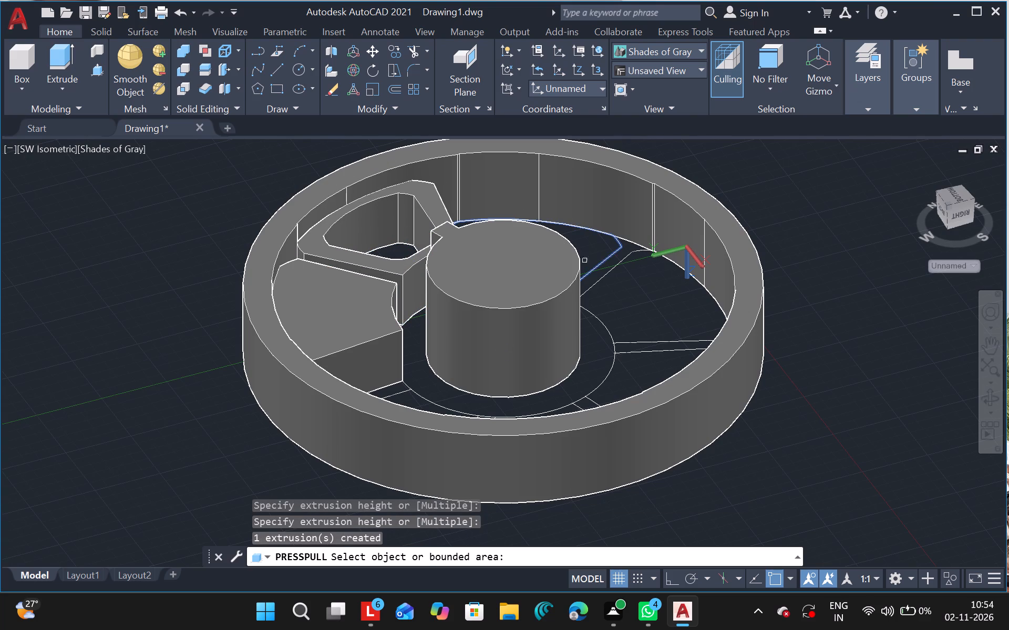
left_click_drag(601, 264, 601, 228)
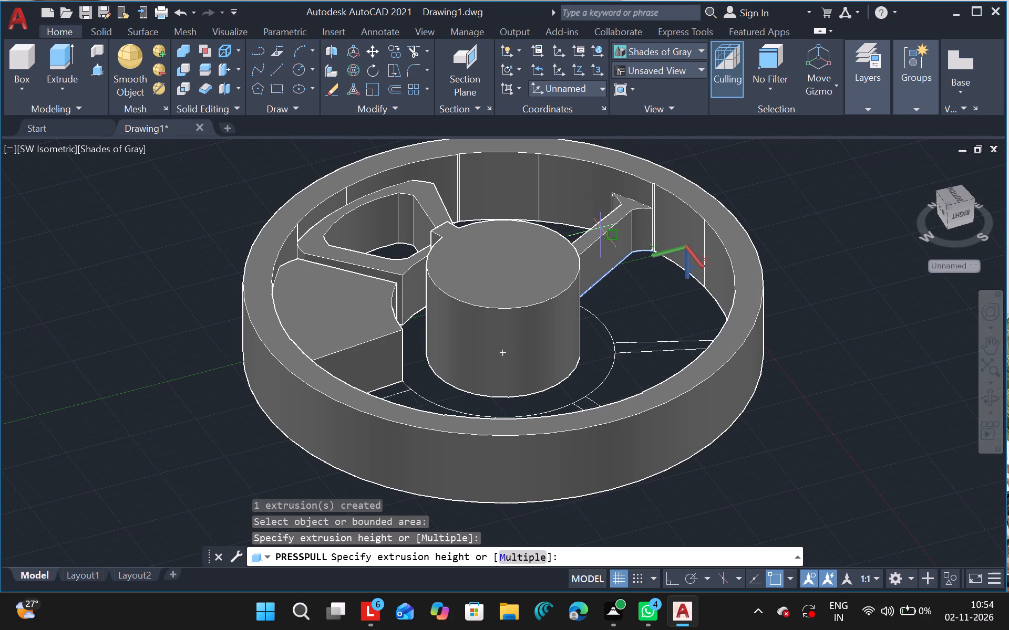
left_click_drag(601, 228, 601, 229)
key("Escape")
Press-pull four more areas between the spokes upward one by one, to roughly the height of the existing segments.
left_click_drag(594, 253, 595, 194)
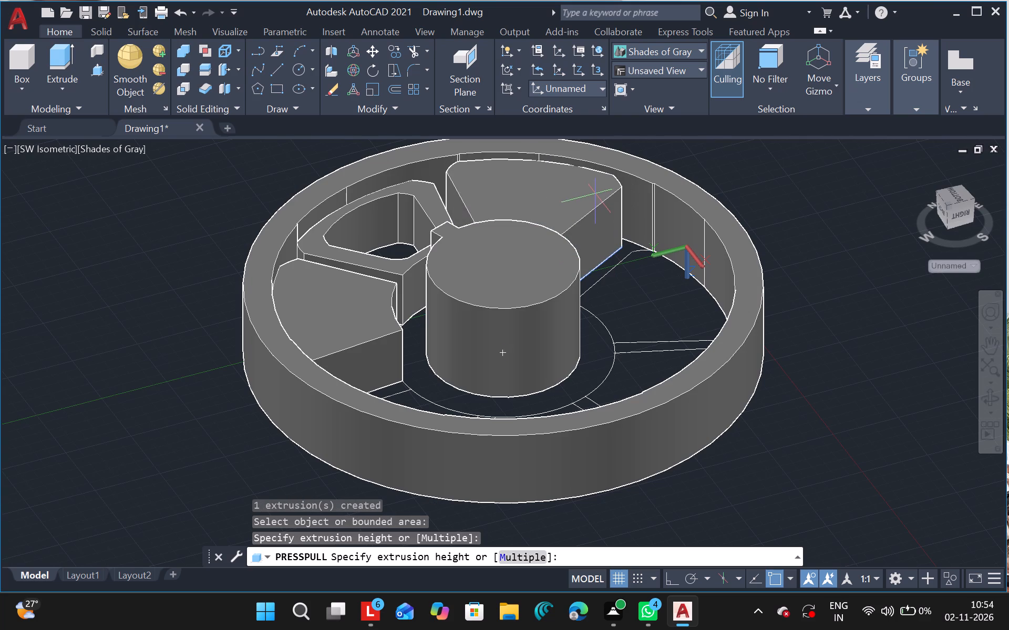
left_click_drag(595, 194, 595, 199)
left_click(595, 199)
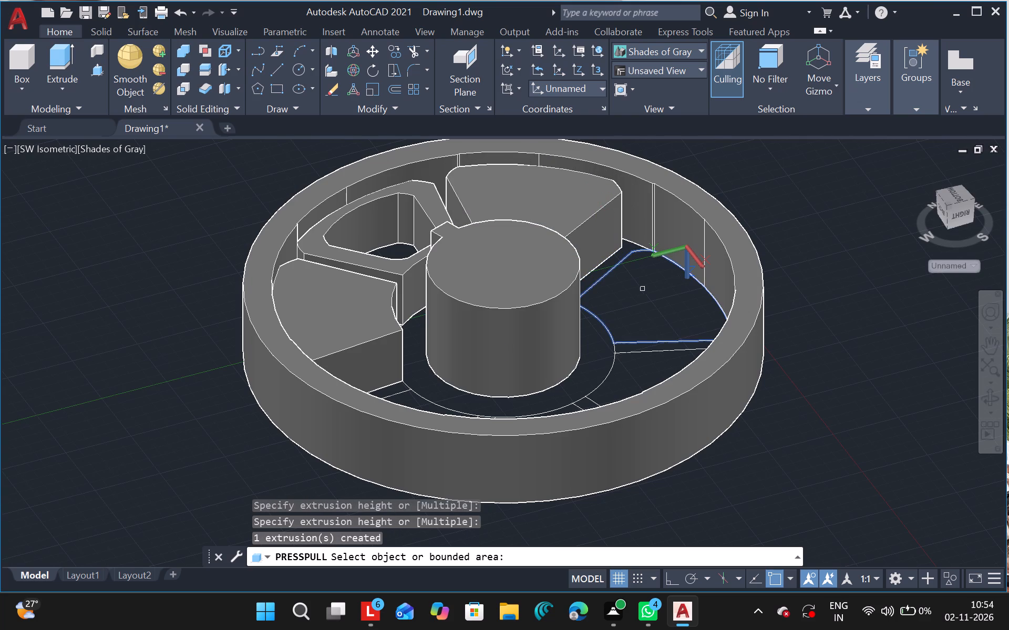
left_click_drag(629, 283, 635, 249)
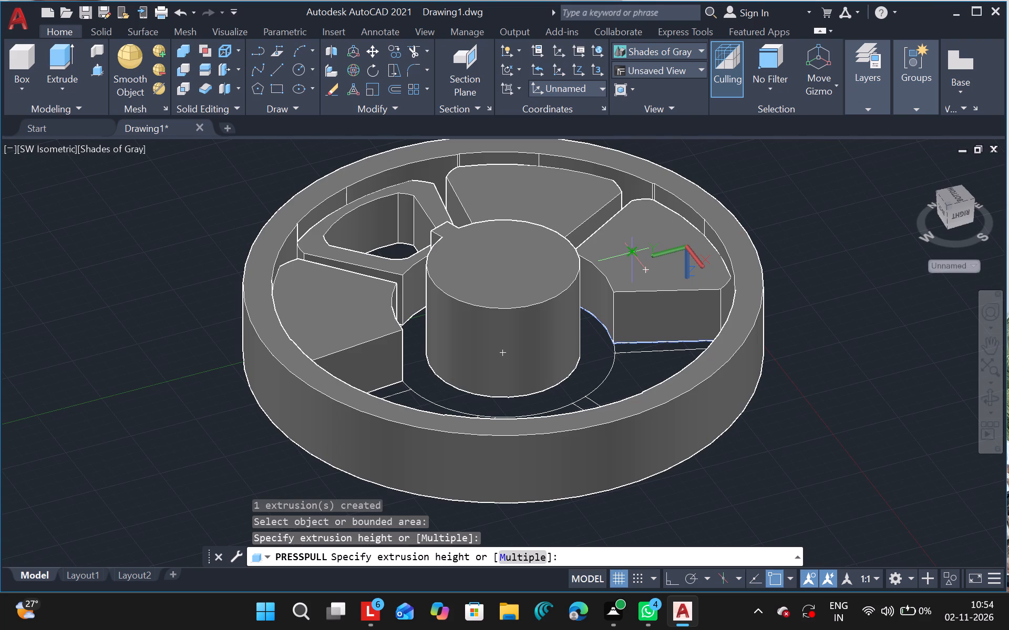
left_click(635, 249)
left_click_drag(635, 380, 644, 336)
left_click(644, 336)
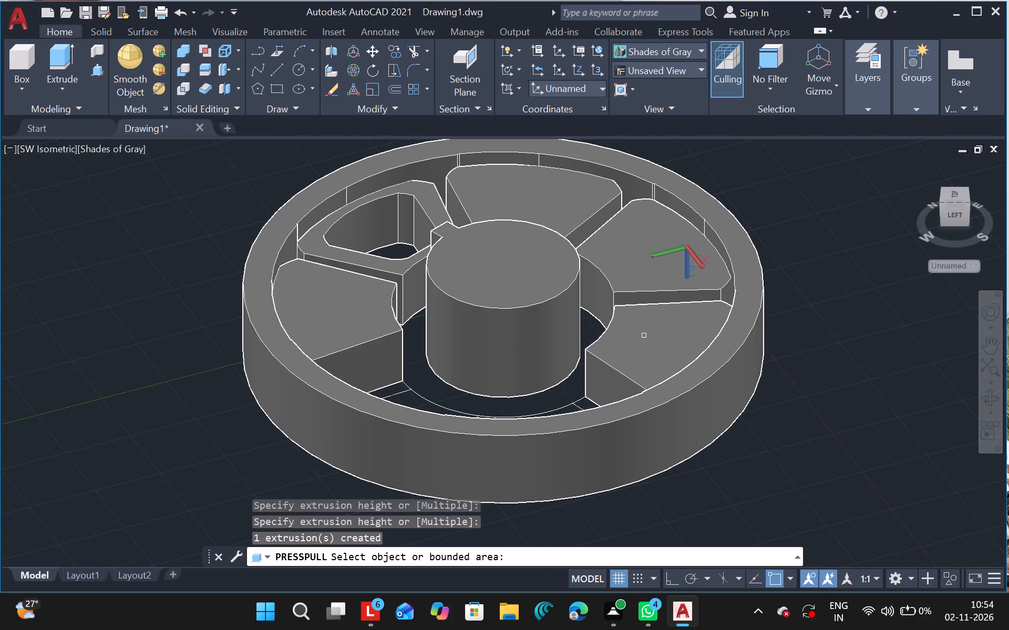
left_click_drag(401, 402, 411, 384)
left_click(411, 384)
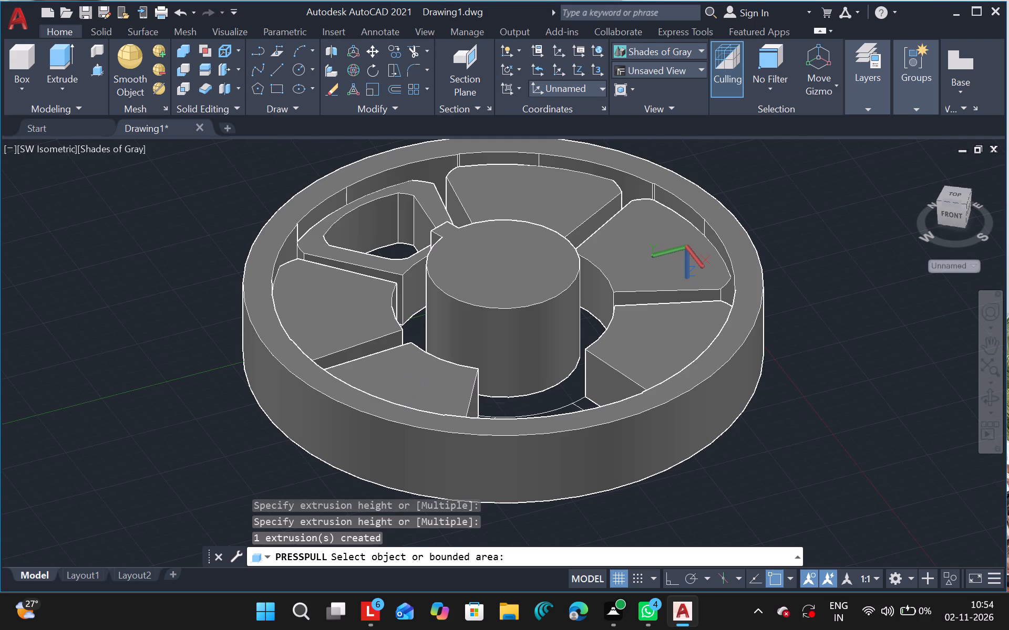
Press-pull the hub ring around the keyed cylinder upward, slightly lower than the cylinder's top.
left_click(546, 410)
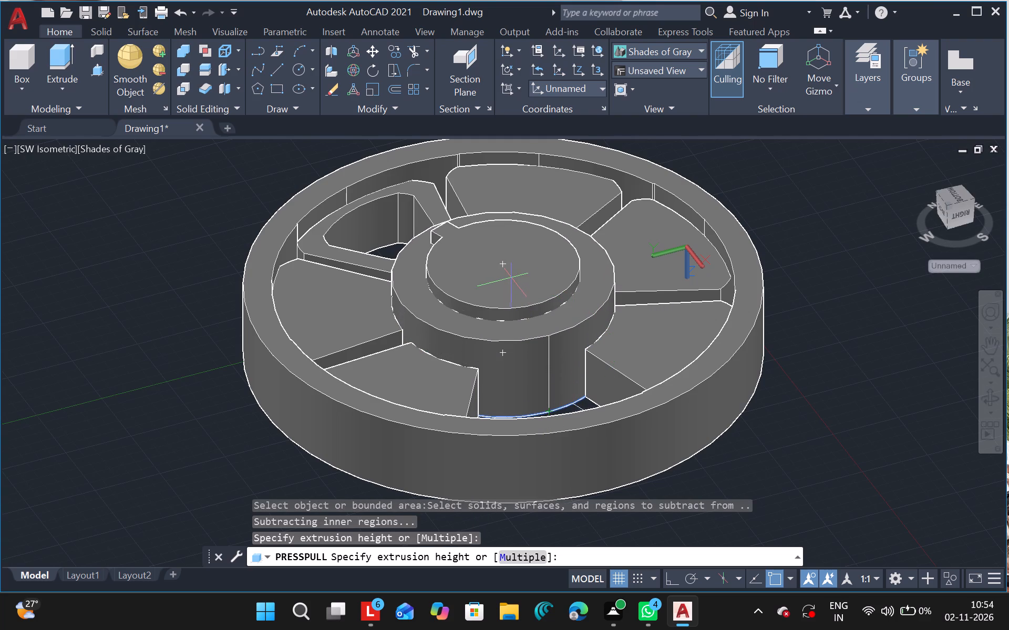
left_click(509, 276)
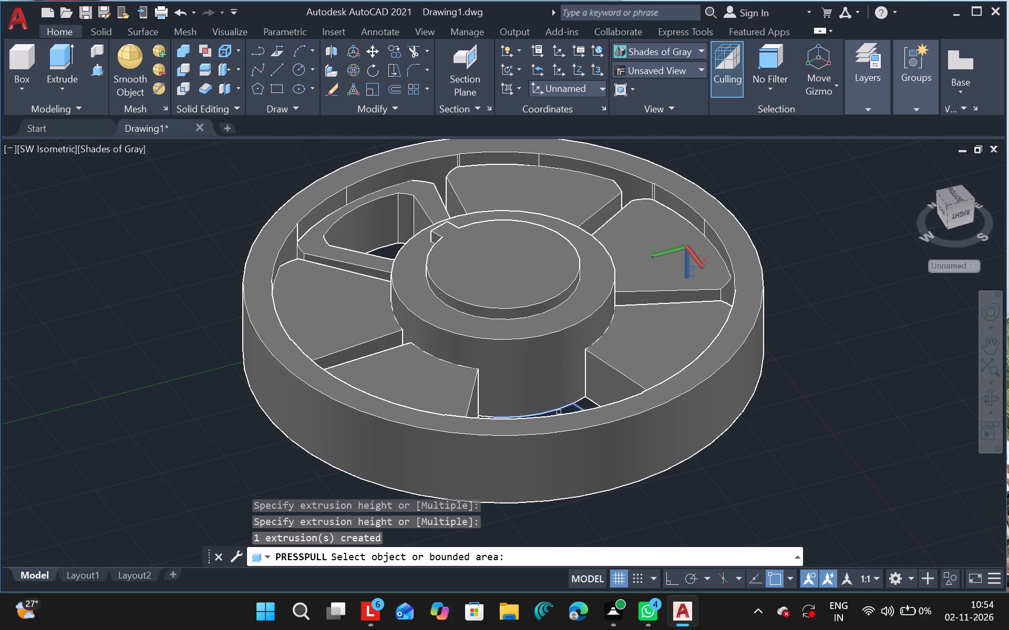
Press-pull the last remaining area between the spokes upward to about the other segments' height and leave the command.
left_click(561, 412)
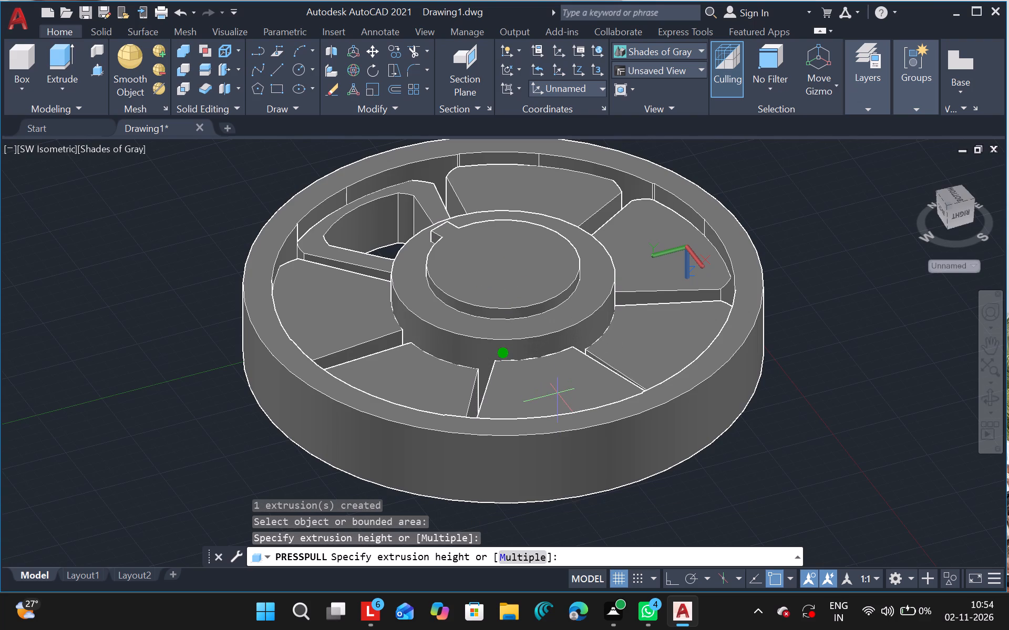
left_click(557, 398)
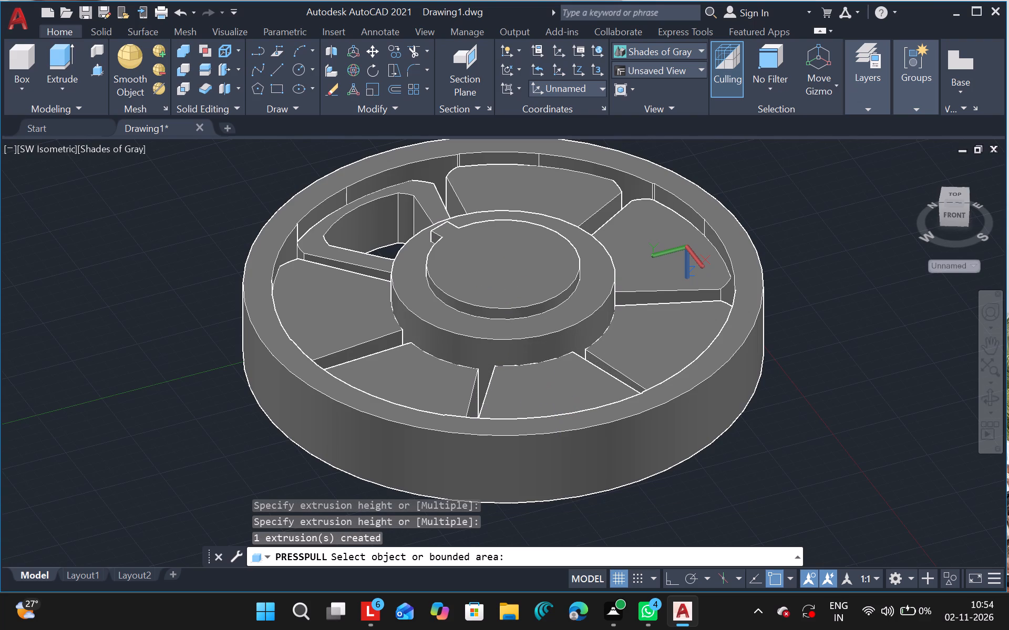
key("Escape")
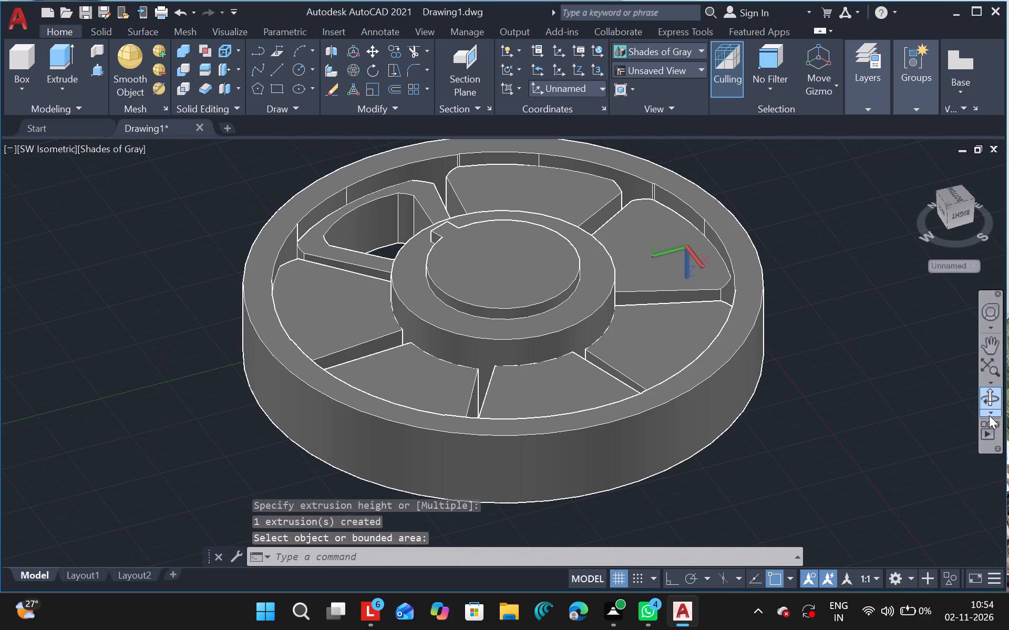
Orbit the wheel solid to examine it from nearly straight above.
left_click(988, 400)
left_click_drag(839, 399, 686, 174)
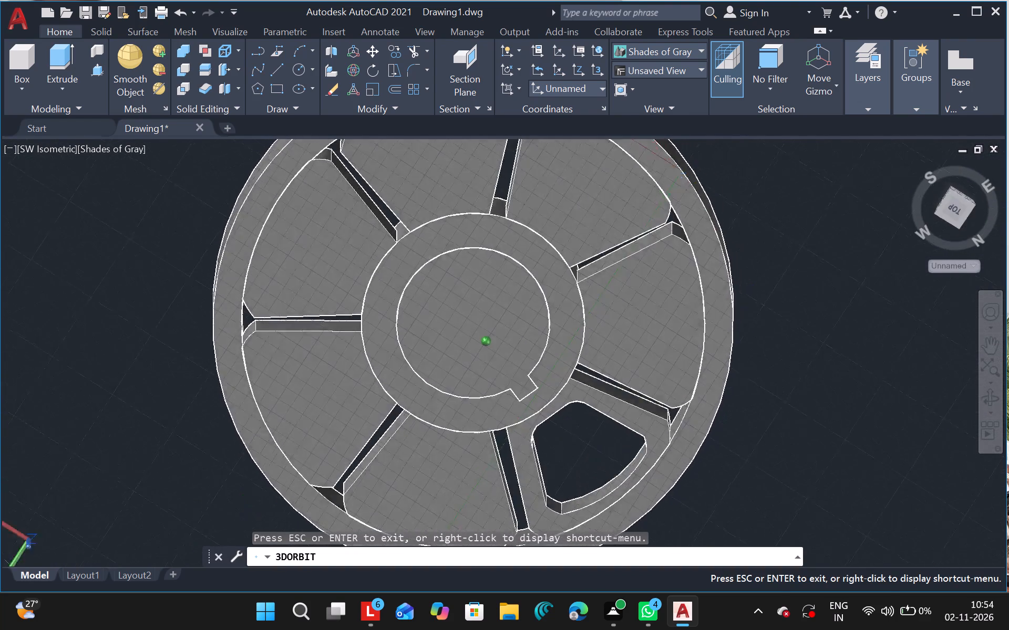
left_click_drag(686, 174, 495, 97)
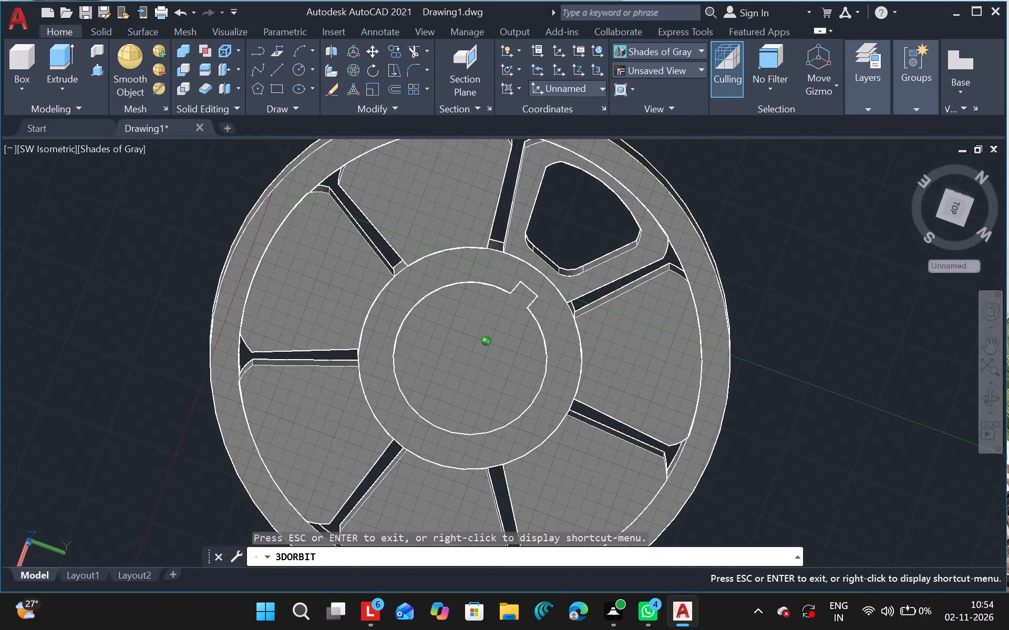
left_click_drag(495, 97, 508, 43)
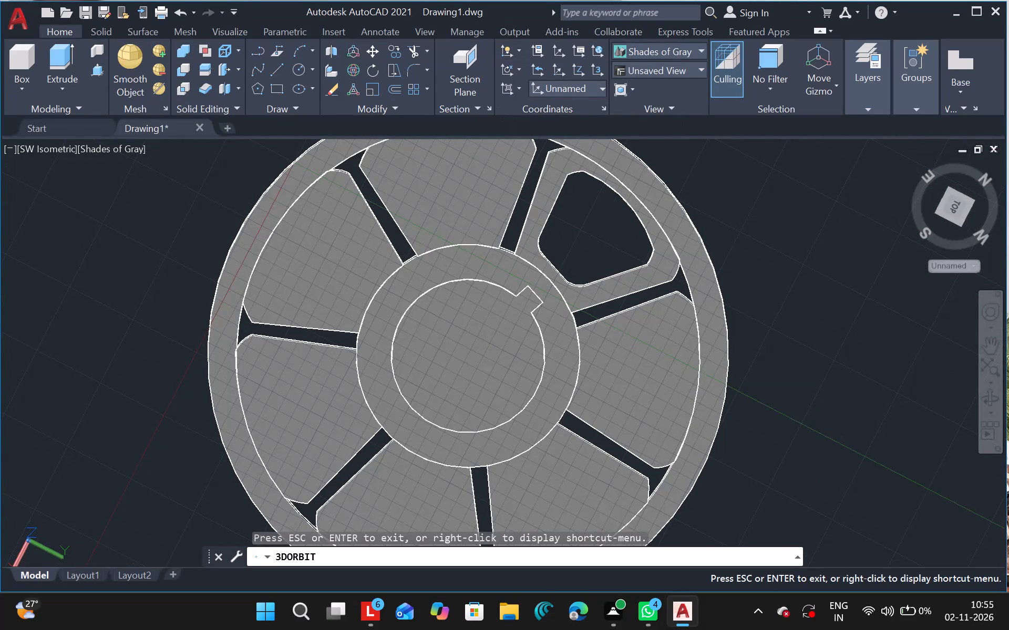
key("Escape")
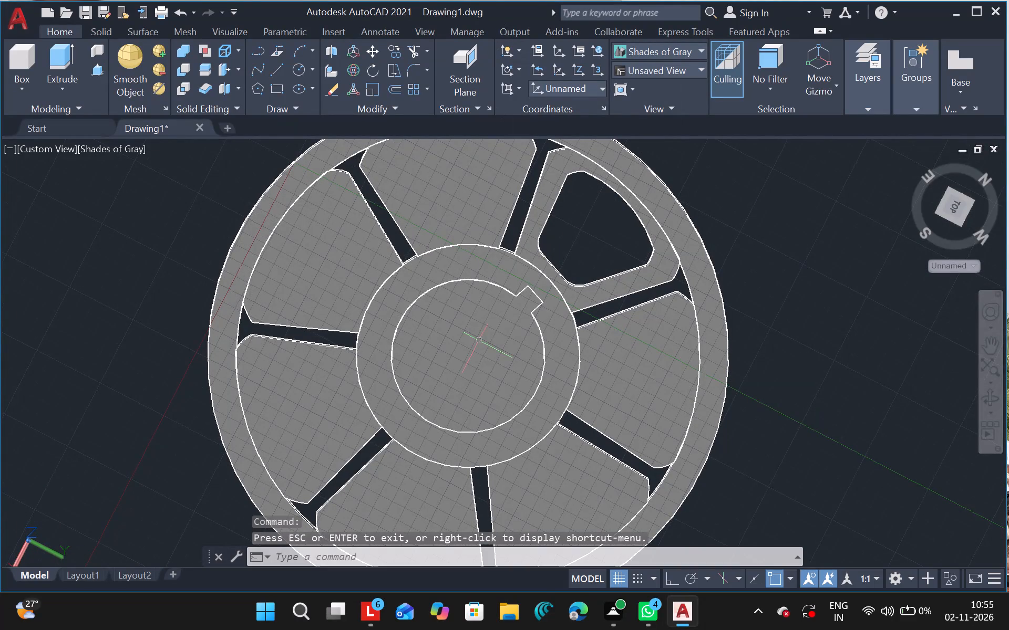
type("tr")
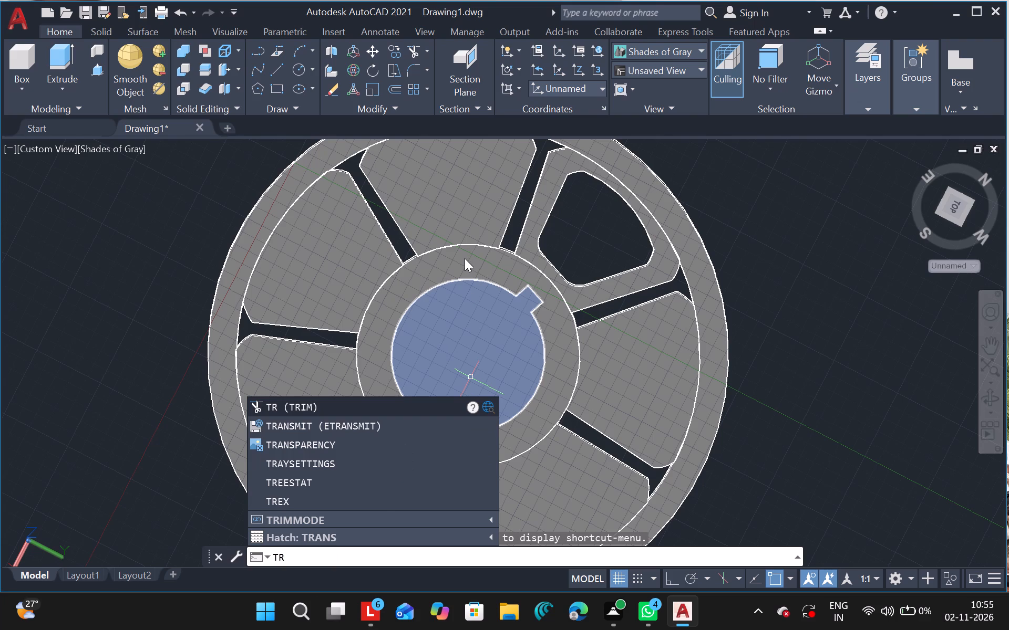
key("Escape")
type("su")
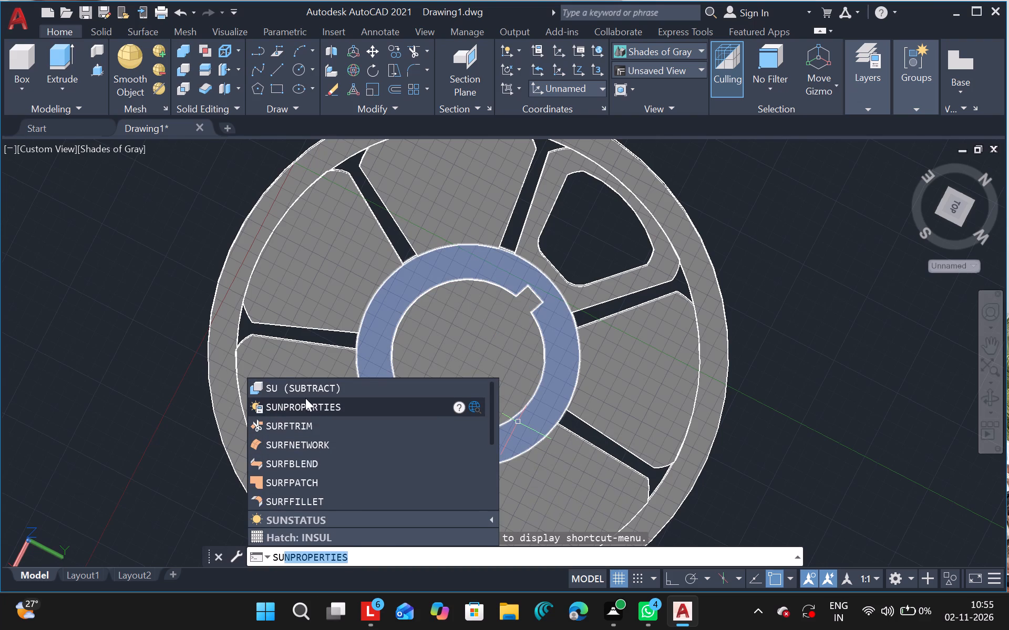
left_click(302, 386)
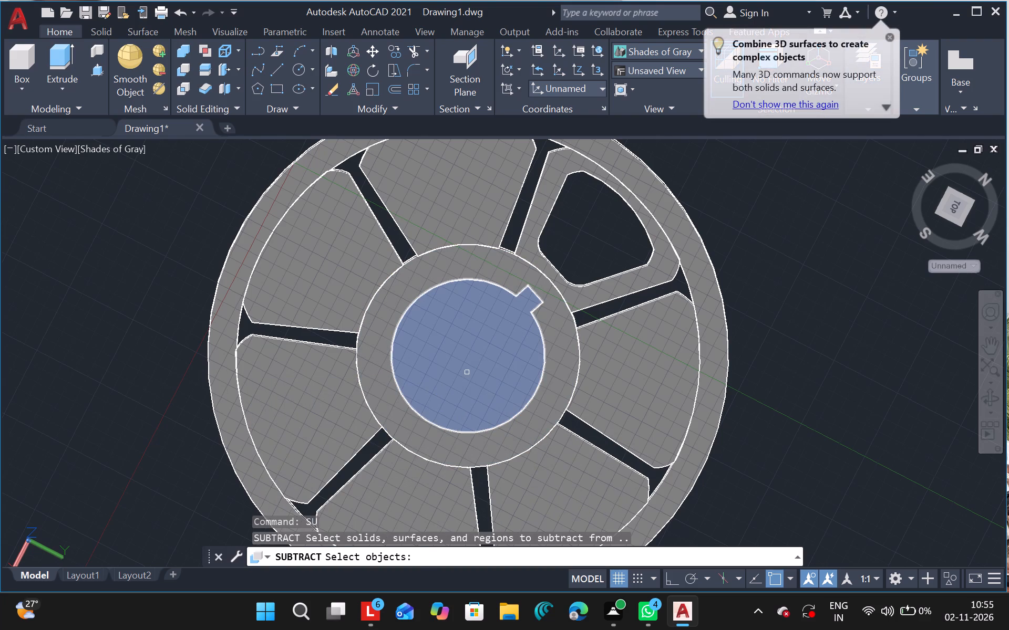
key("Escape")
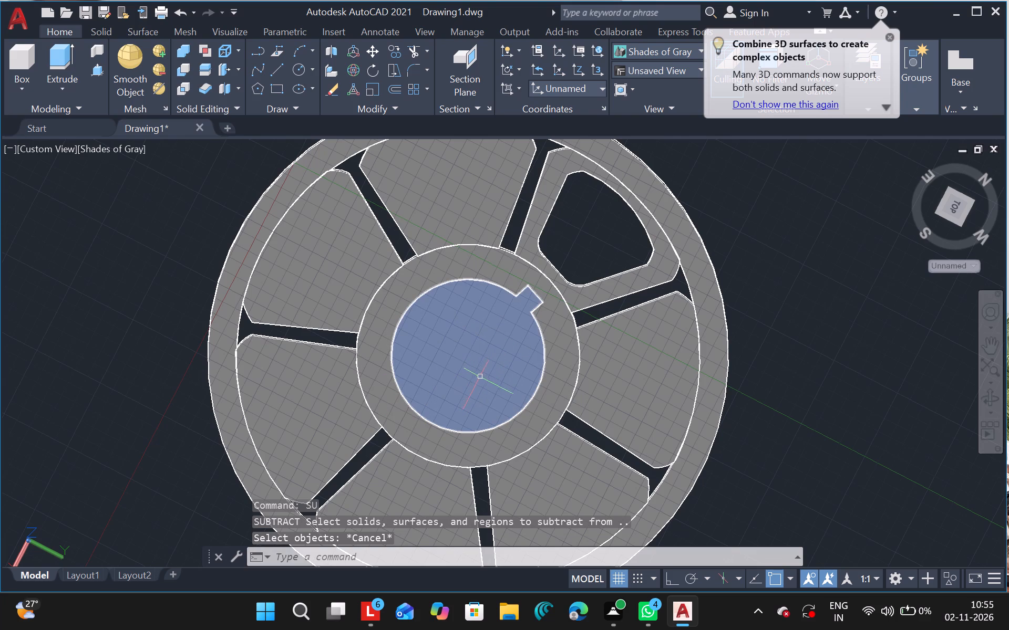
Draw a circle smaller than the bore near the centre of the keyed cylinder.
left_click(301, 68)
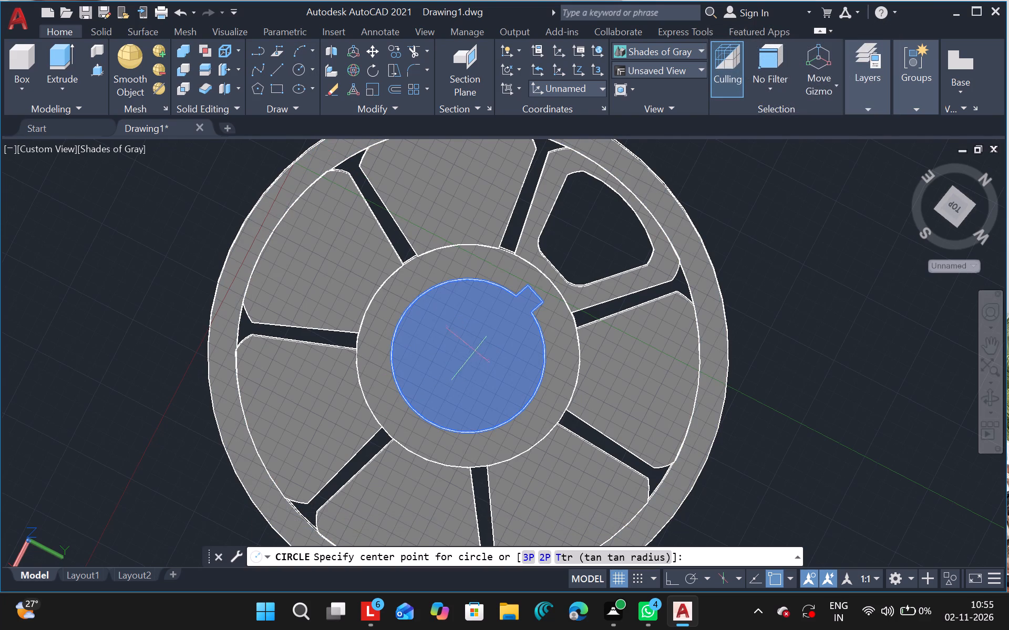
key("Escape")
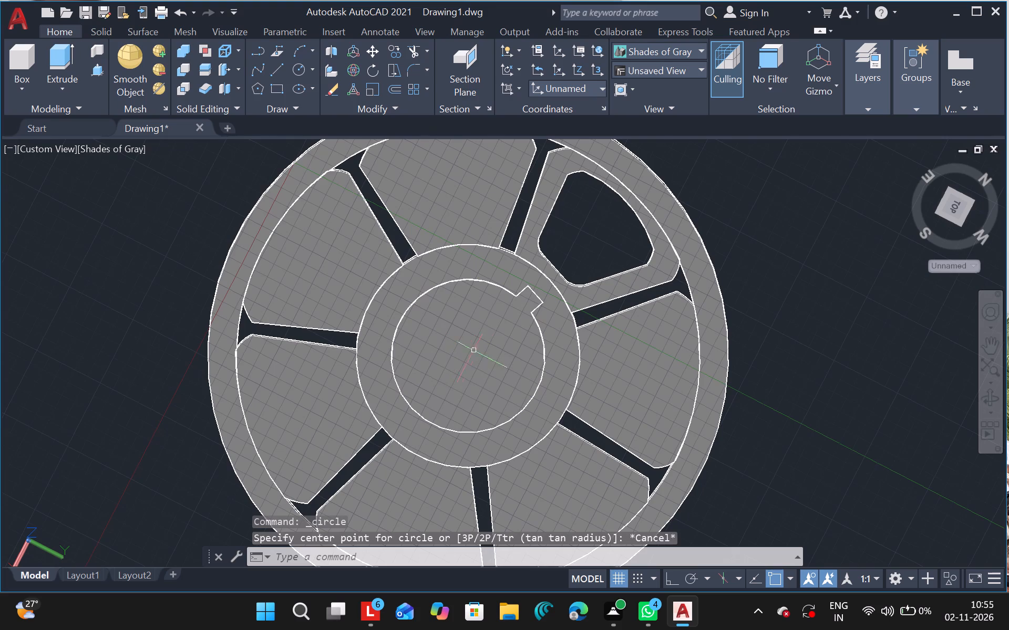
left_click(302, 69)
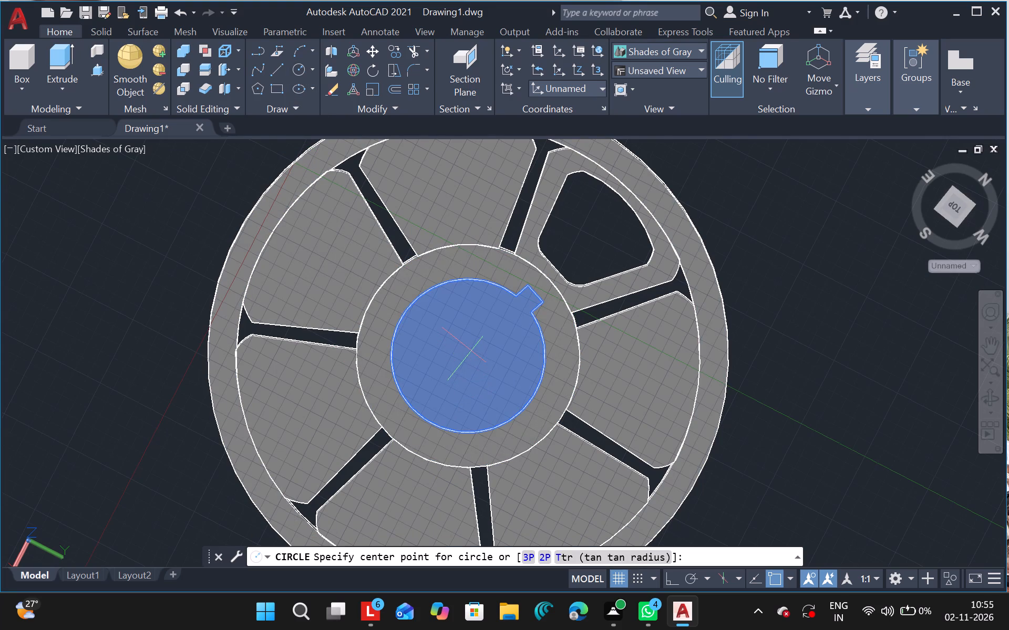
left_click_drag(471, 351, 474, 391)
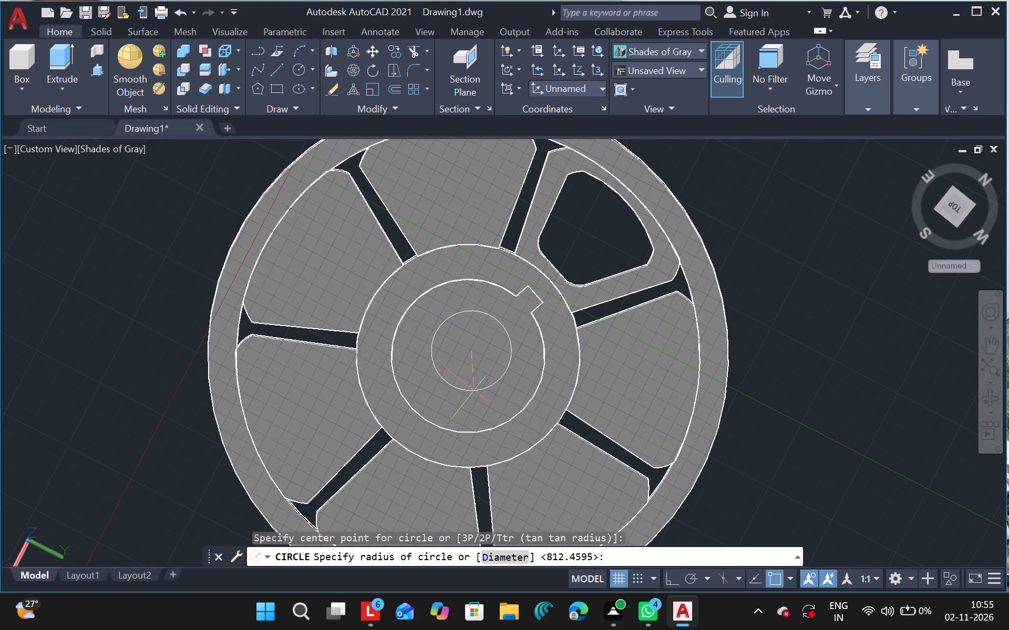
left_click_drag(474, 391, 473, 399)
left_click(473, 399)
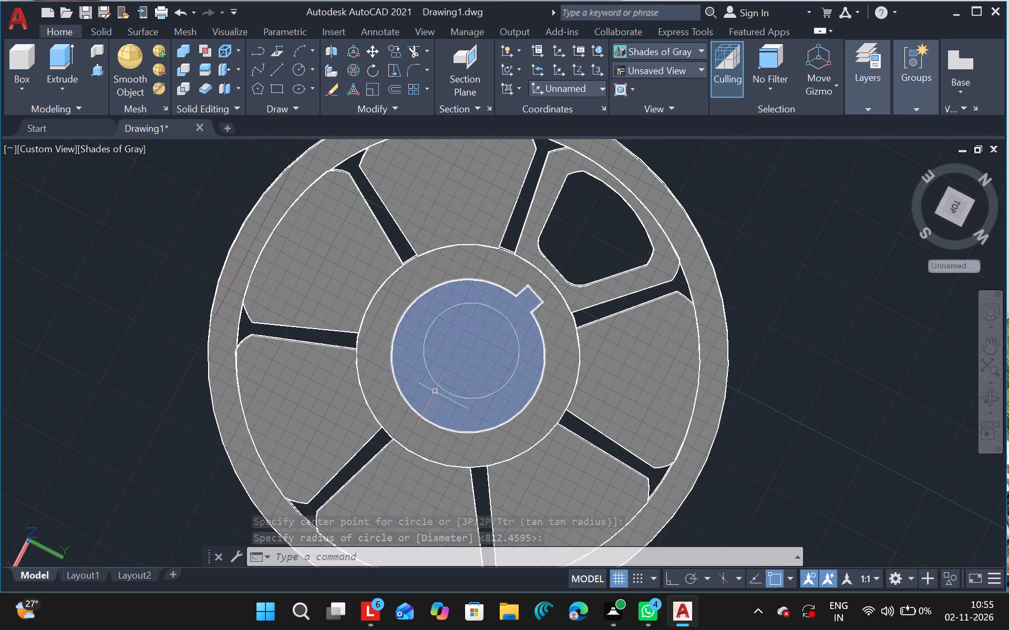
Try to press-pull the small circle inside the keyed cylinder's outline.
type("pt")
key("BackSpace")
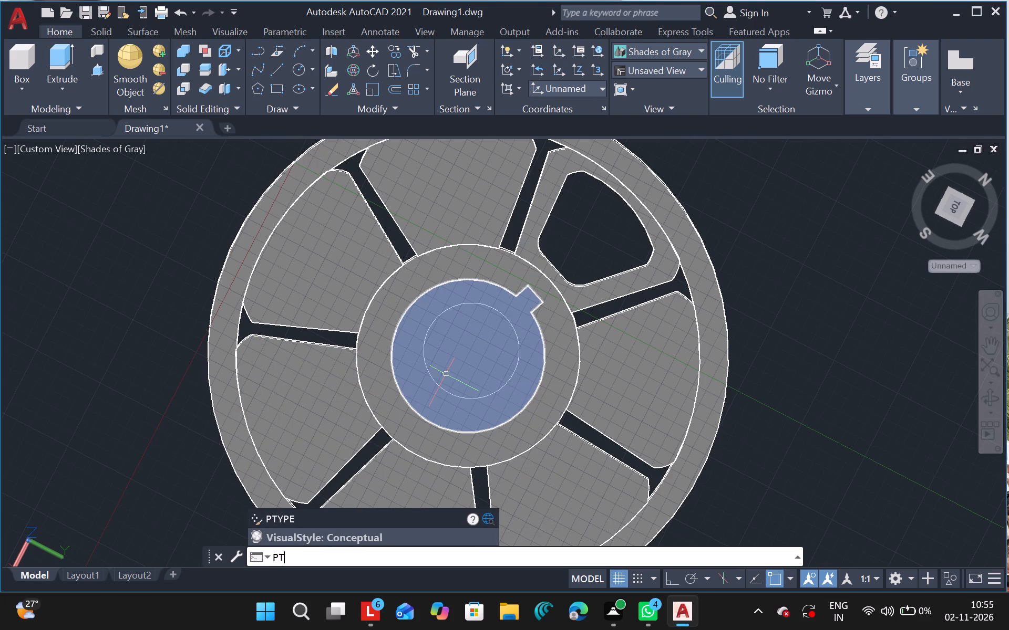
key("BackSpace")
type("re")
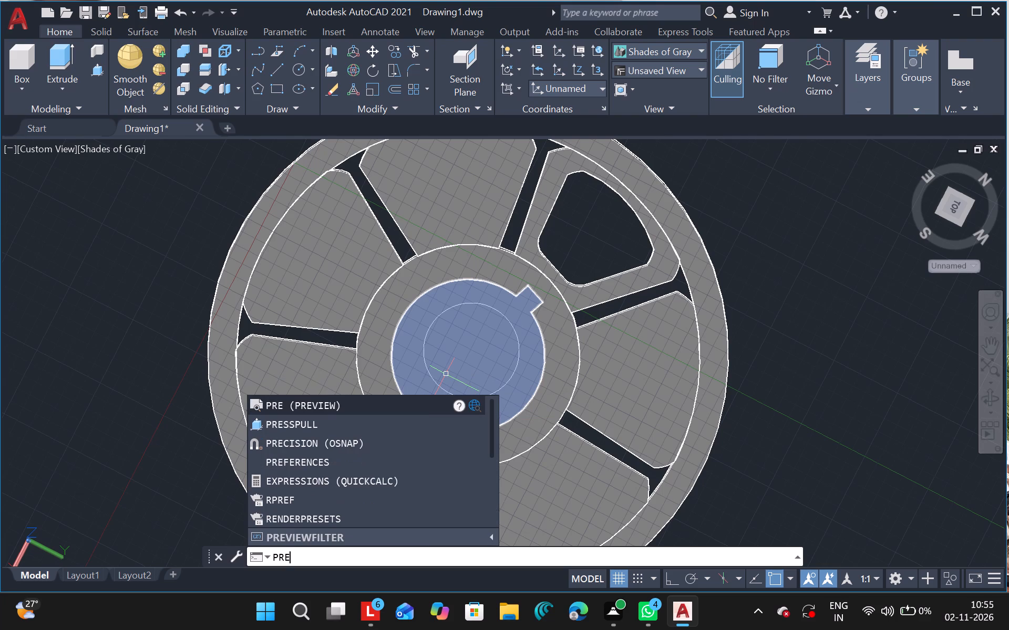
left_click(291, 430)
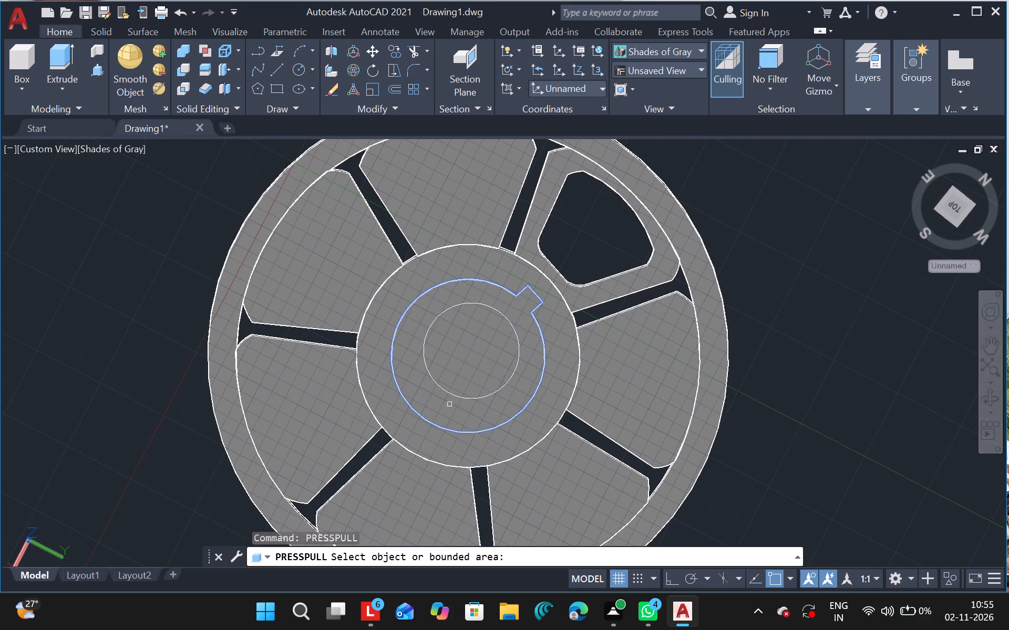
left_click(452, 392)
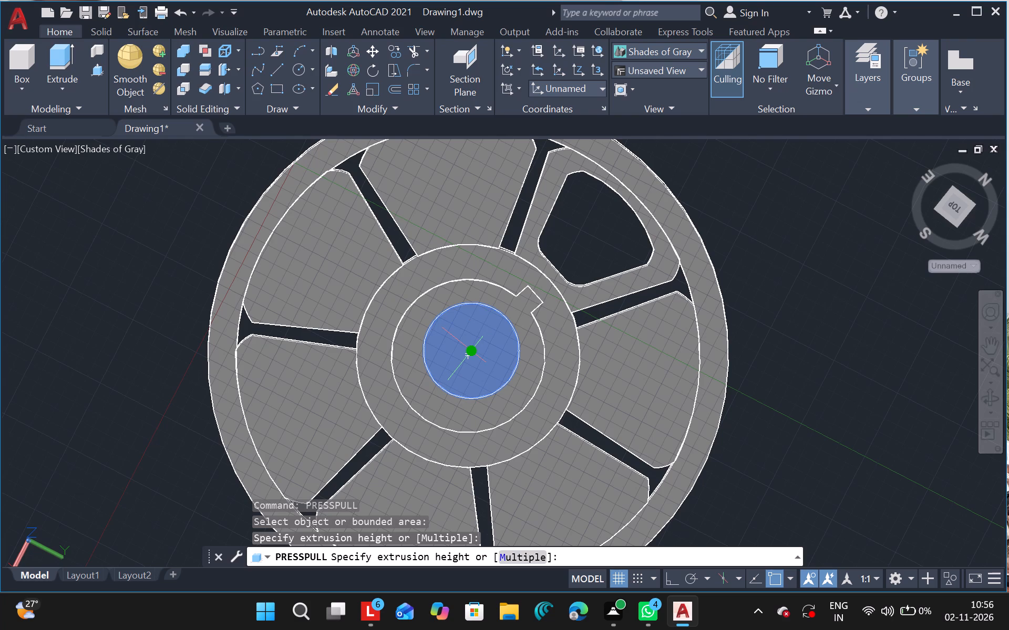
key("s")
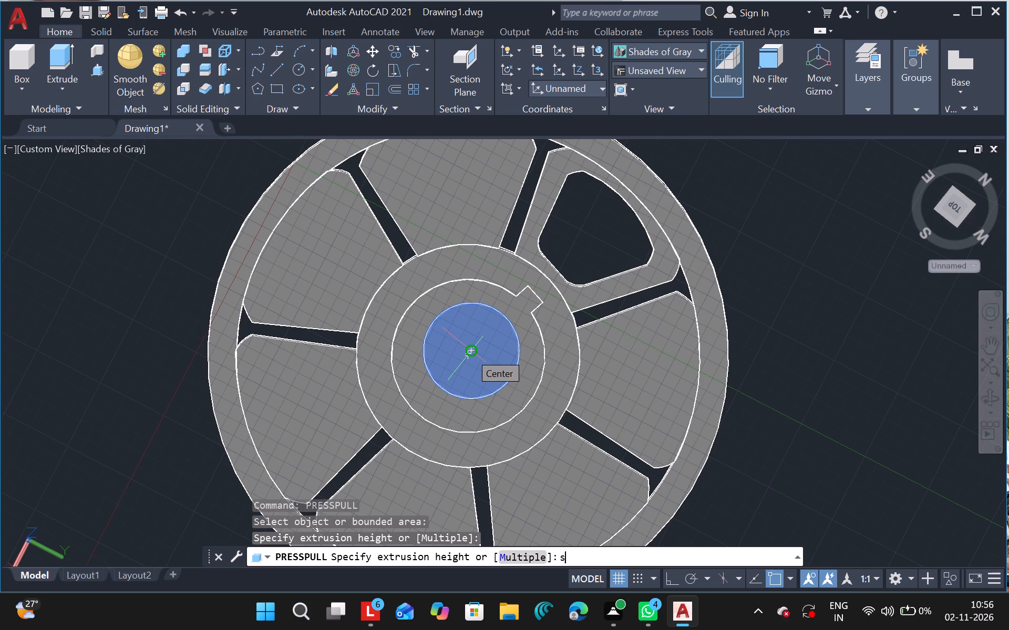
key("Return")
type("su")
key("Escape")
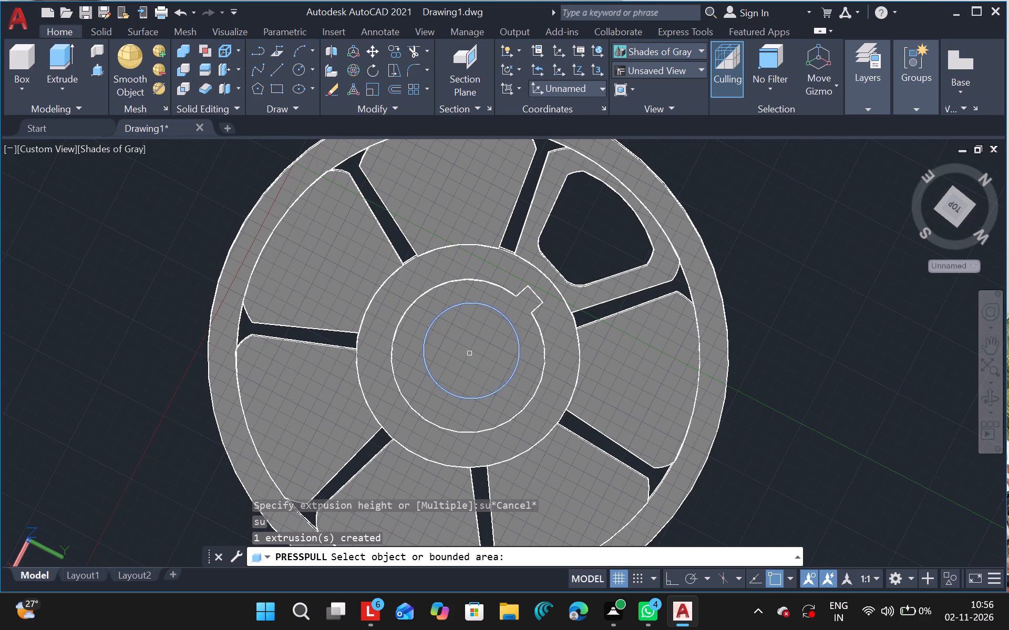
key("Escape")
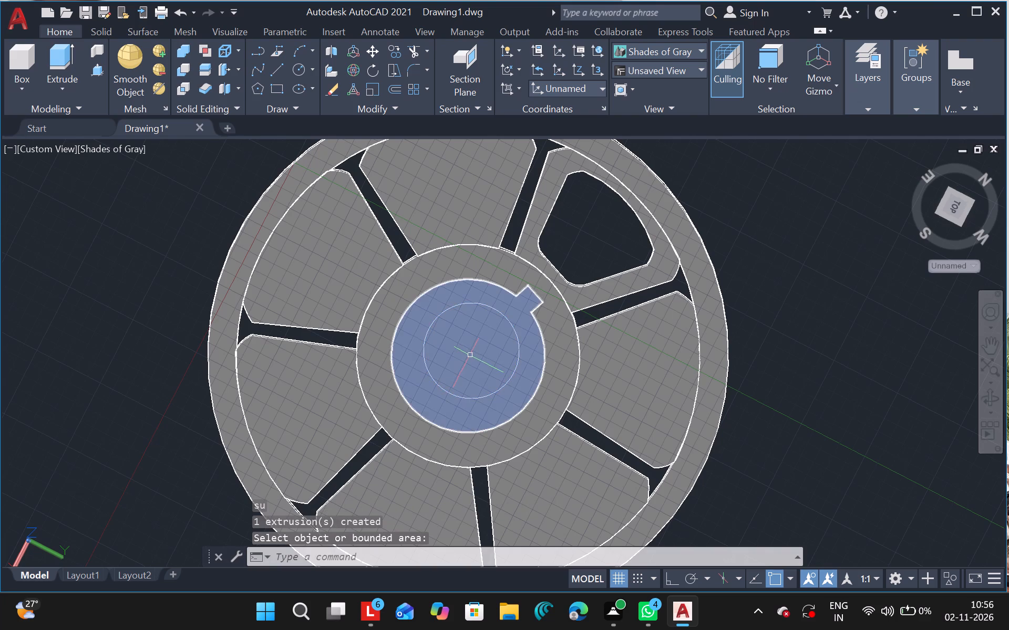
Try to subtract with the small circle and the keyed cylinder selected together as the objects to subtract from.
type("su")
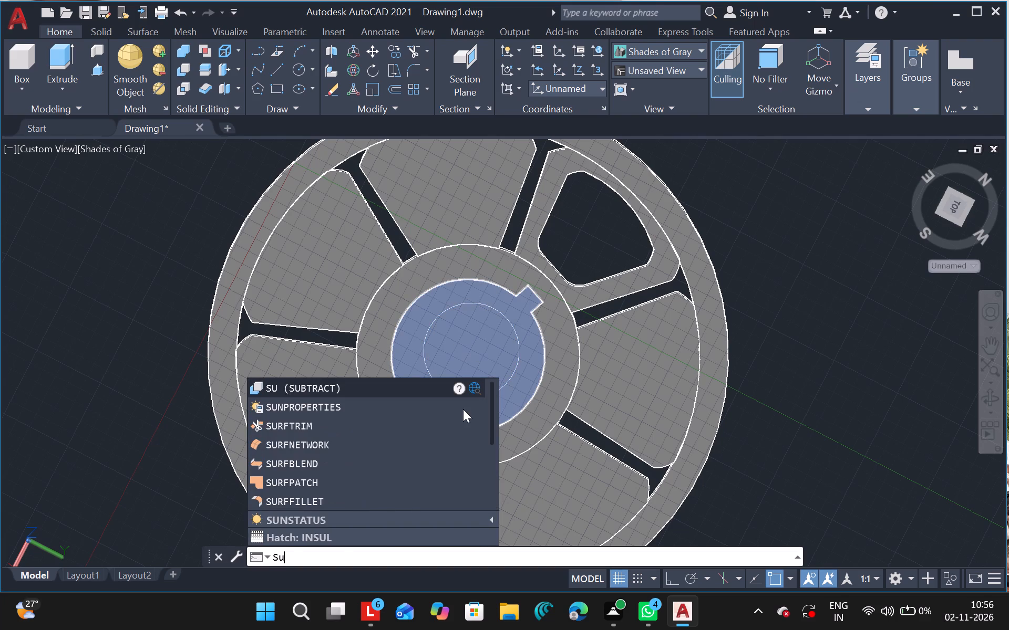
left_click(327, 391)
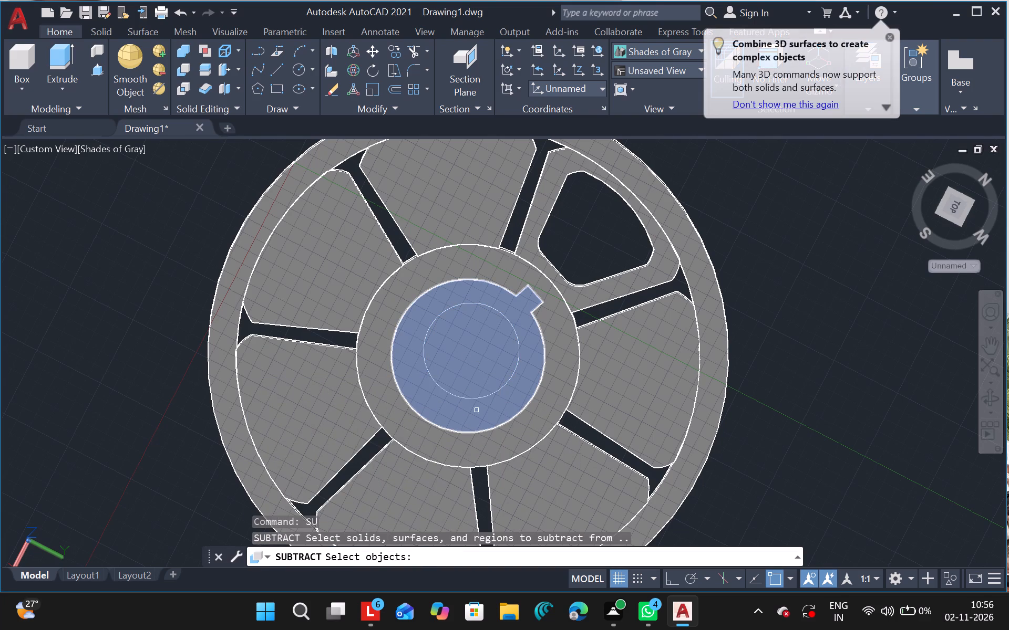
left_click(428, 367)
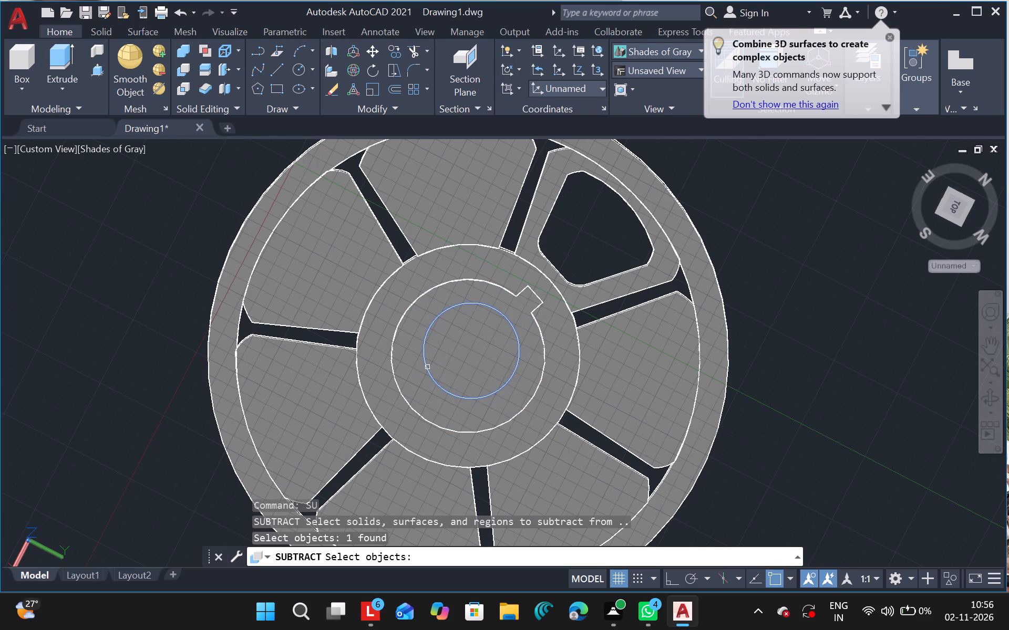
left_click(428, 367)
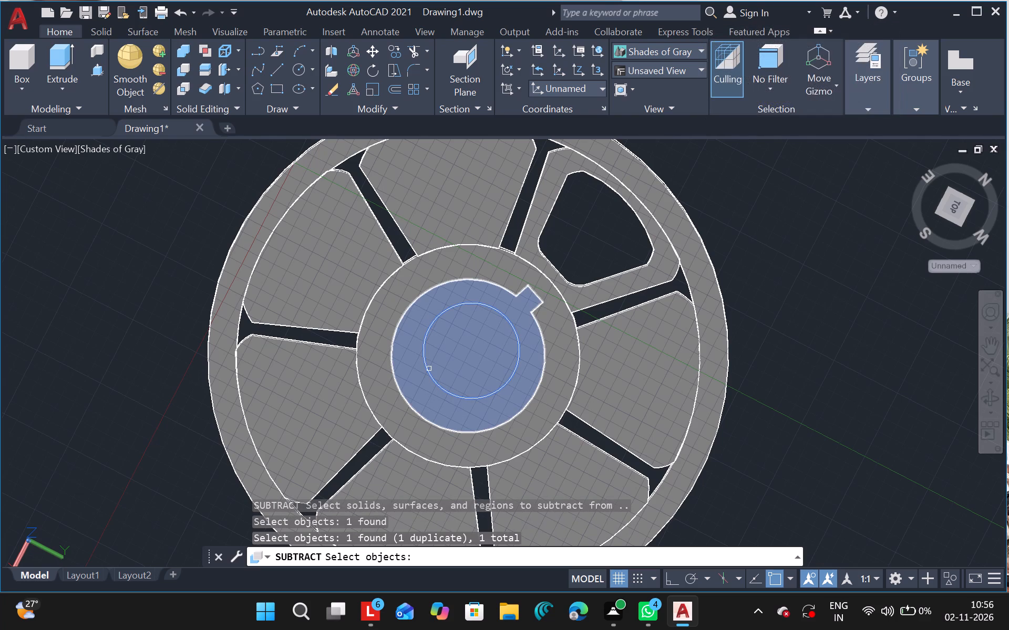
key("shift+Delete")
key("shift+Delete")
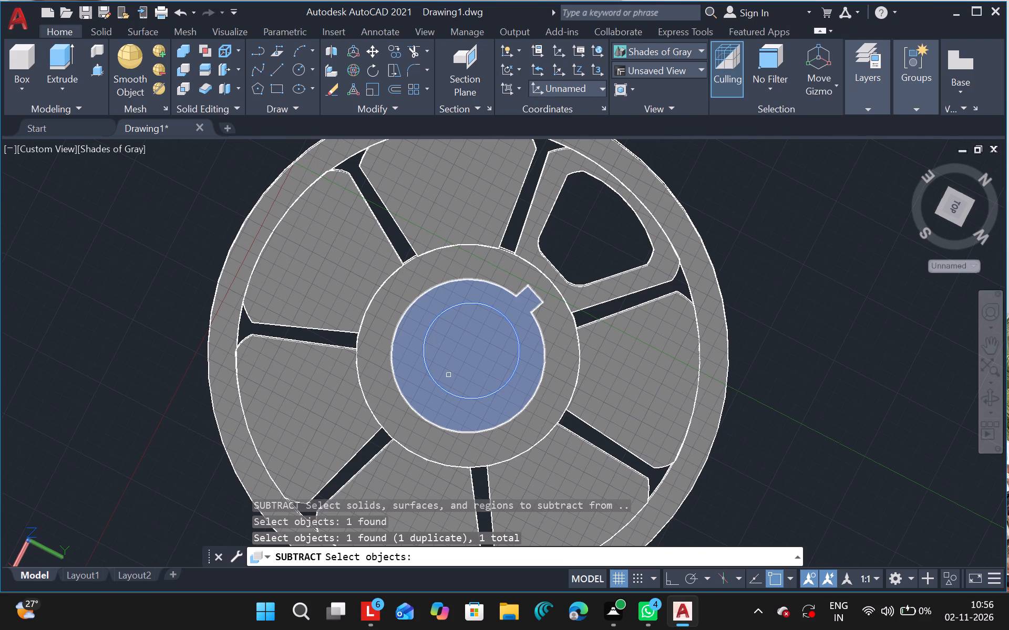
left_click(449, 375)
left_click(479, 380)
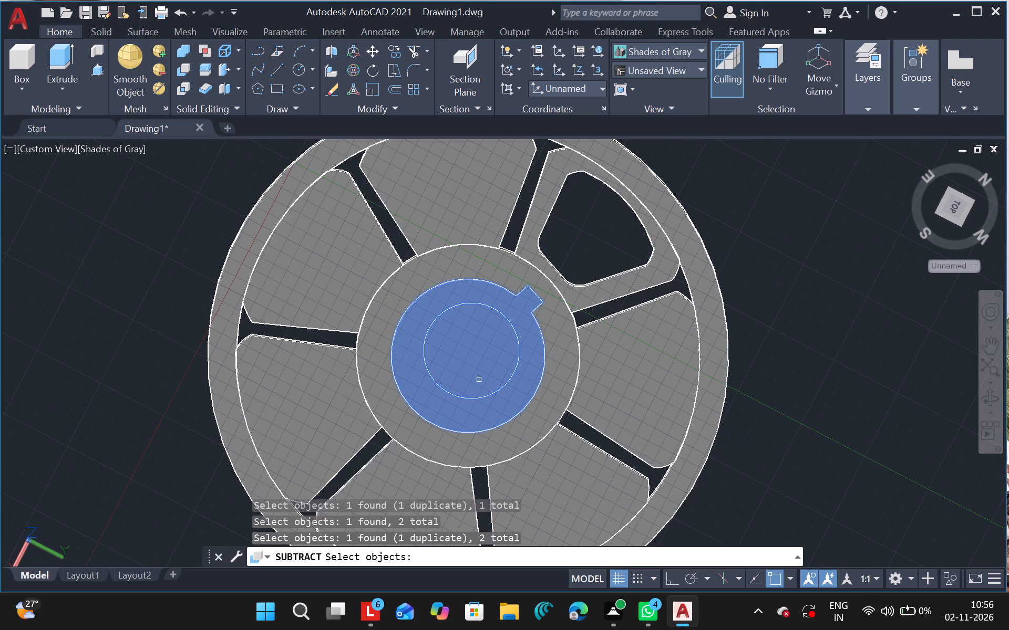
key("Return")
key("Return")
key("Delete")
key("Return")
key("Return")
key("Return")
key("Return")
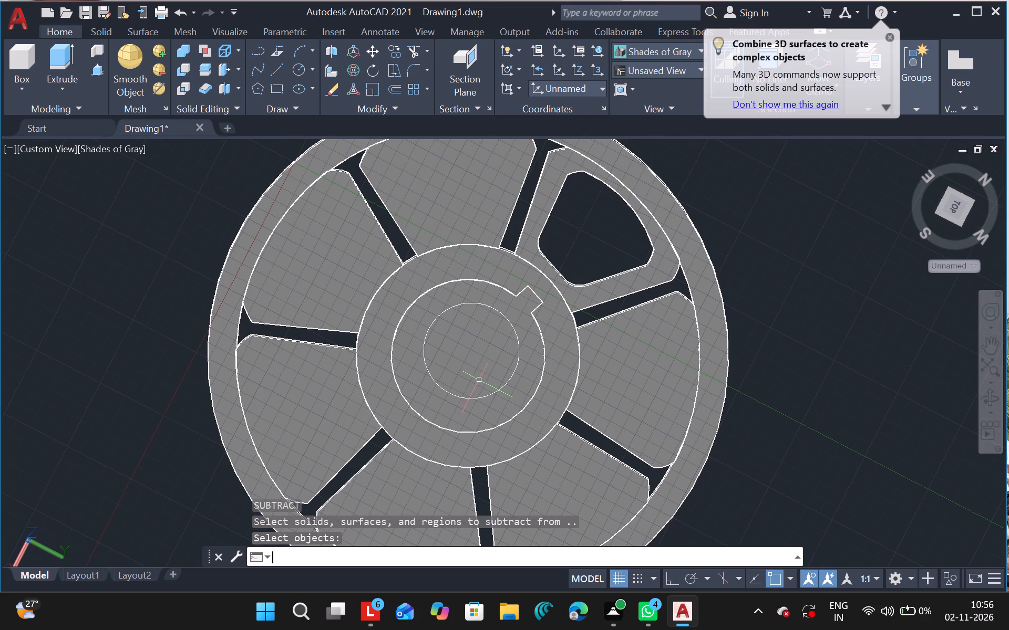
Delete the small circle inside the keyed cylinder's outline.
left_click(434, 379)
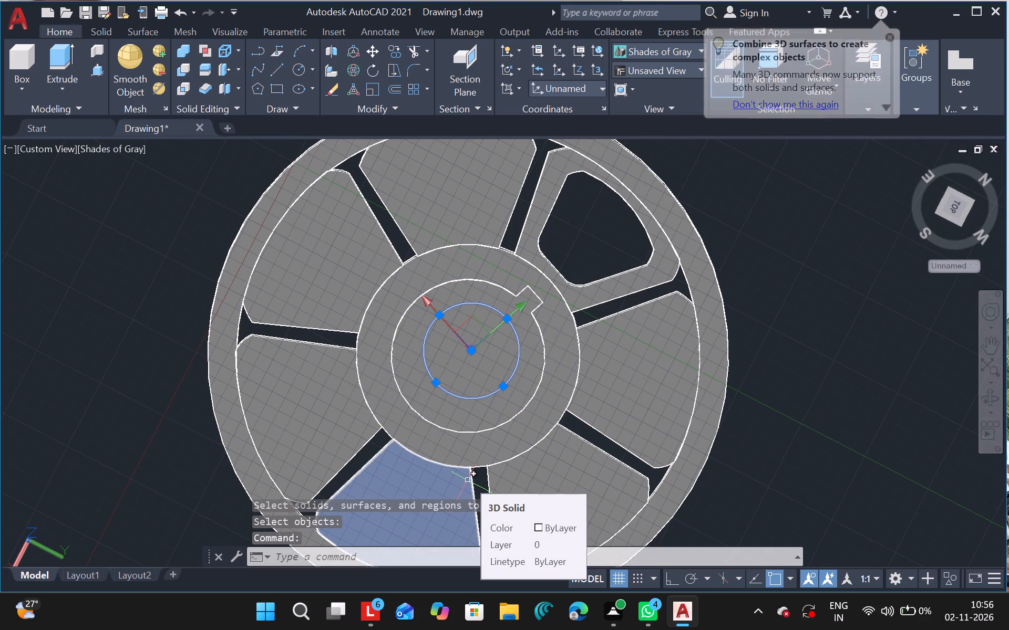
key("shift+Delete")
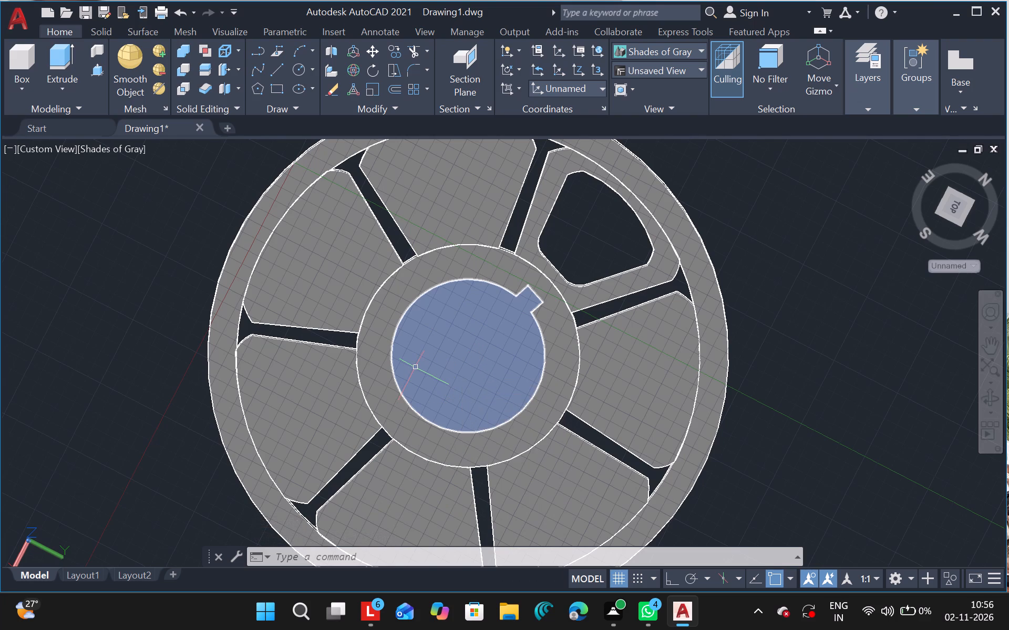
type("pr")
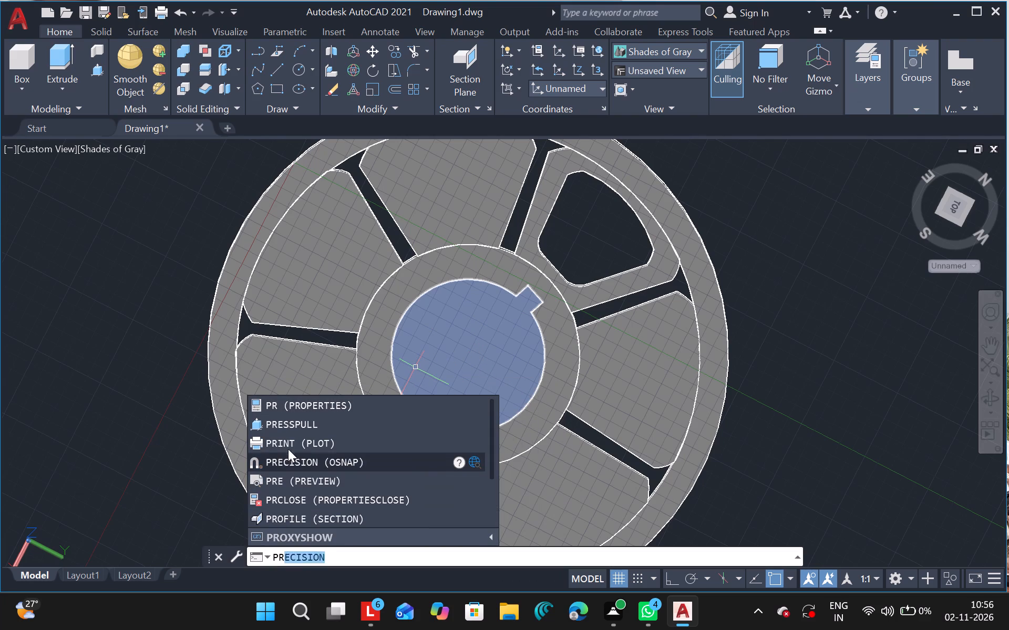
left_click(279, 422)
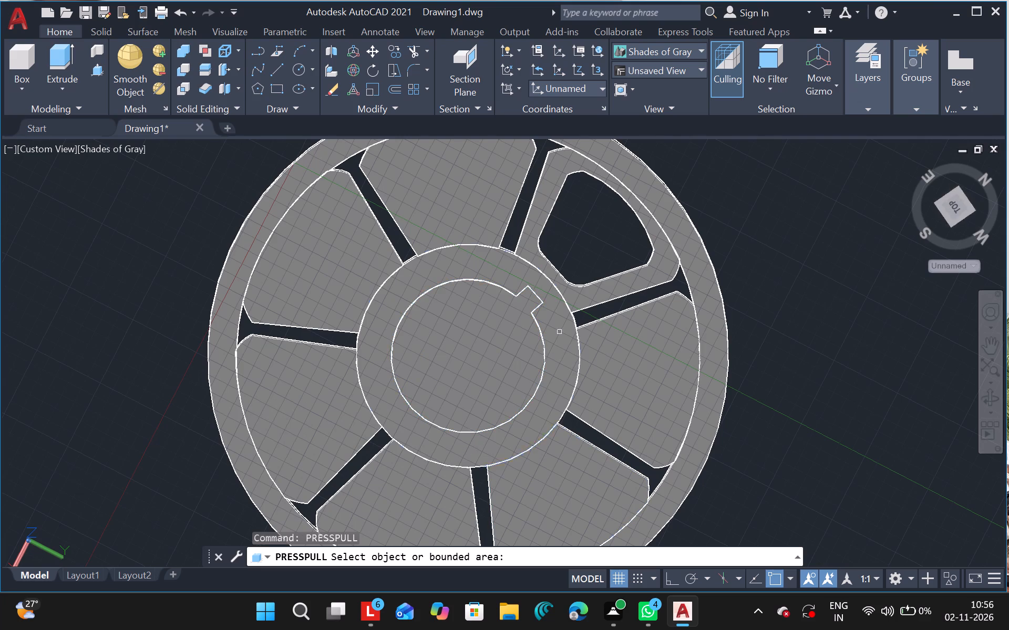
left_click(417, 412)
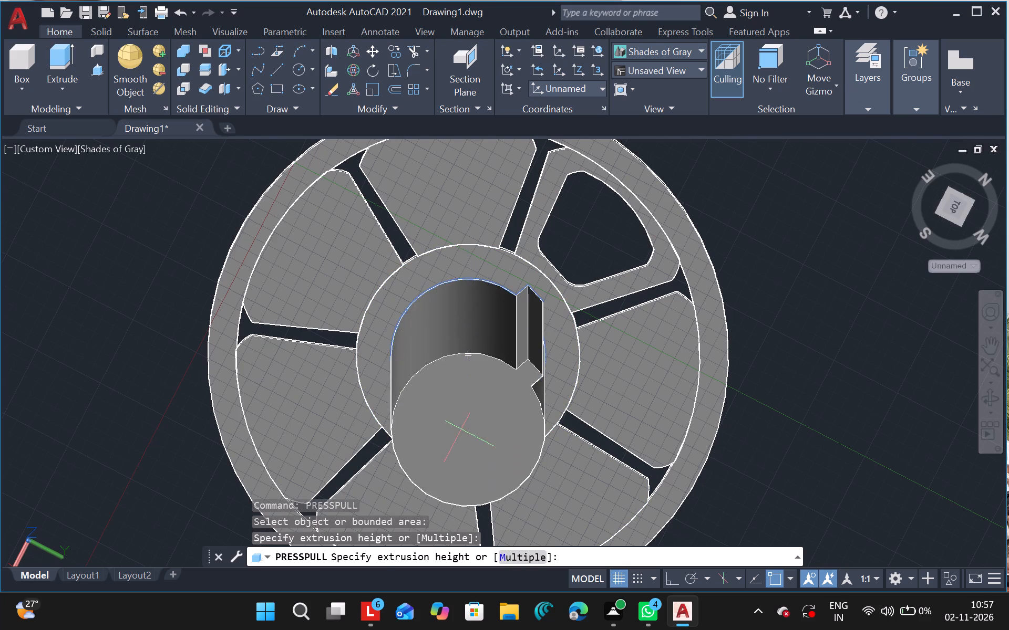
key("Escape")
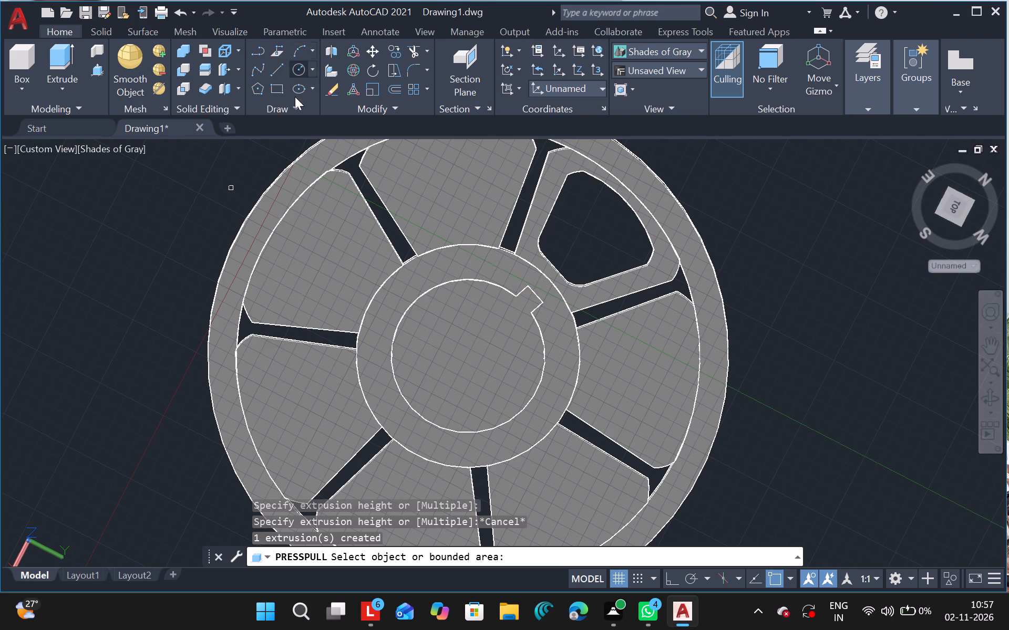
Draw a circle smaller than the bore, centred on the keyed cylinder's centre point.
left_click(299, 65)
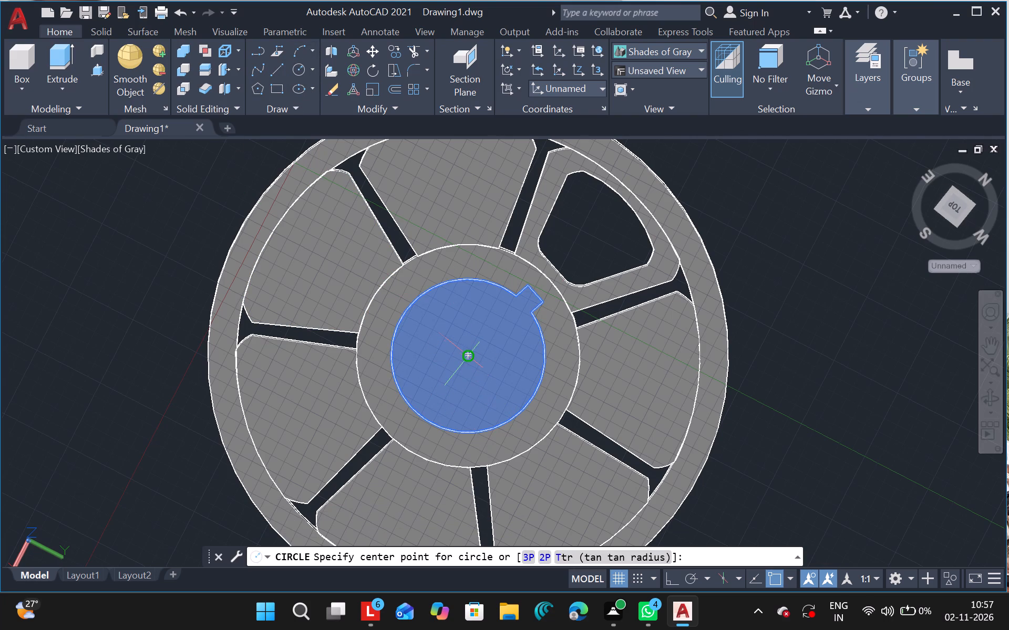
left_click_drag(467, 353, 470, 397)
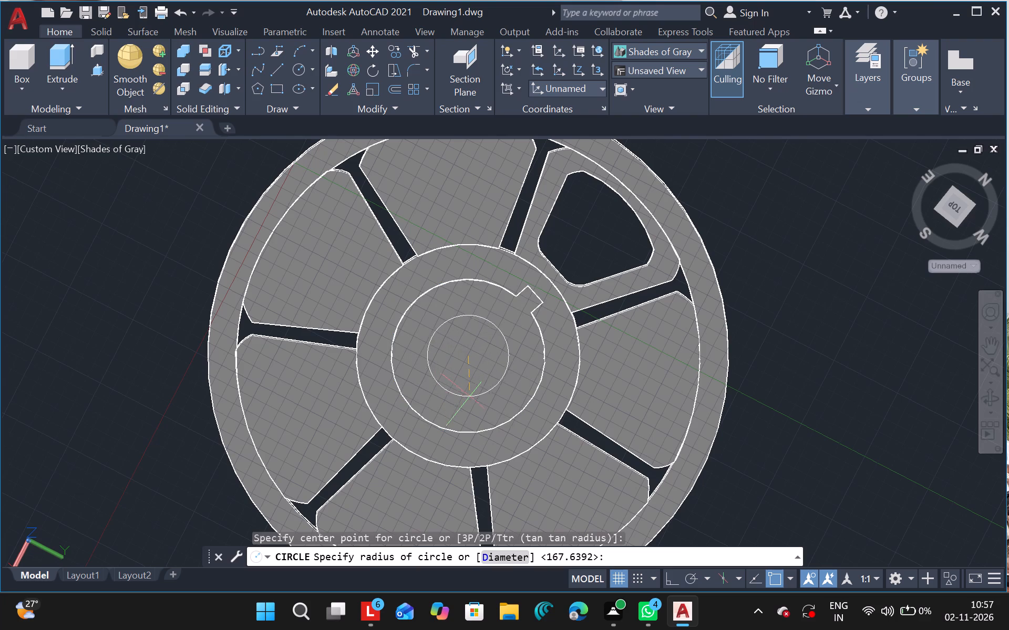
left_click_drag(470, 397, 470, 399)
left_click(470, 399)
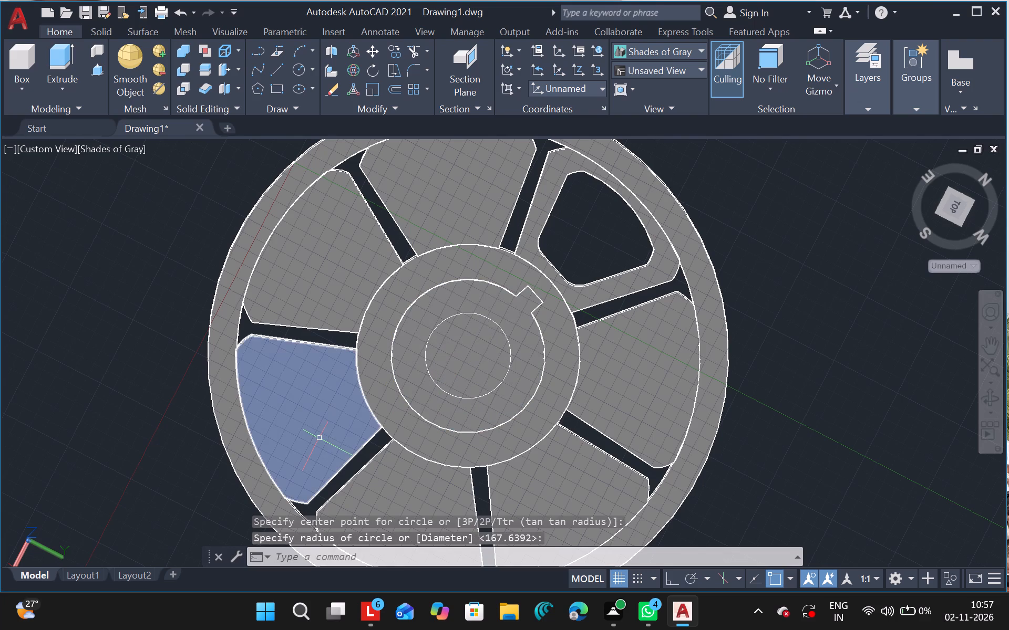
key("Escape")
Press-pull the small centred circle upward into a tall round cylinder standing above the hub and leave the command.
type("pre")
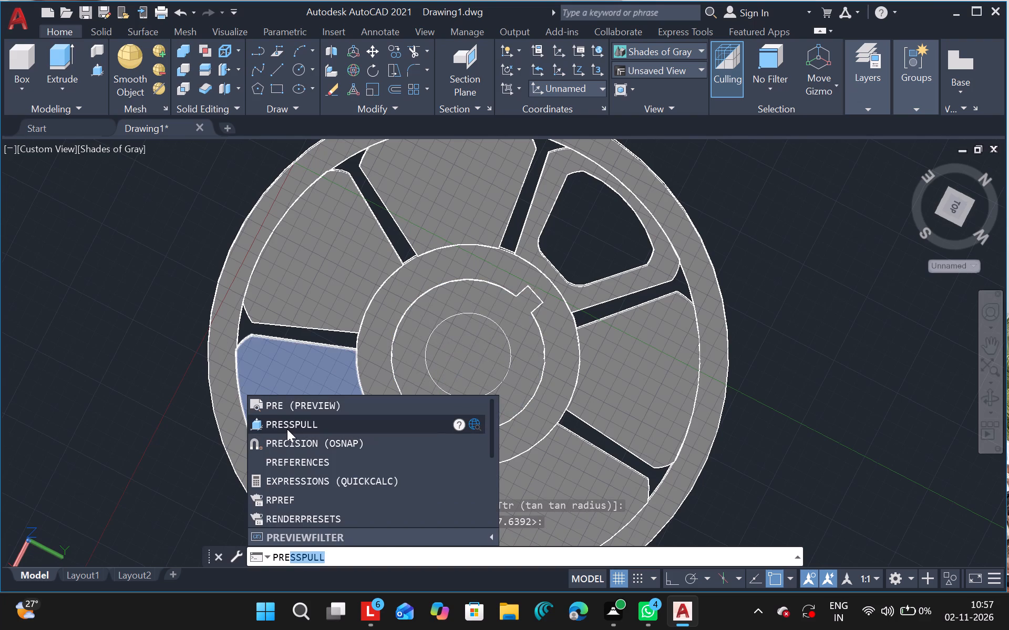
left_click(287, 429)
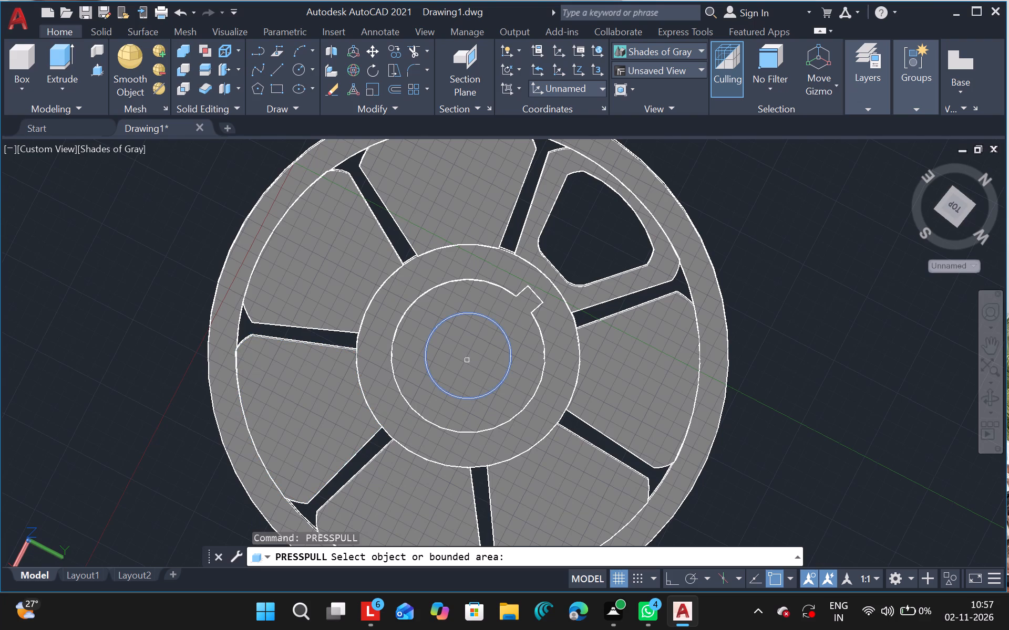
left_click(467, 360)
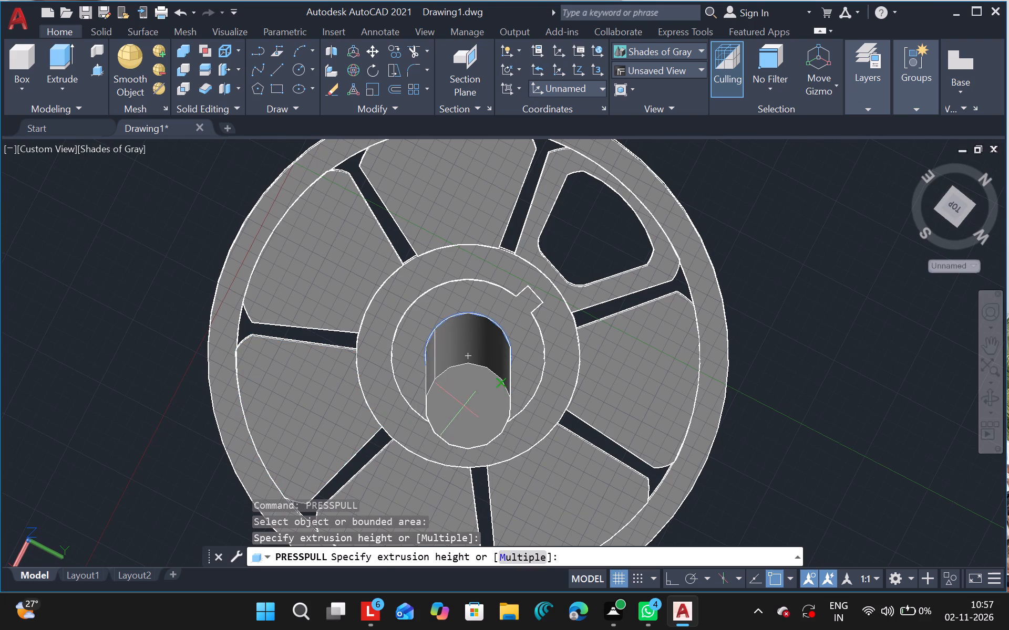
left_click(464, 432)
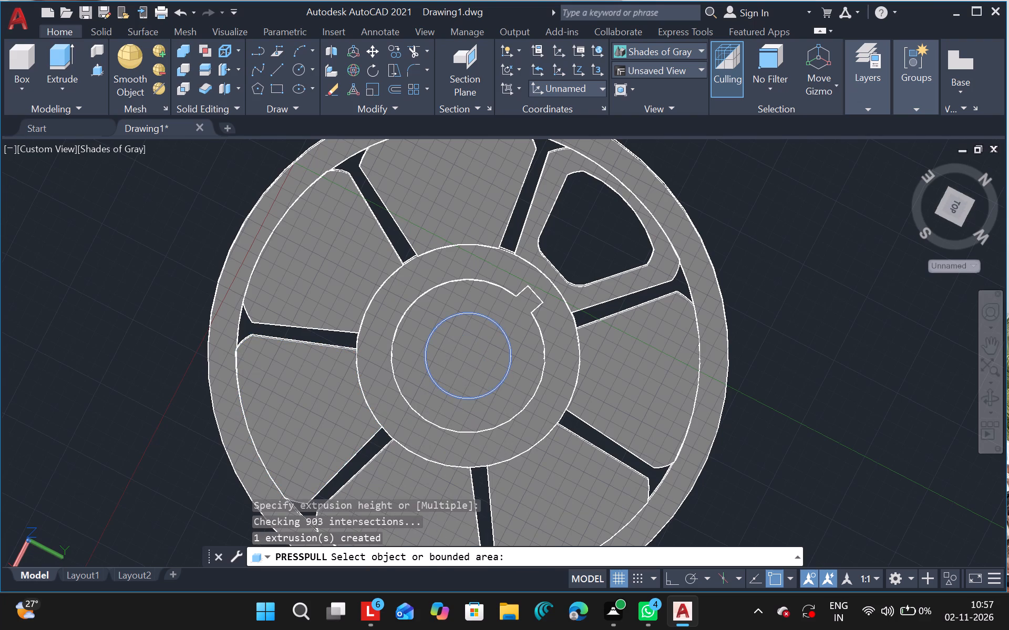
left_click(463, 364)
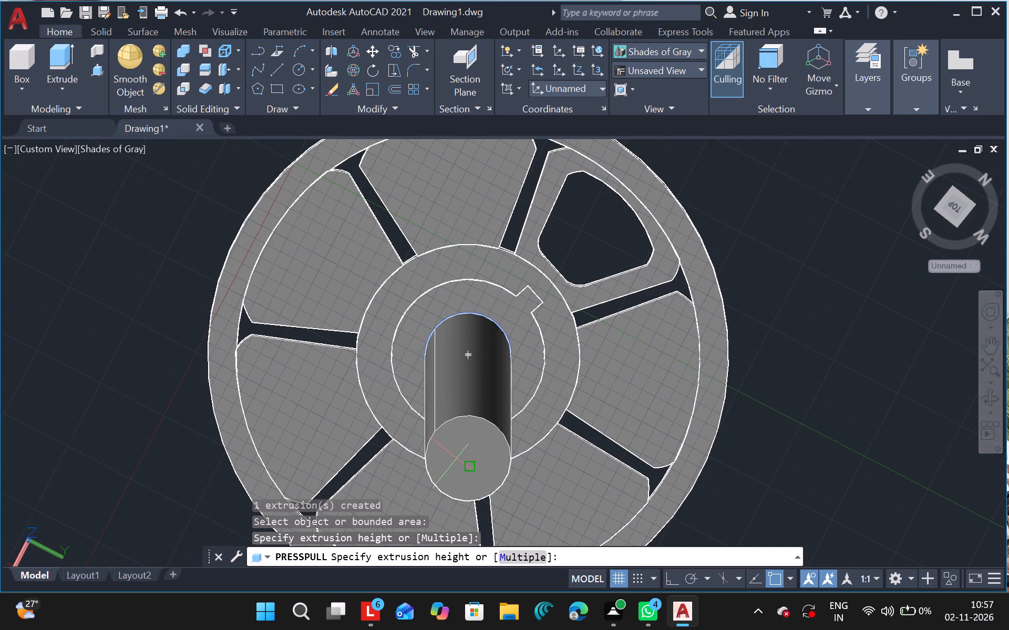
left_click(457, 460)
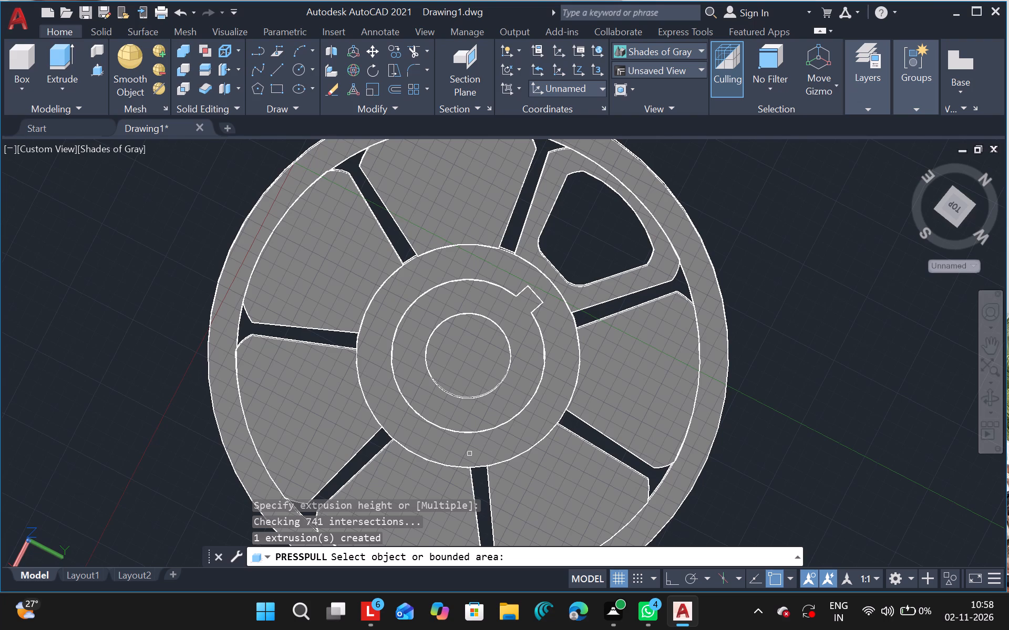
left_click(435, 332)
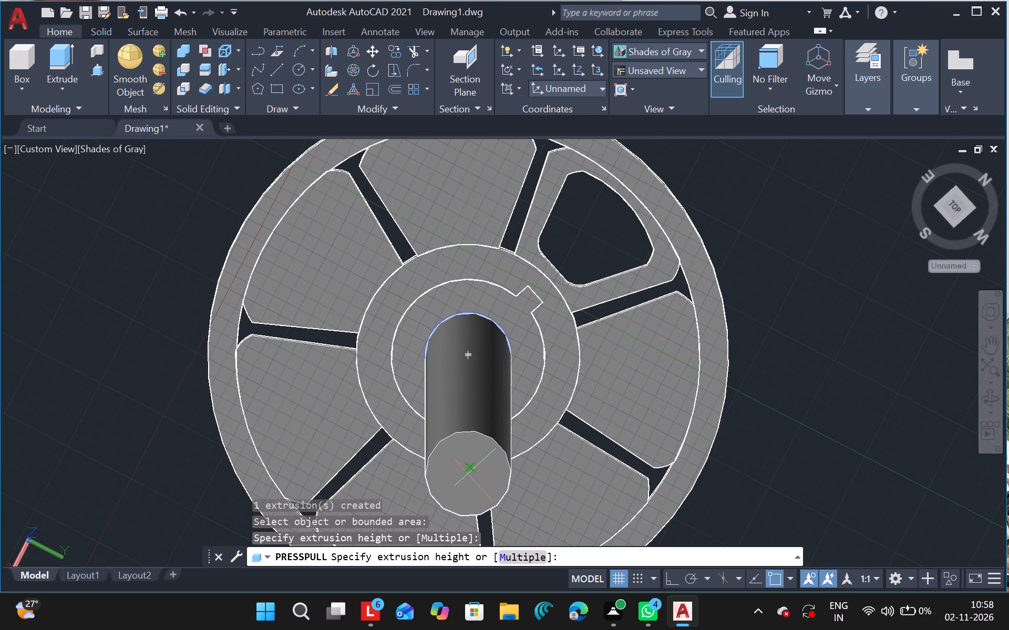
left_click(467, 474)
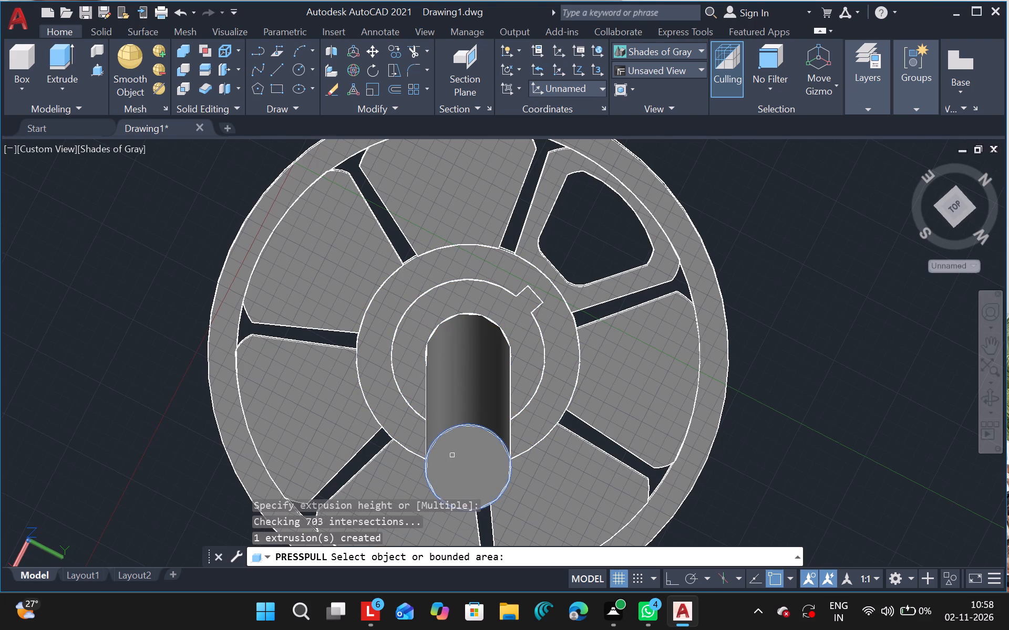
key("Return")
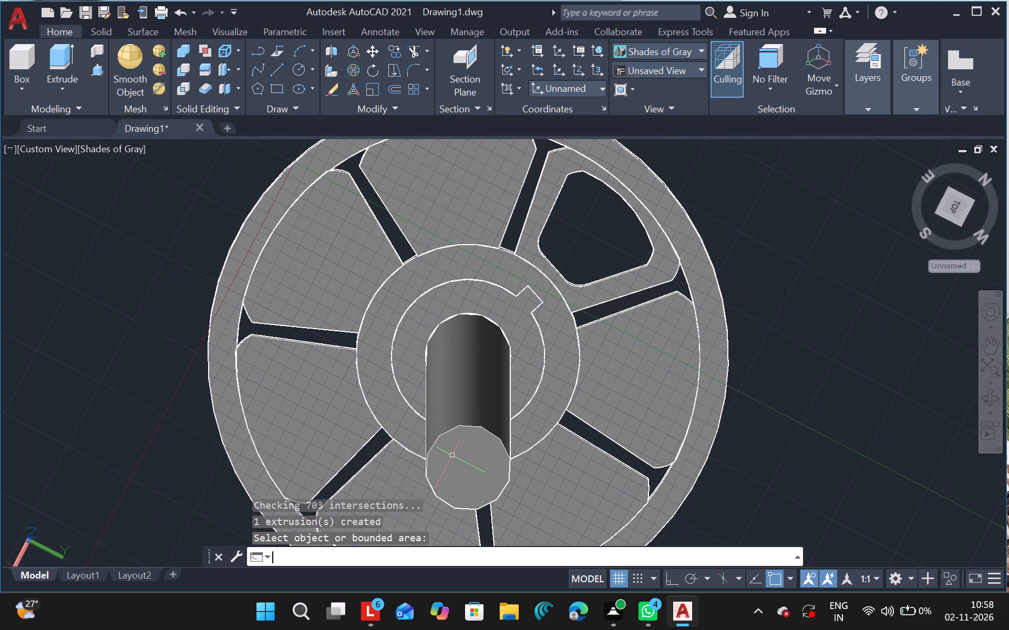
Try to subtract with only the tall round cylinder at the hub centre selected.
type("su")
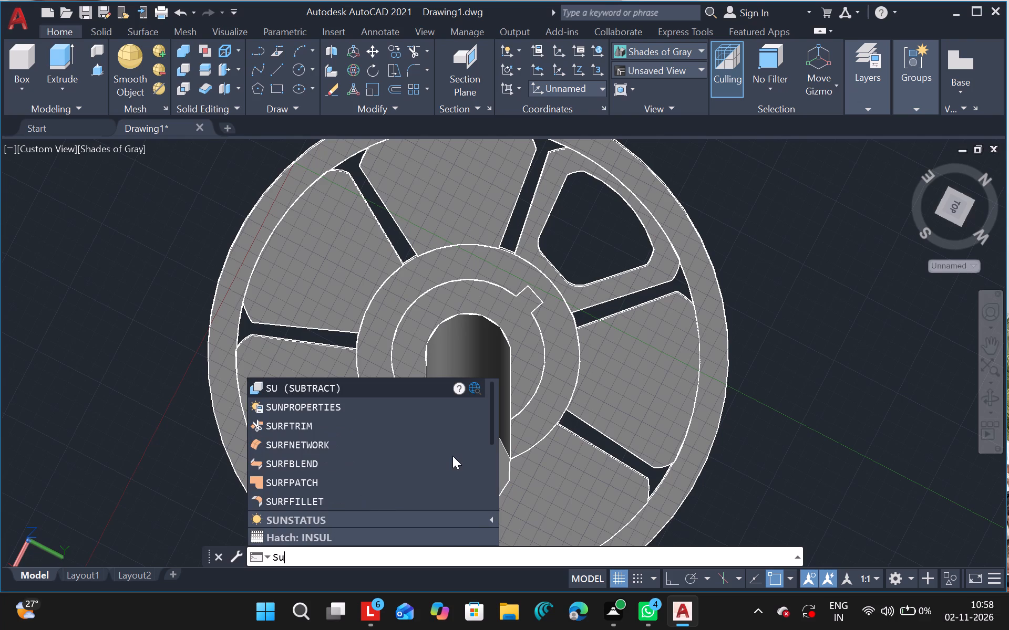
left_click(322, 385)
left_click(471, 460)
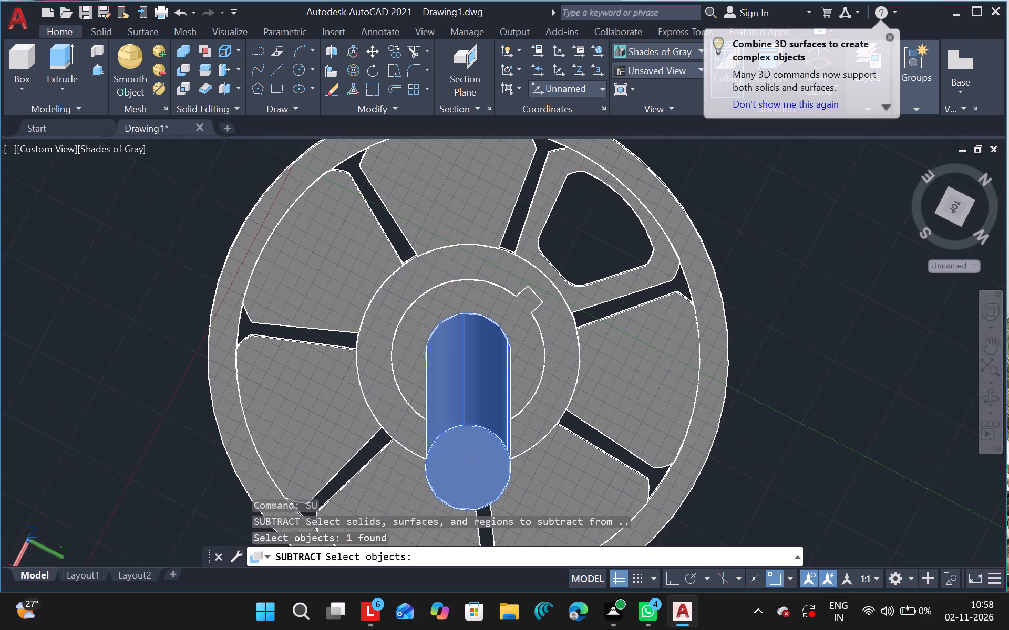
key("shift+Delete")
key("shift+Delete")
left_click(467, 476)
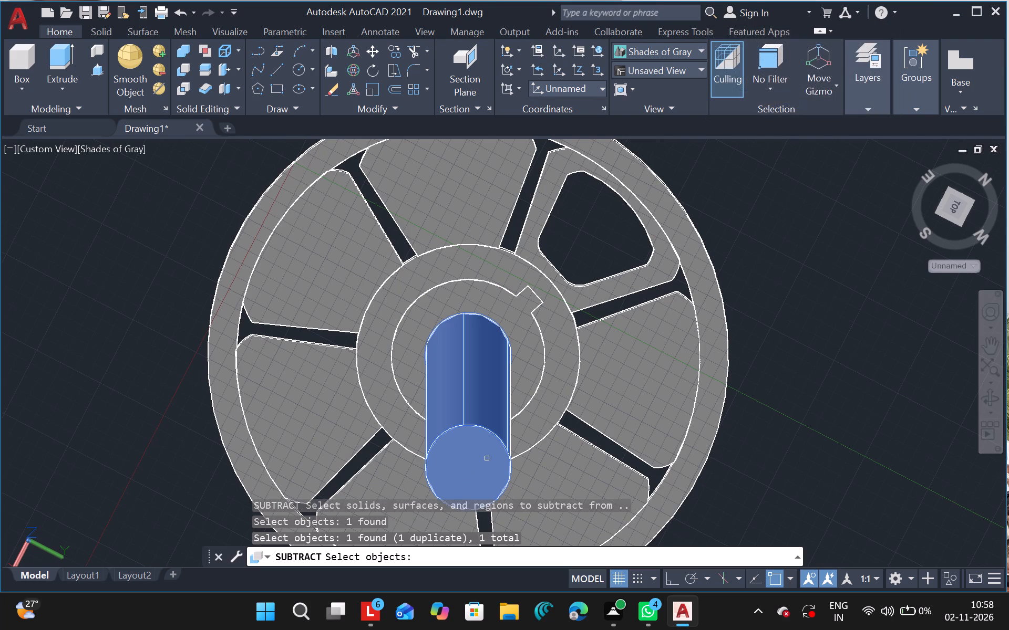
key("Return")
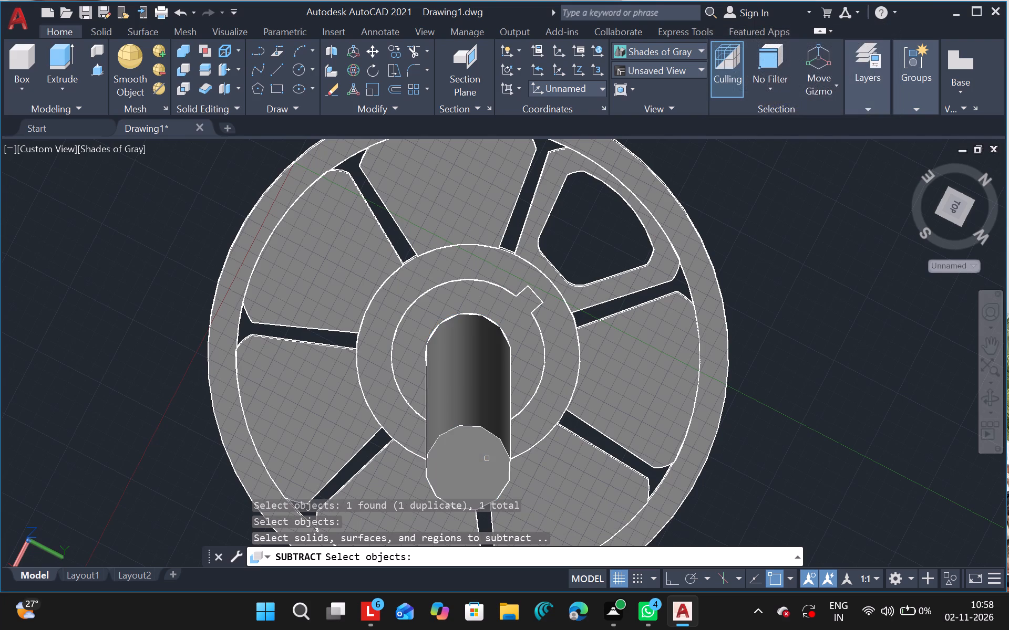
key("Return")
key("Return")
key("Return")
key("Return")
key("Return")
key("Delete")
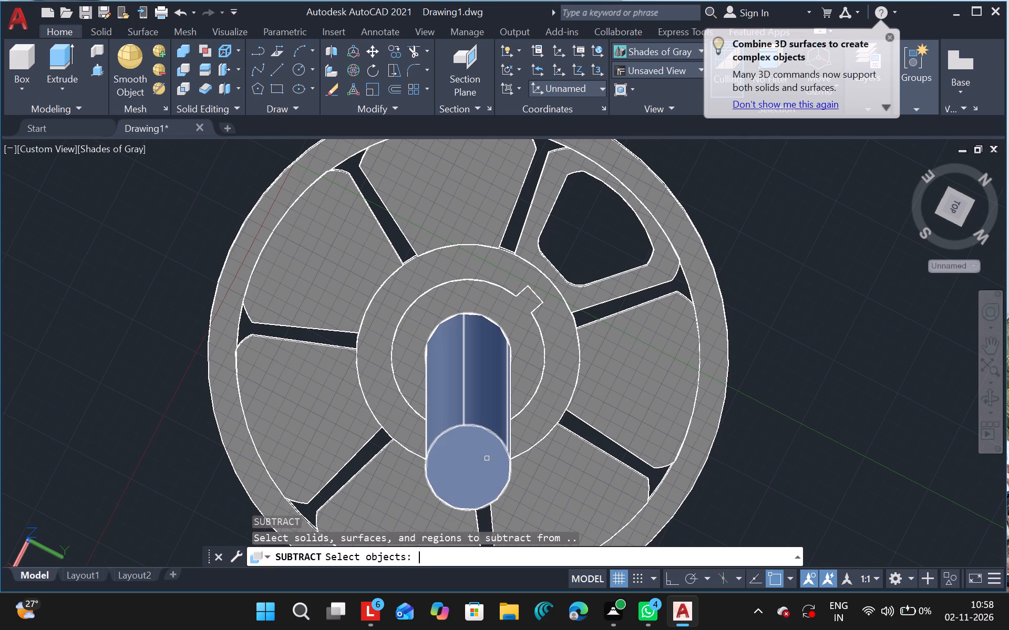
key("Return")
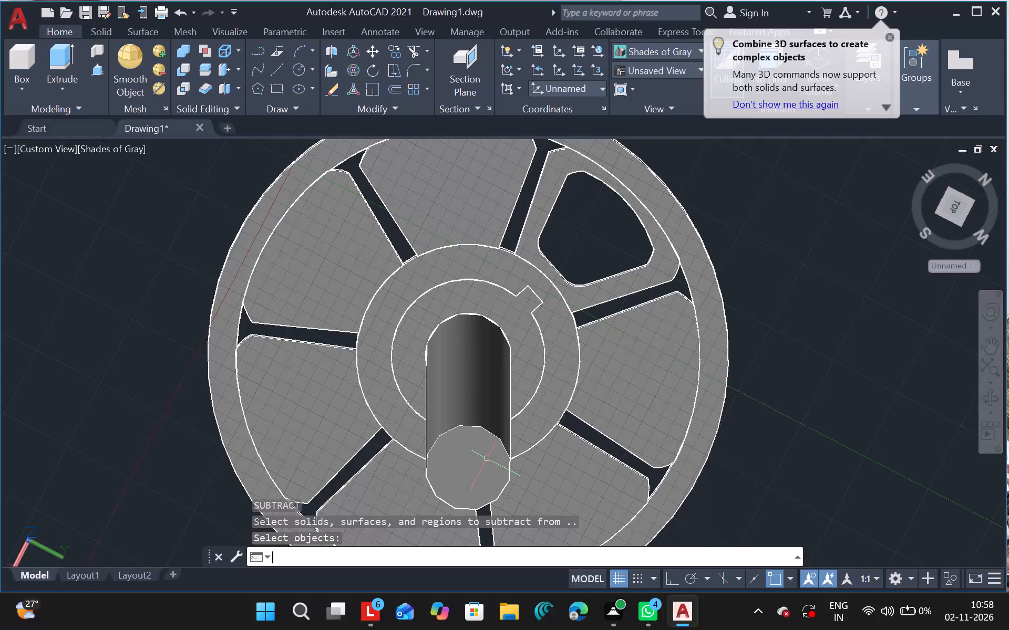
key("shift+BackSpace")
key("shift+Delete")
Leave the subtraction and delete the tall round cylinder standing at the hub centre.
key("shift+Delete")
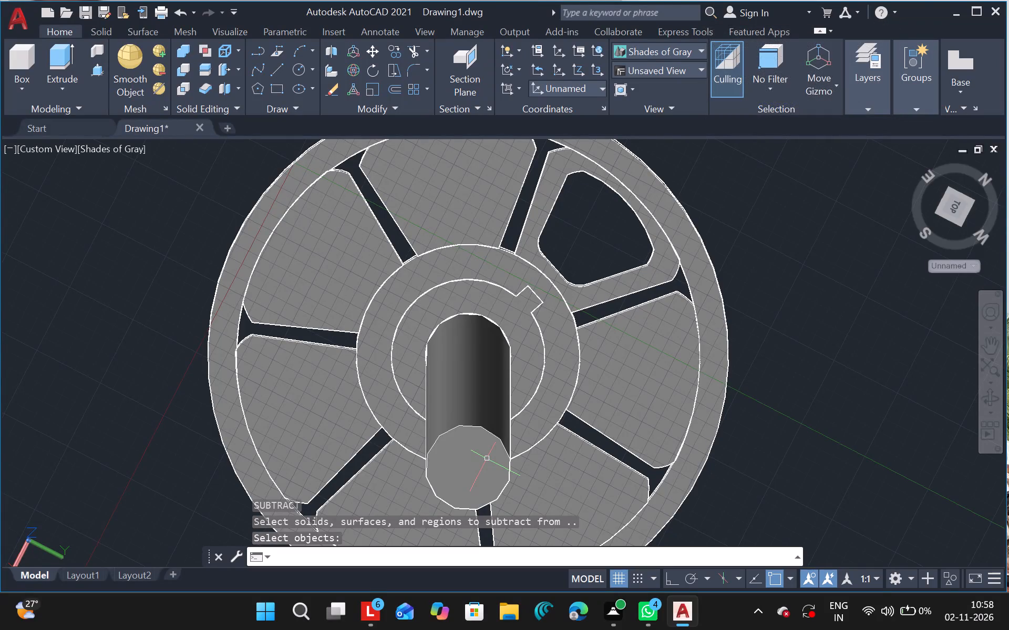
left_click_drag(487, 459, 472, 469)
left_click(472, 469)
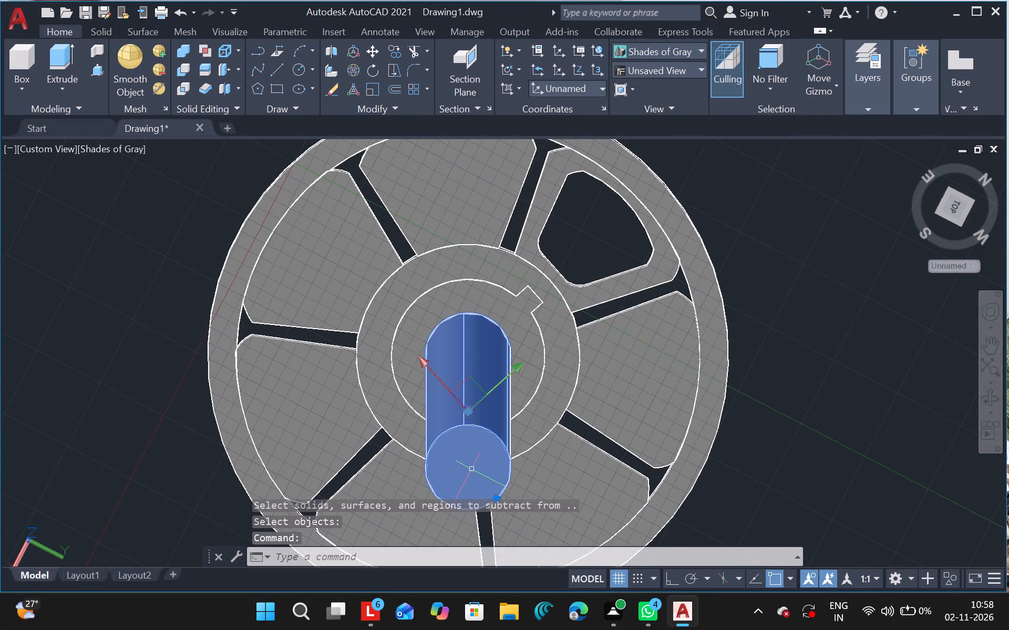
key("shift+Delete")
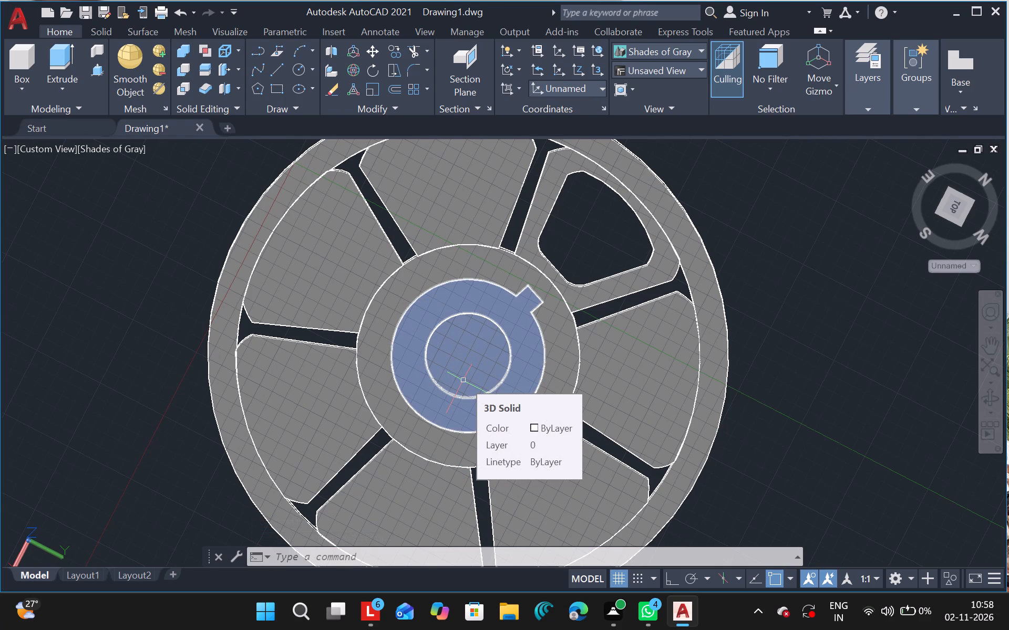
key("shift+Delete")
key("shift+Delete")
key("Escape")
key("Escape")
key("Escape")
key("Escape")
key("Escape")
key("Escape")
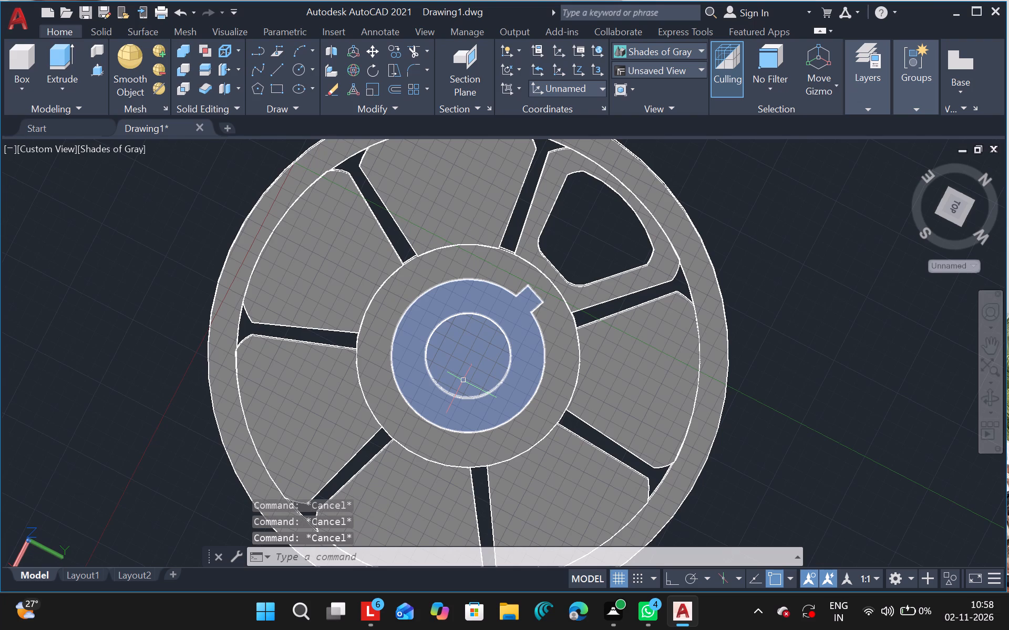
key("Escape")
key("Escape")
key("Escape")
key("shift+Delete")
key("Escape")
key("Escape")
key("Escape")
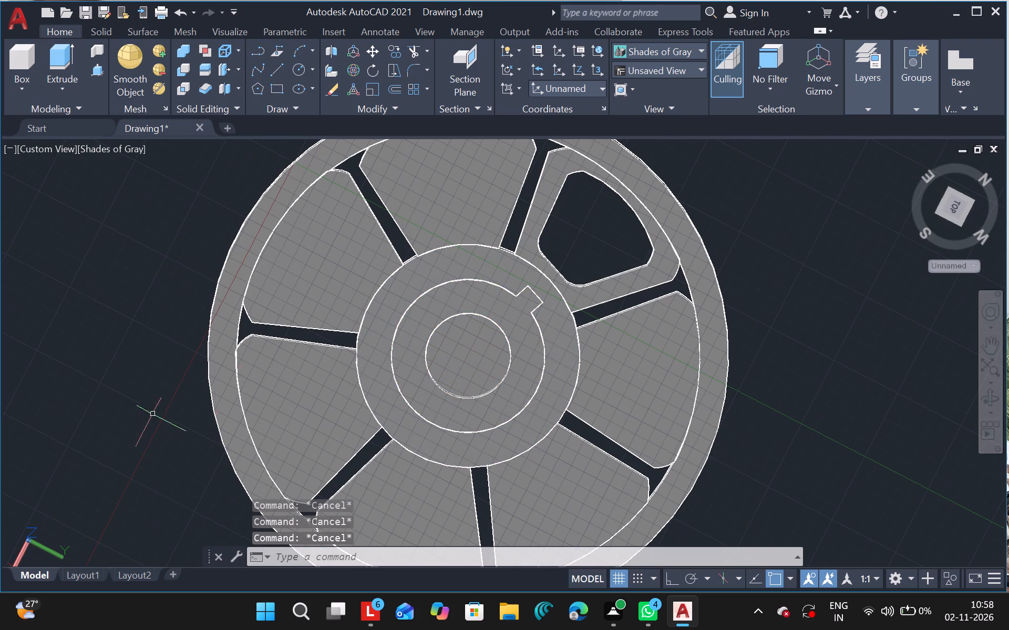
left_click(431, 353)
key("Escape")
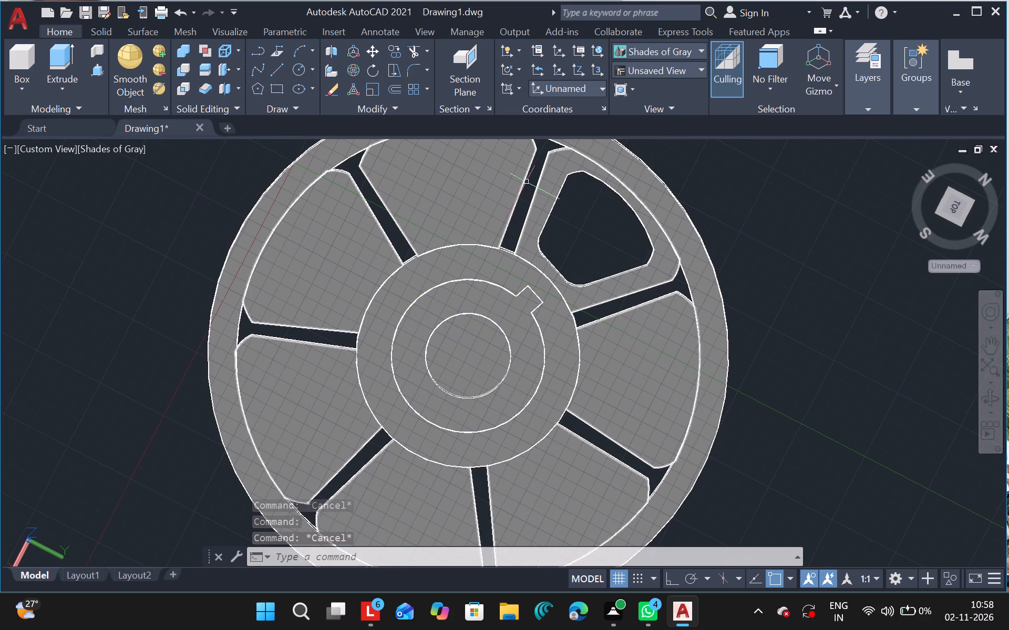
Press-pull the small centred circle upward into a tall round cylinder above the hub.
left_click(426, 353)
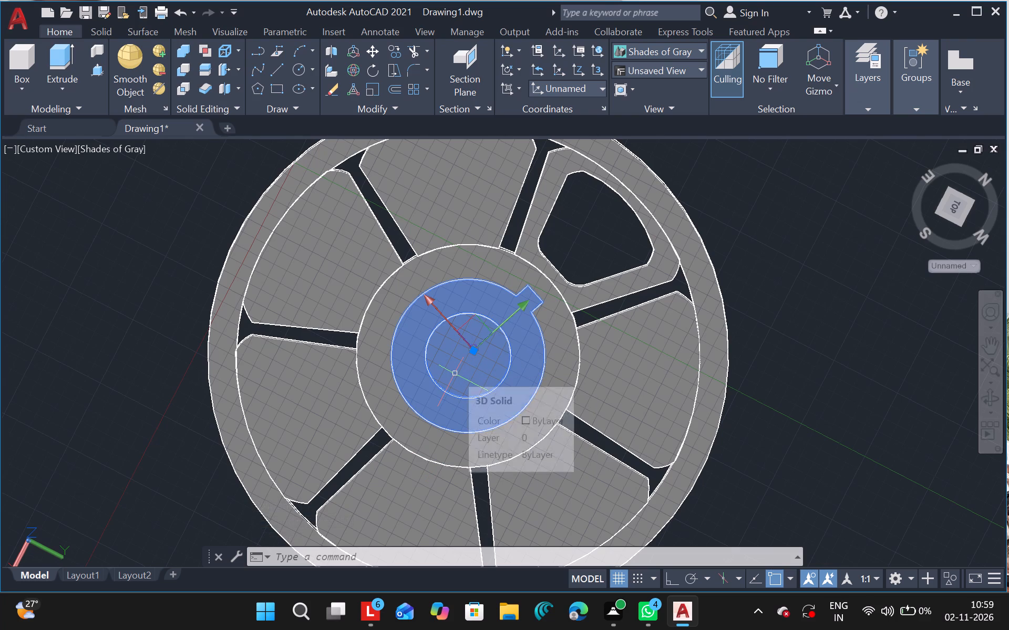
type("pr")
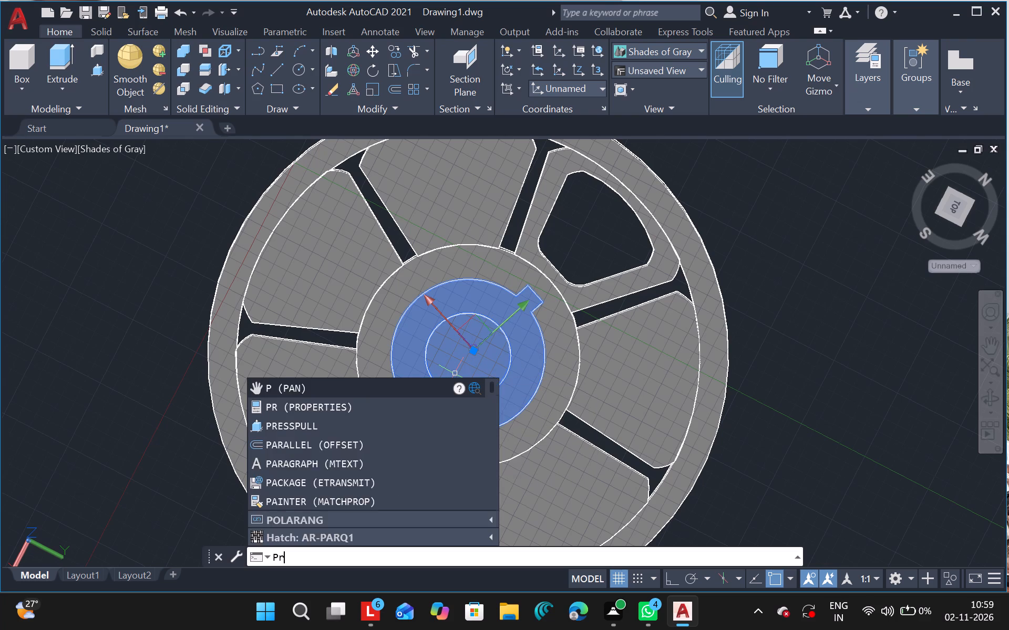
left_click(300, 426)
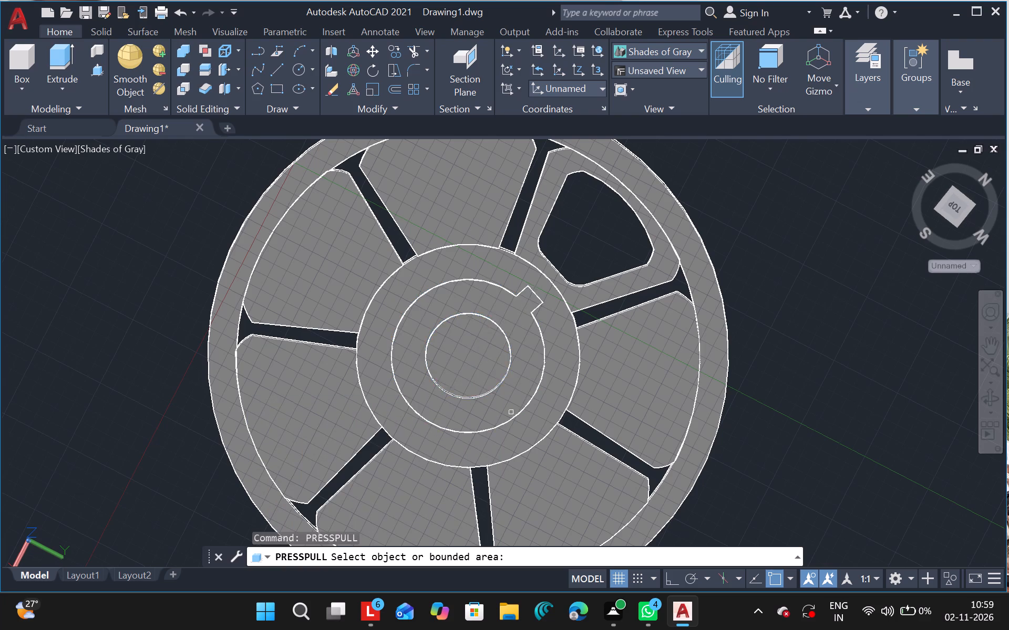
left_click(447, 393)
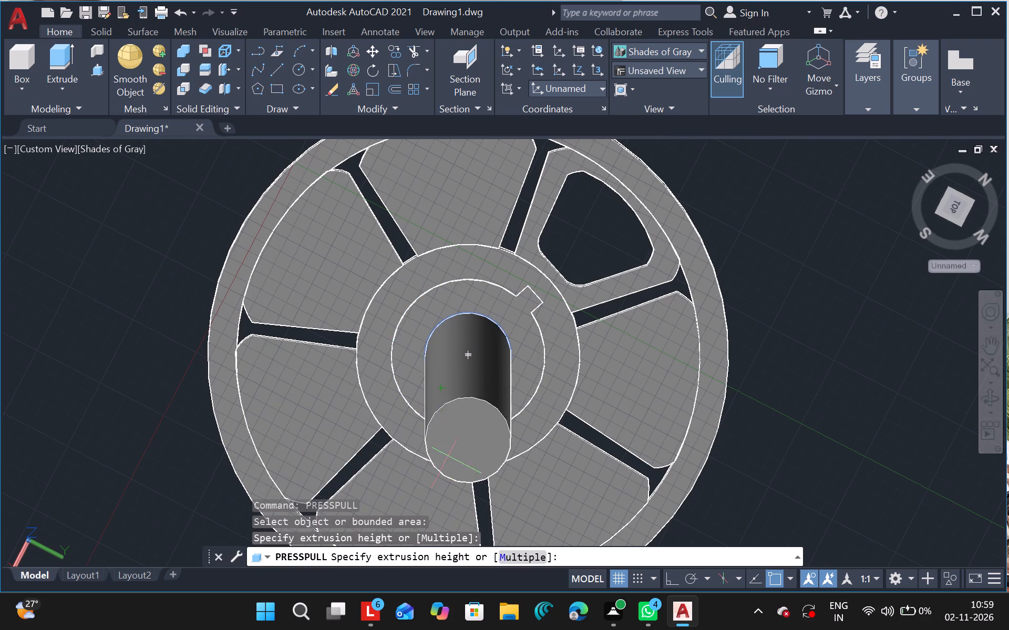
left_click(459, 502)
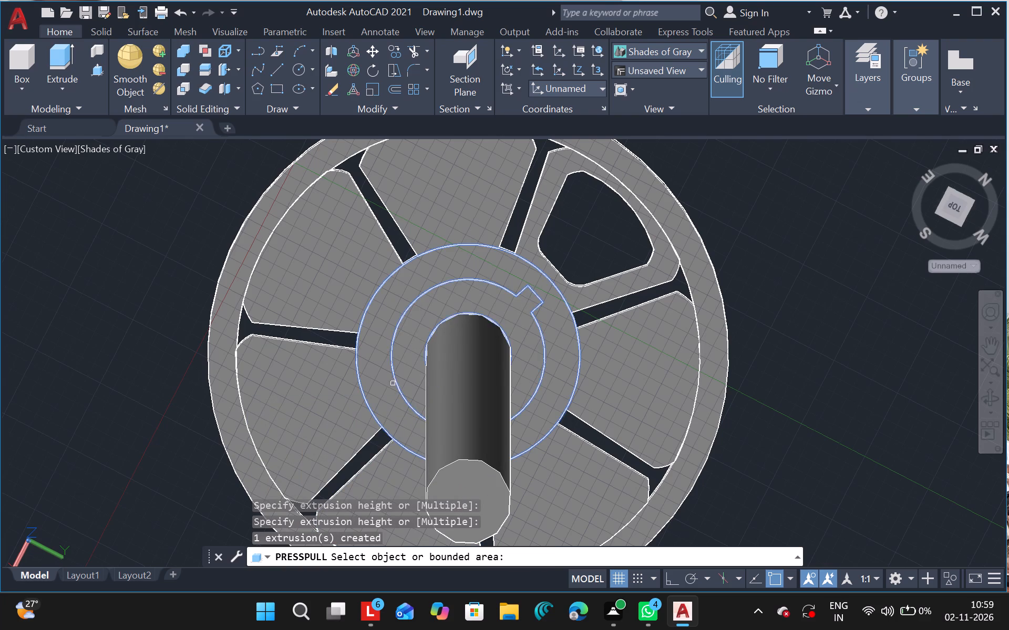
Press-pull the keyed ring area around the small circle upward into a collar shorter than the round cylinder.
left_click(398, 381)
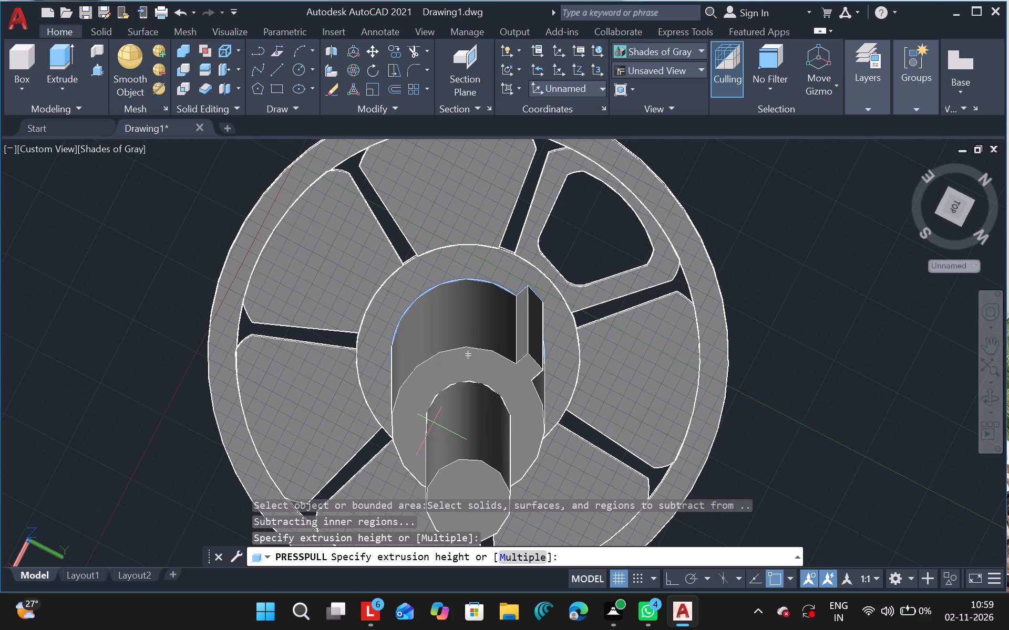
left_click(434, 423)
Press-pull the tall round cylinder's end face down to near the keyed collar's top.
left_click(476, 481)
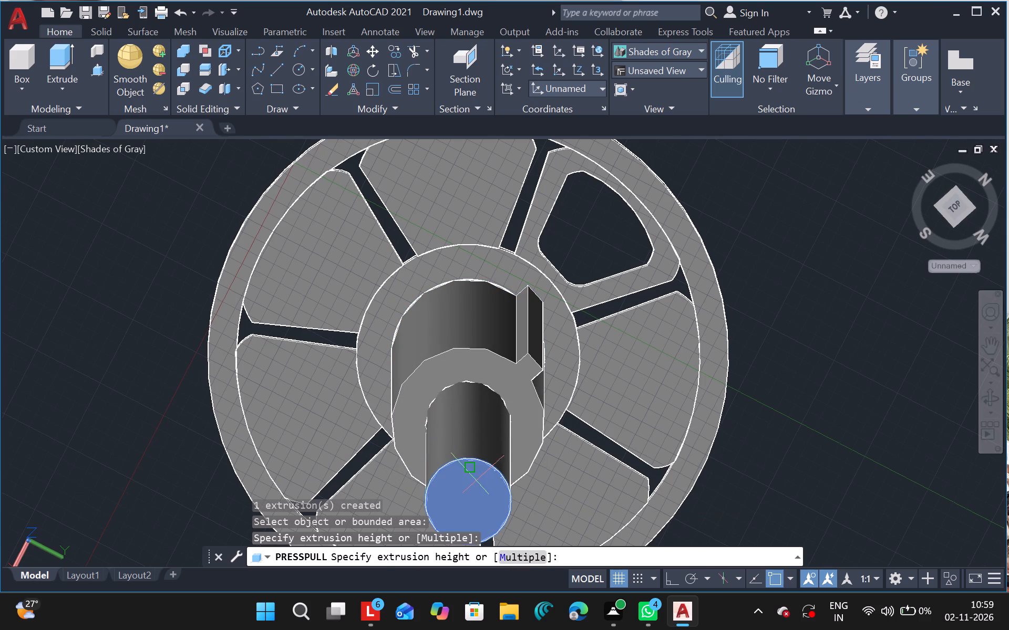
left_click(479, 430)
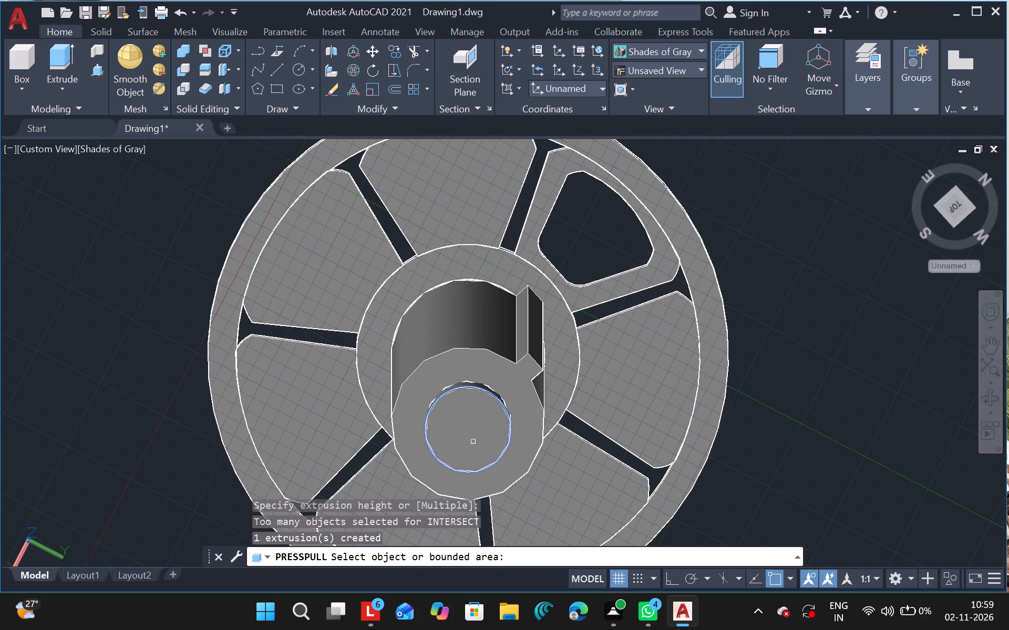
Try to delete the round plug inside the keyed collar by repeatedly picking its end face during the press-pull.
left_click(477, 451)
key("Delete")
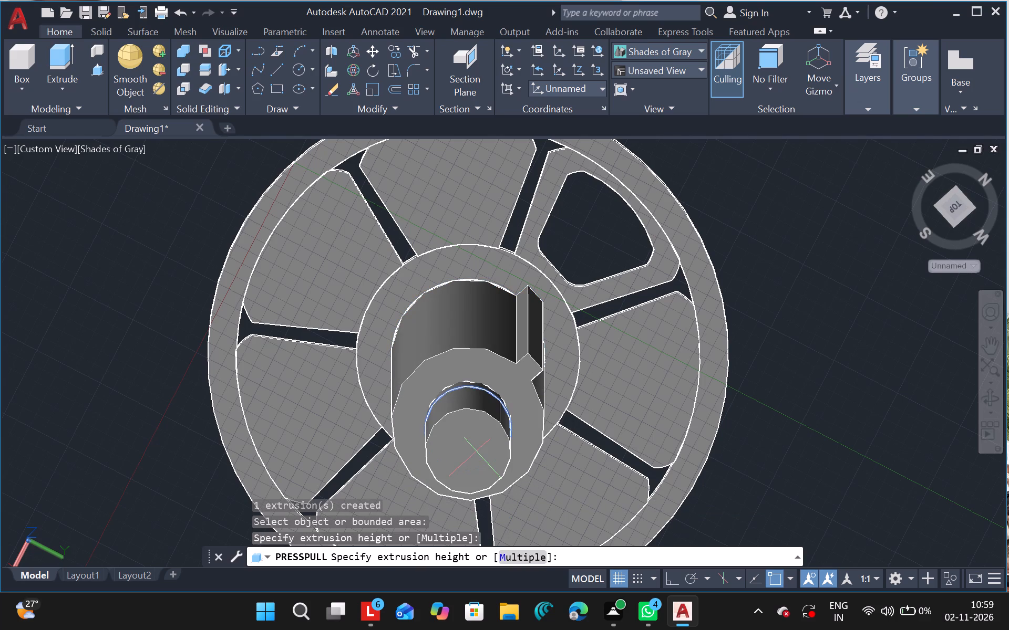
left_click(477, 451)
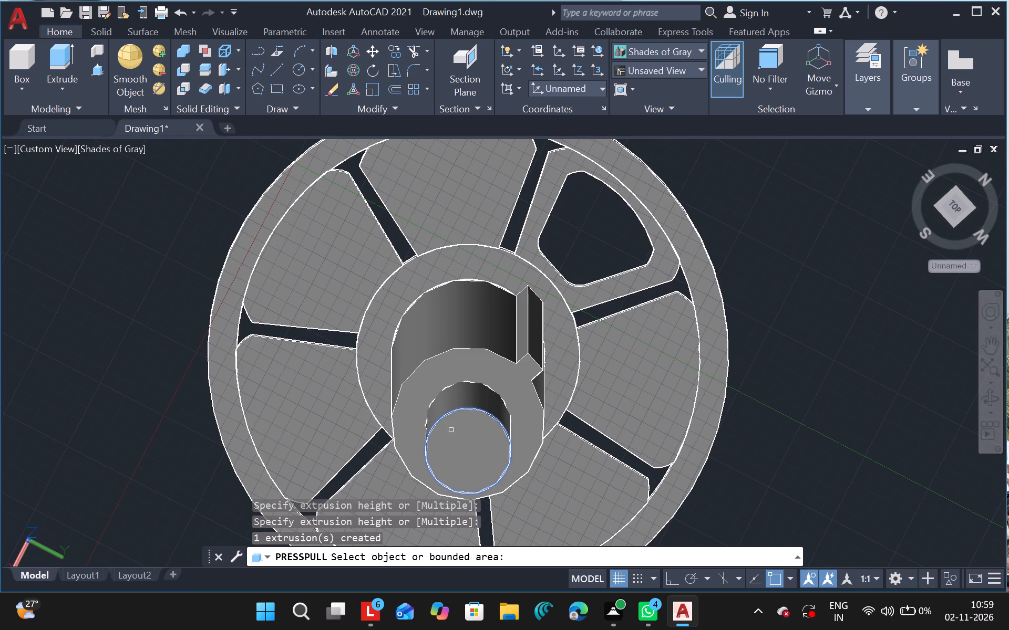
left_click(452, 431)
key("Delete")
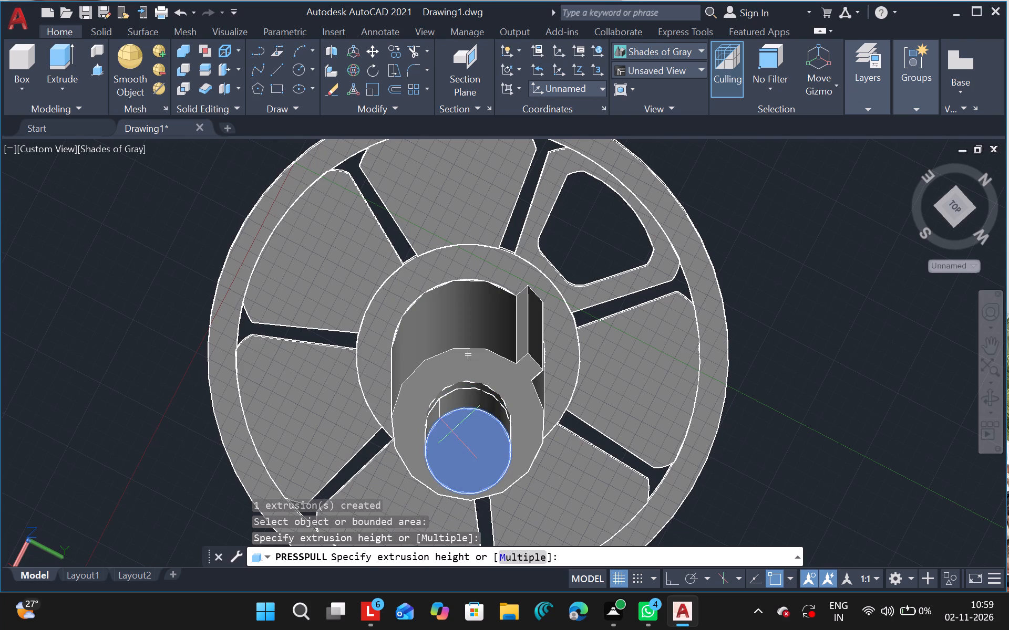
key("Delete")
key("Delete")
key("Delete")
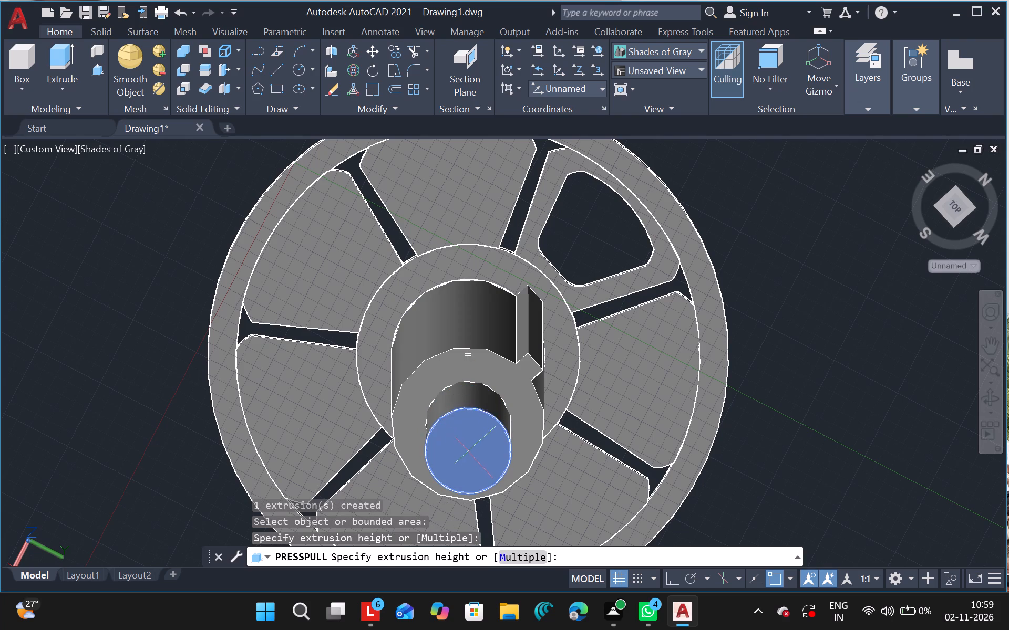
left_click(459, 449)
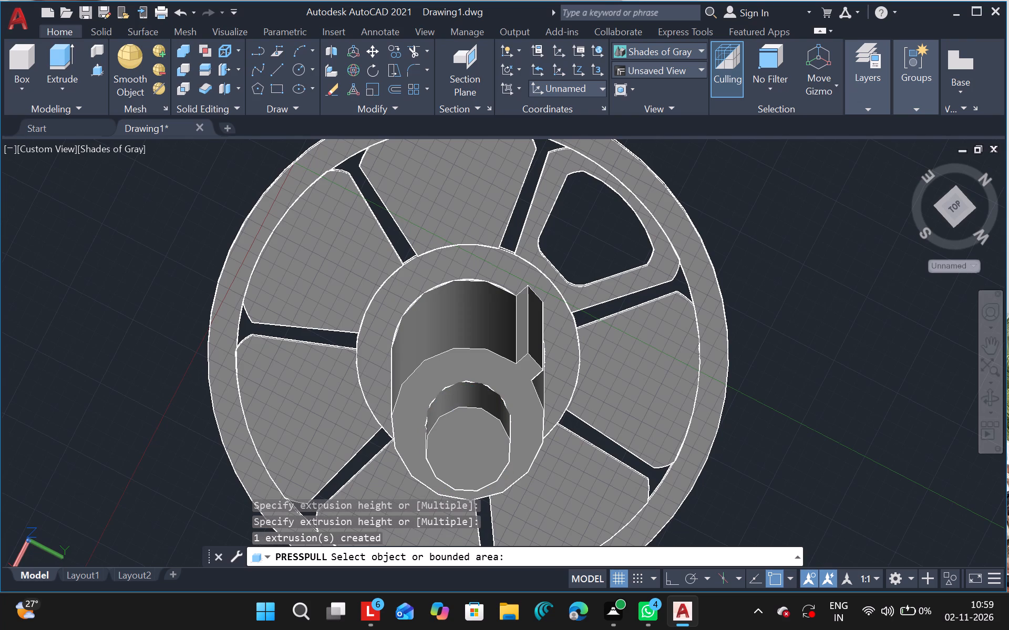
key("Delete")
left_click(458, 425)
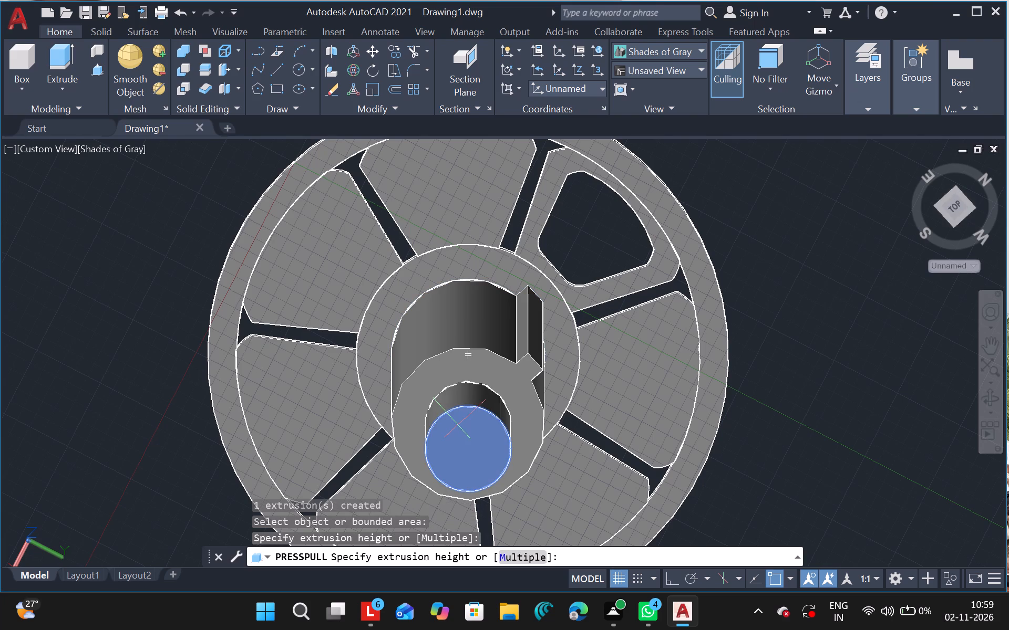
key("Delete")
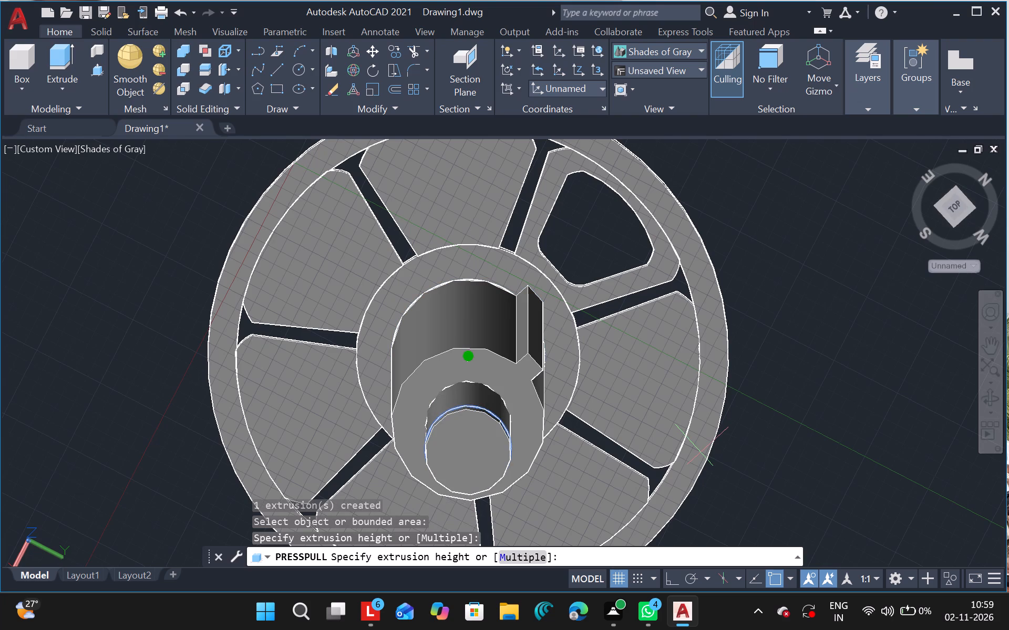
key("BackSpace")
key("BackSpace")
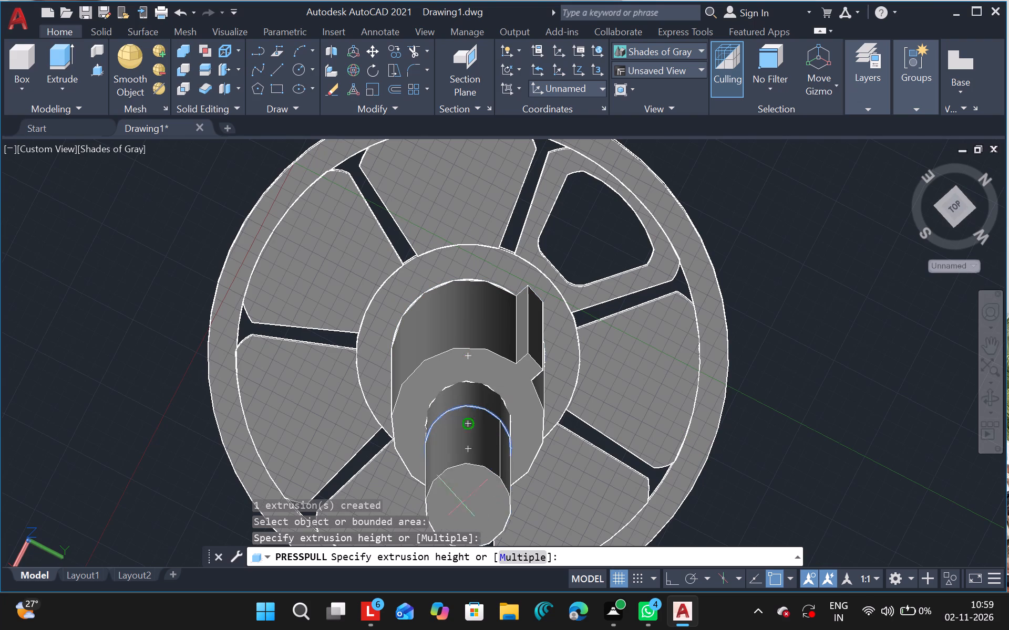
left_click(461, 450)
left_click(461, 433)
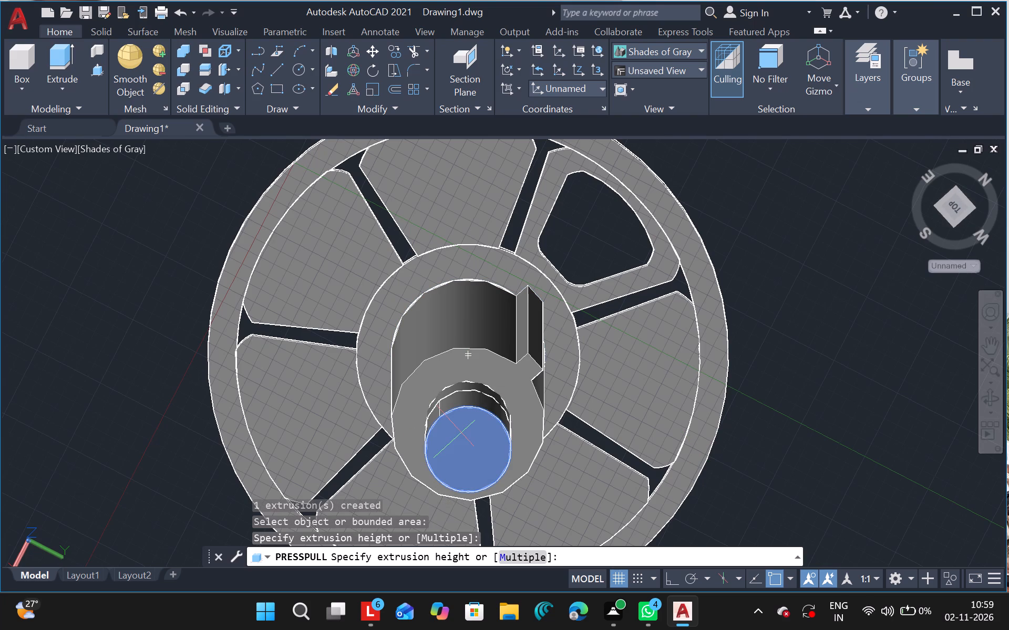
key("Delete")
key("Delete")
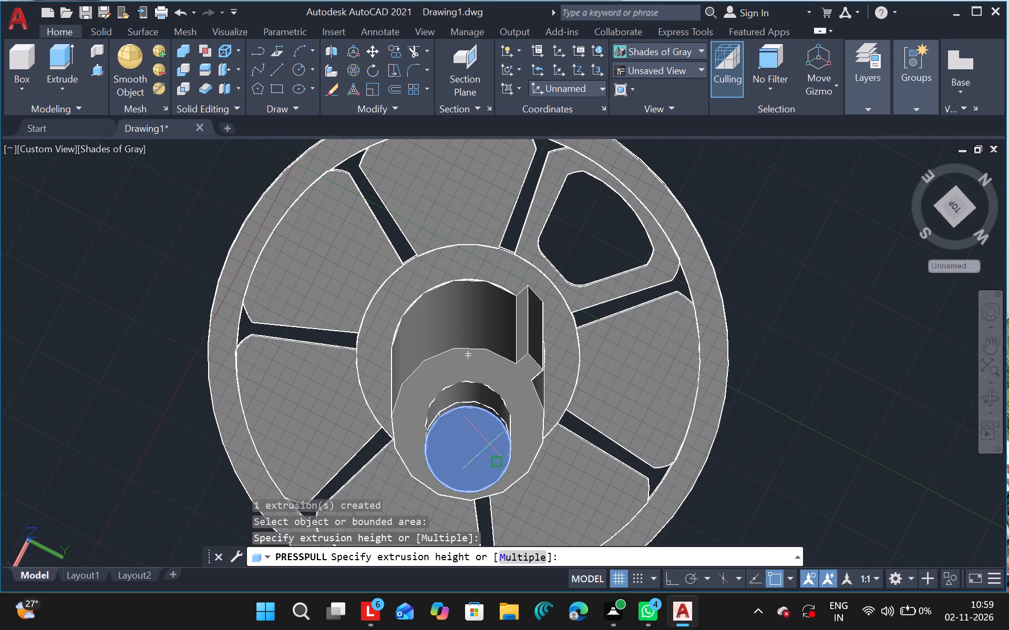
Press-pull the round plug's end face down to form a shallow recess below the keyed collar's rim.
left_click(490, 445)
left_click(462, 418)
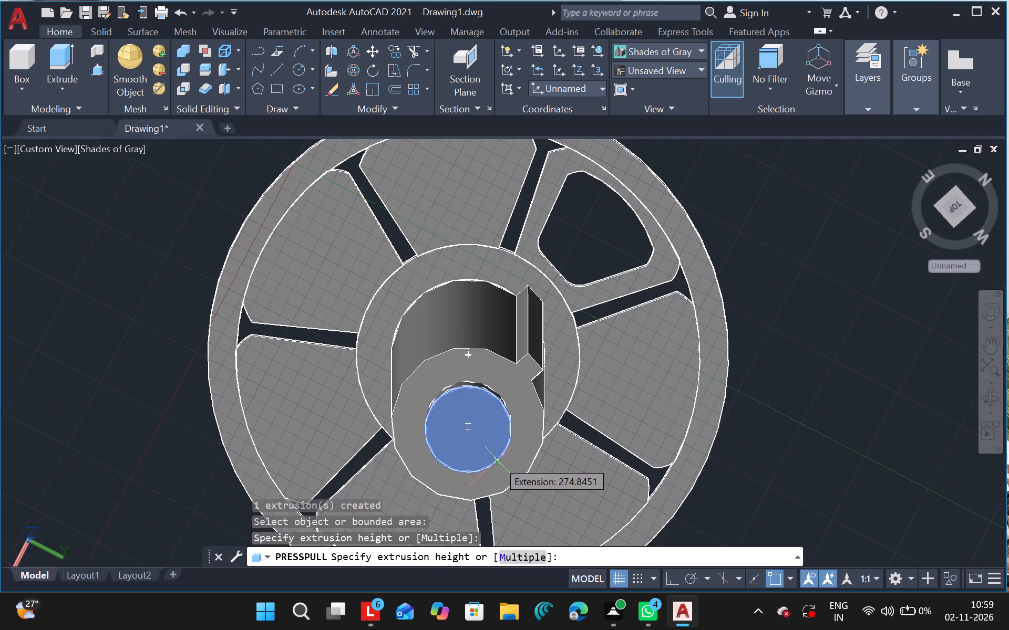
key("Return")
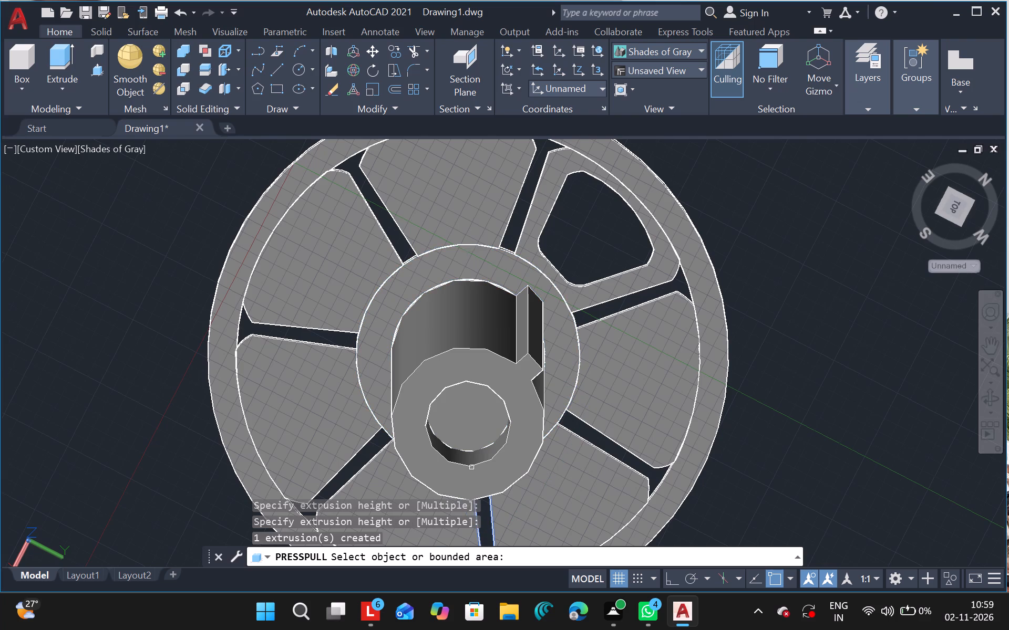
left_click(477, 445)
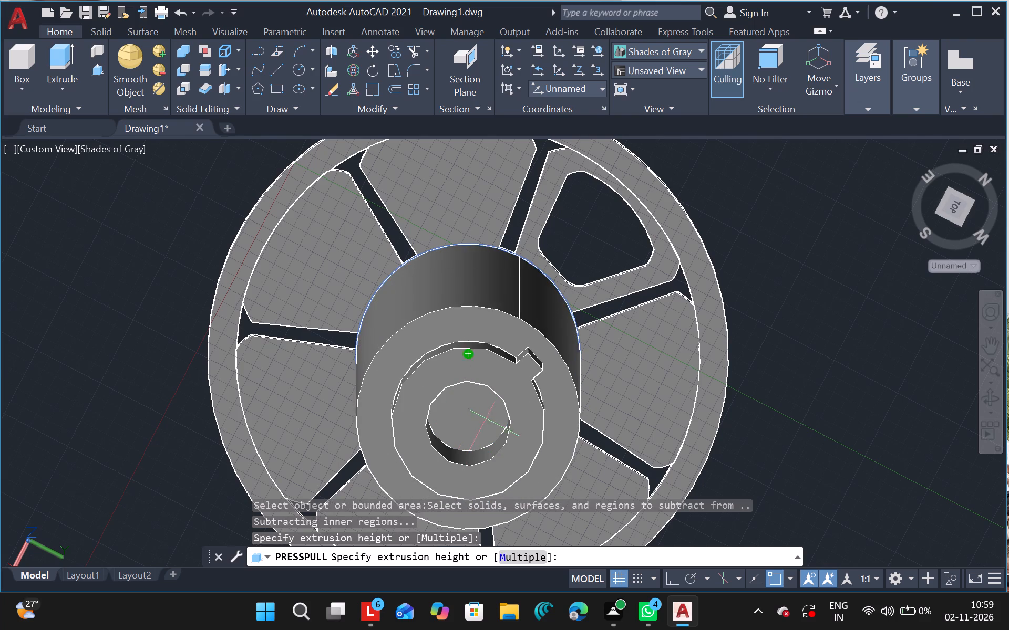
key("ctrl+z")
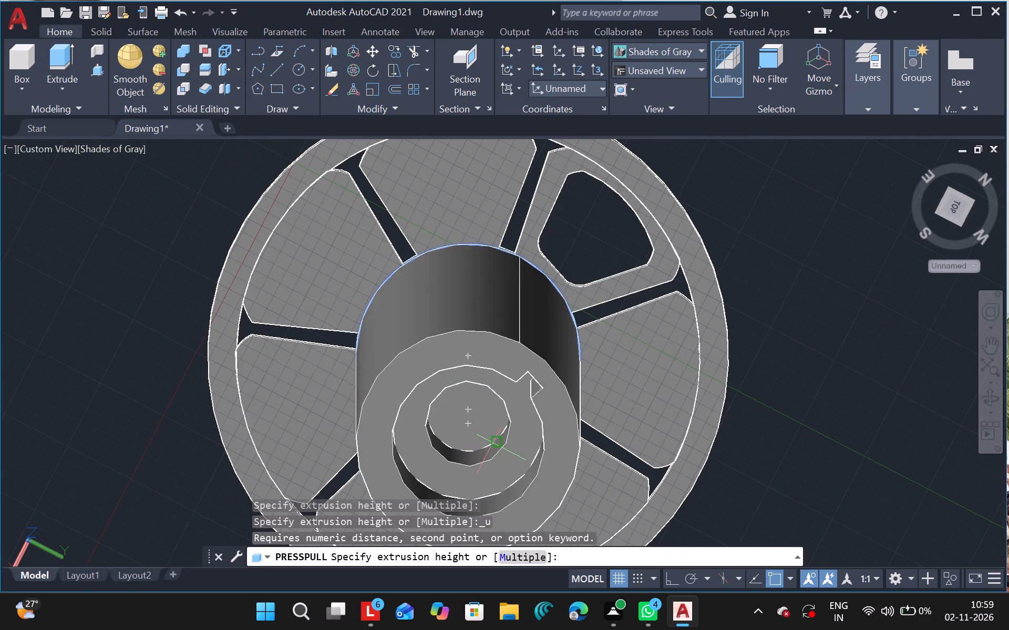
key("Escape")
Press-pull the round face deeper inside the keyed collar and leave the command.
left_click(471, 419)
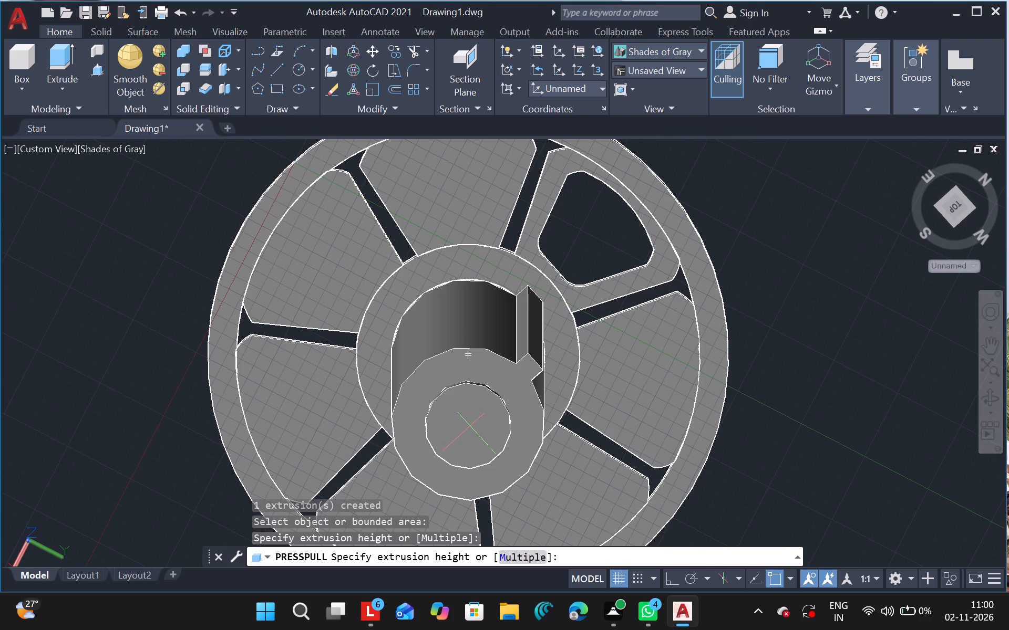
key("Return")
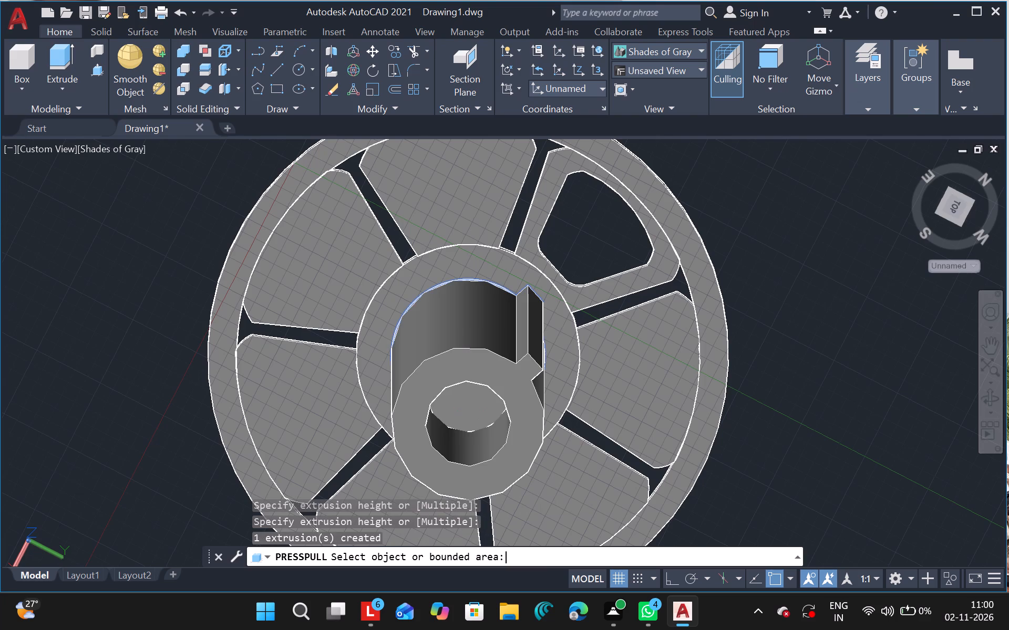
key("Return")
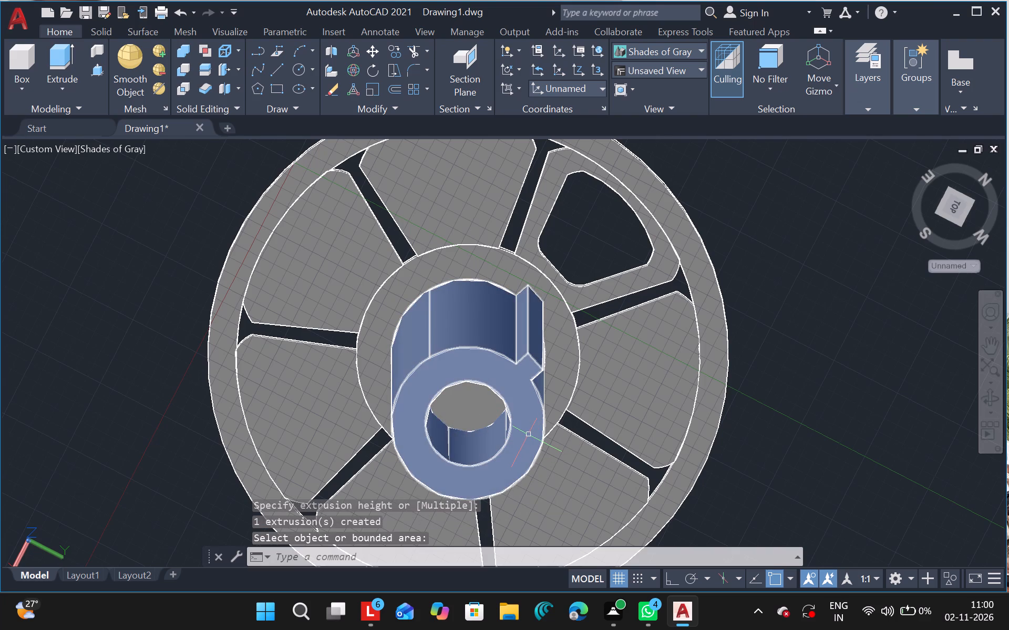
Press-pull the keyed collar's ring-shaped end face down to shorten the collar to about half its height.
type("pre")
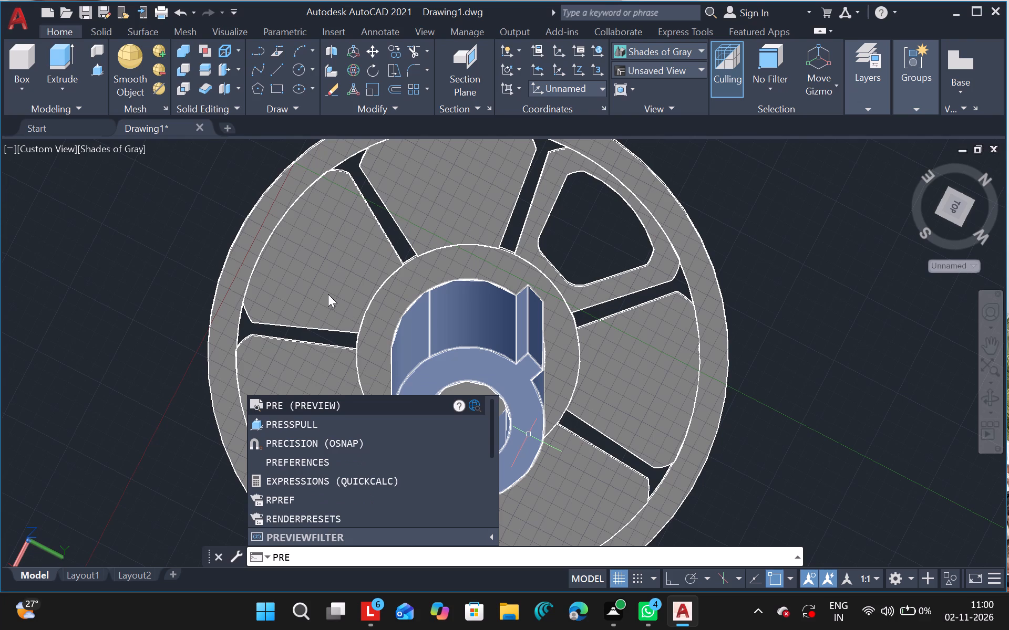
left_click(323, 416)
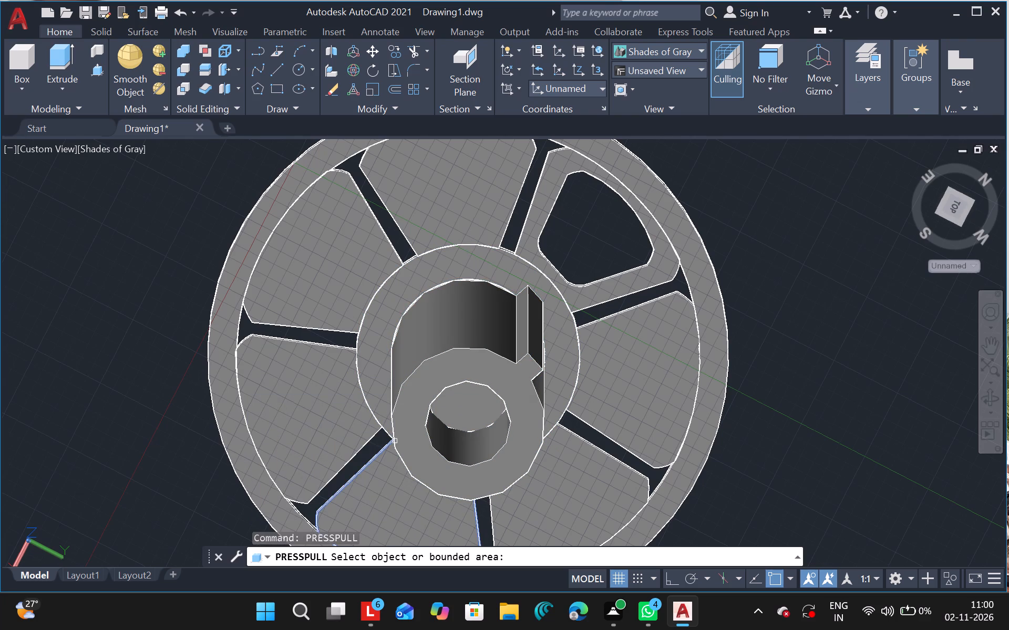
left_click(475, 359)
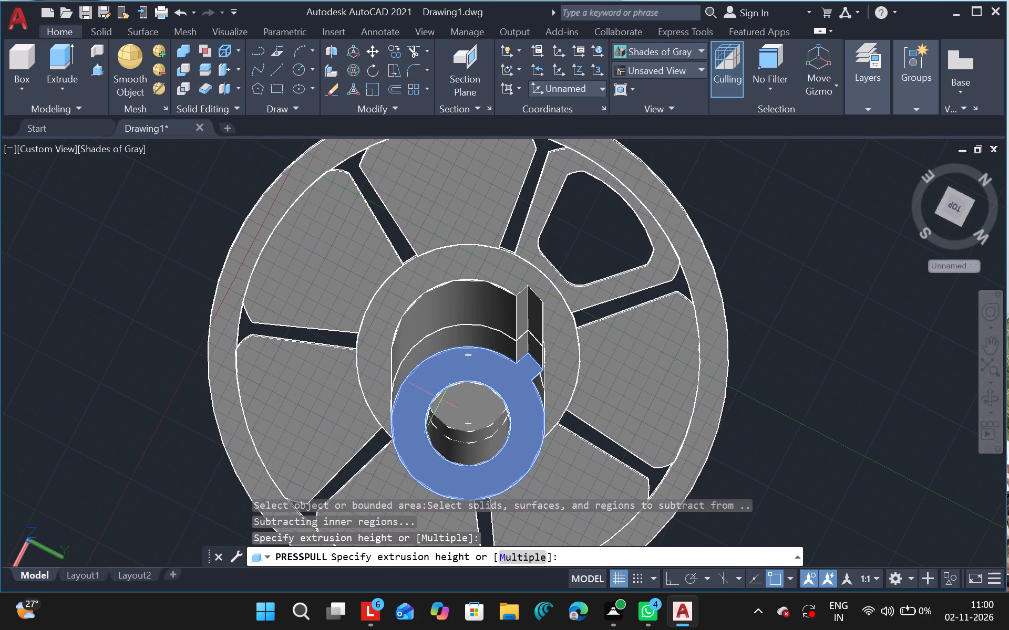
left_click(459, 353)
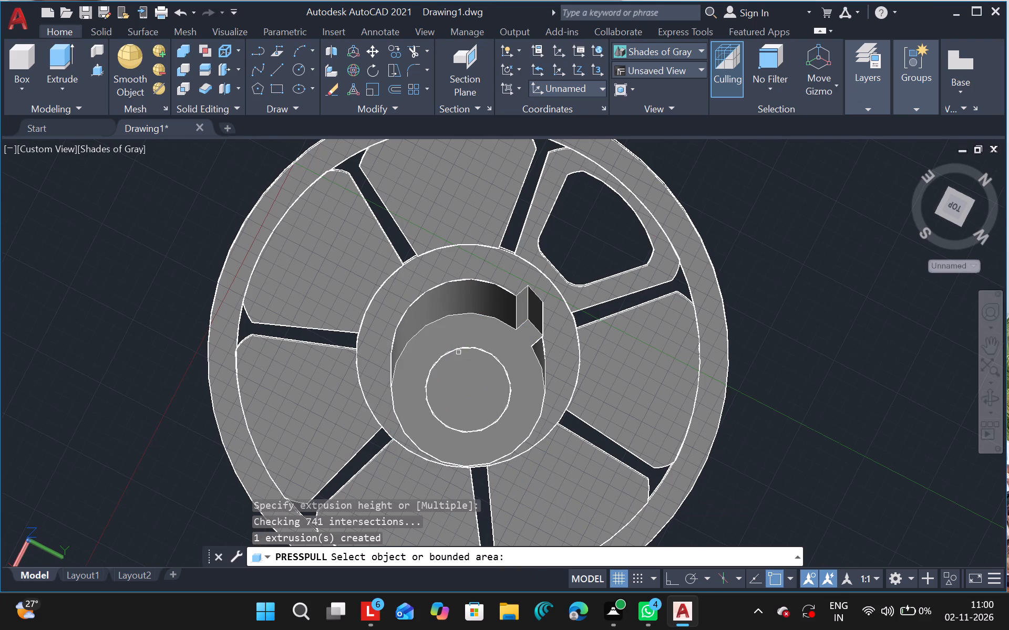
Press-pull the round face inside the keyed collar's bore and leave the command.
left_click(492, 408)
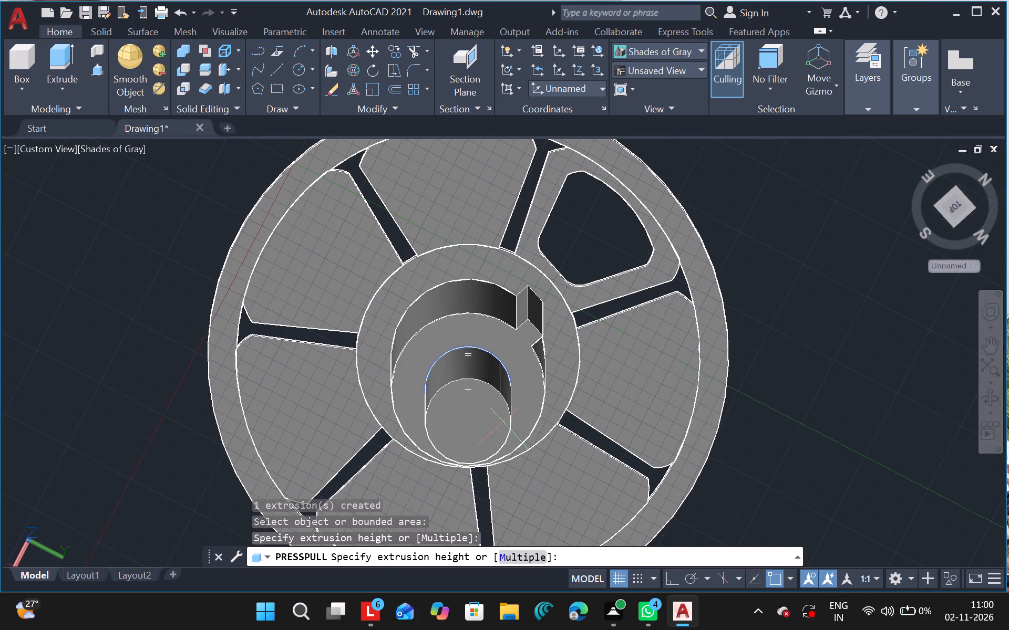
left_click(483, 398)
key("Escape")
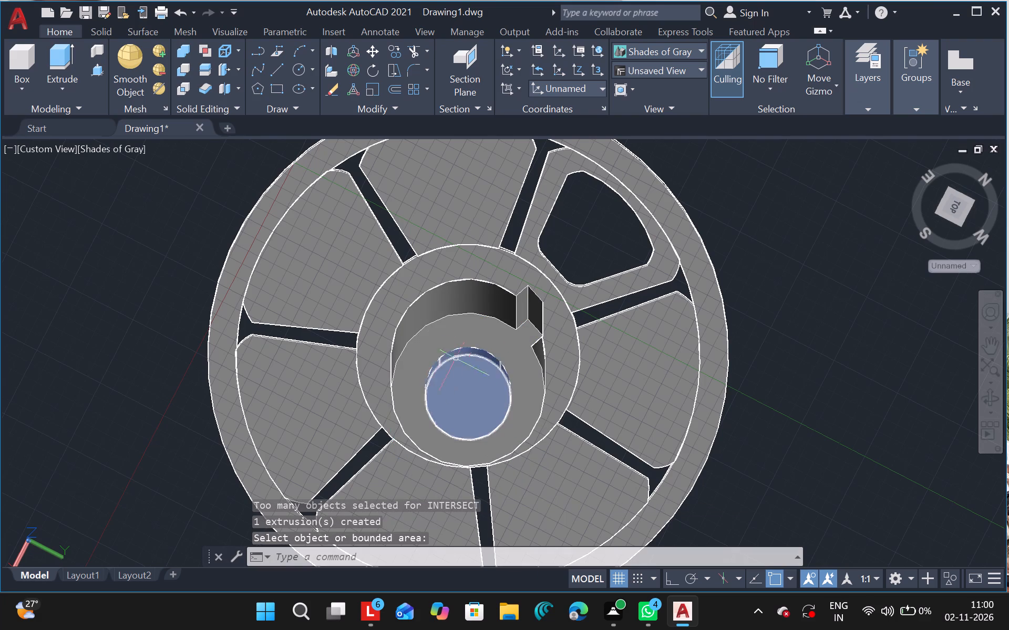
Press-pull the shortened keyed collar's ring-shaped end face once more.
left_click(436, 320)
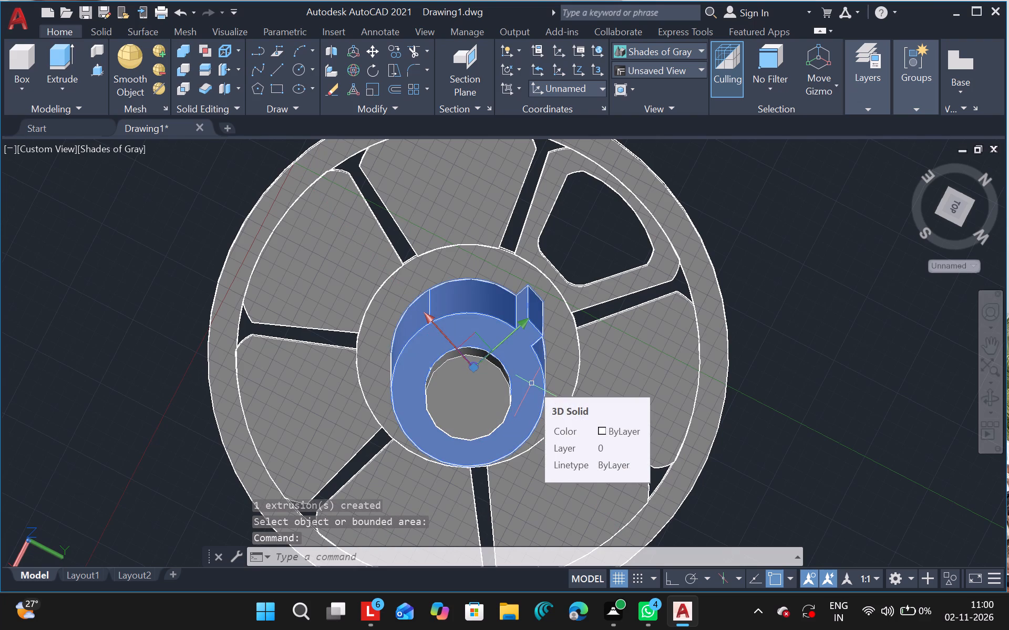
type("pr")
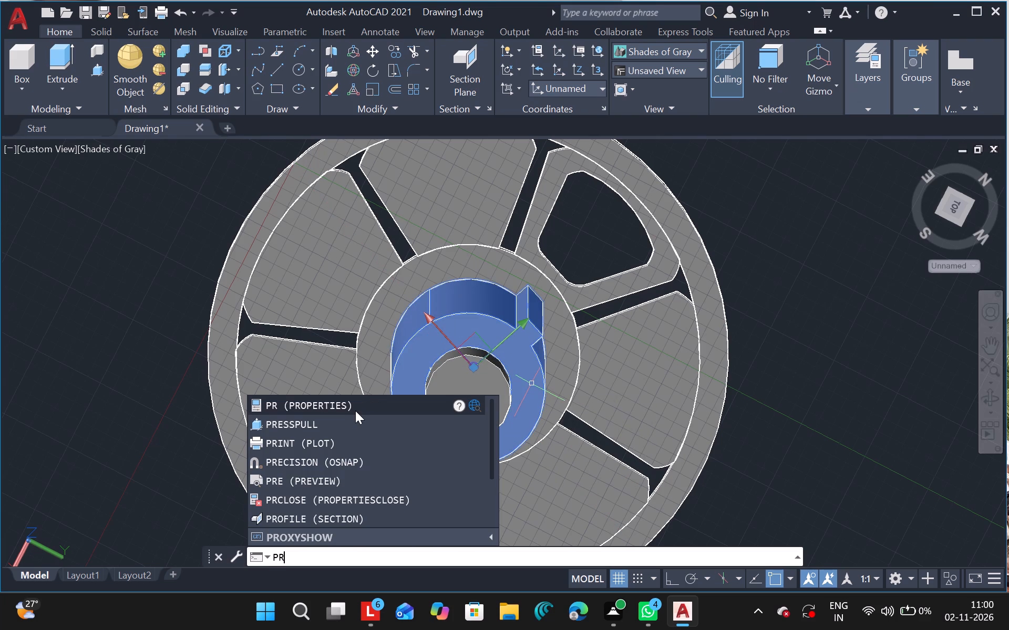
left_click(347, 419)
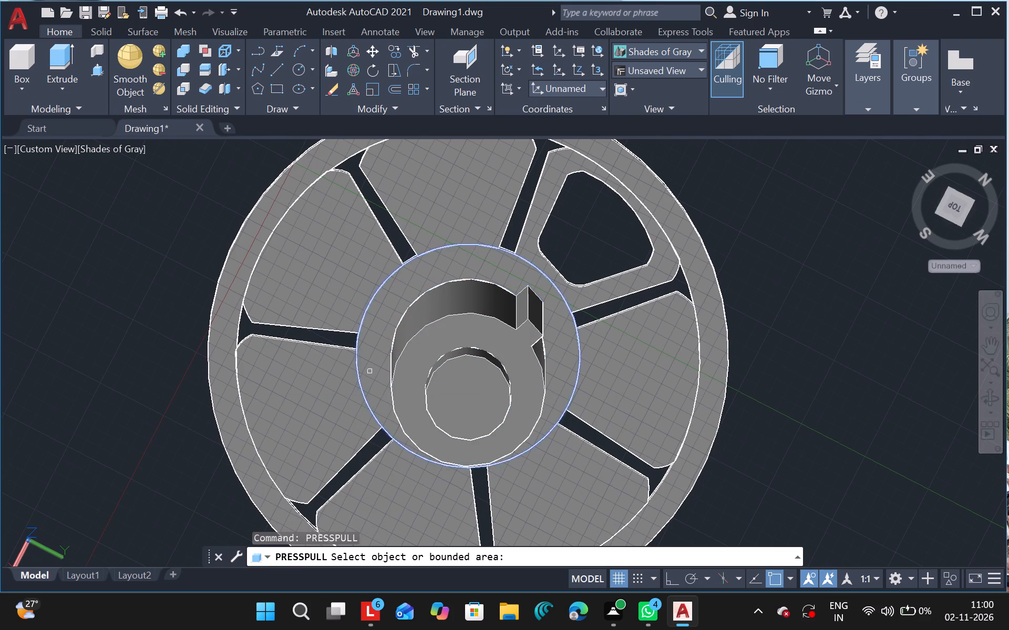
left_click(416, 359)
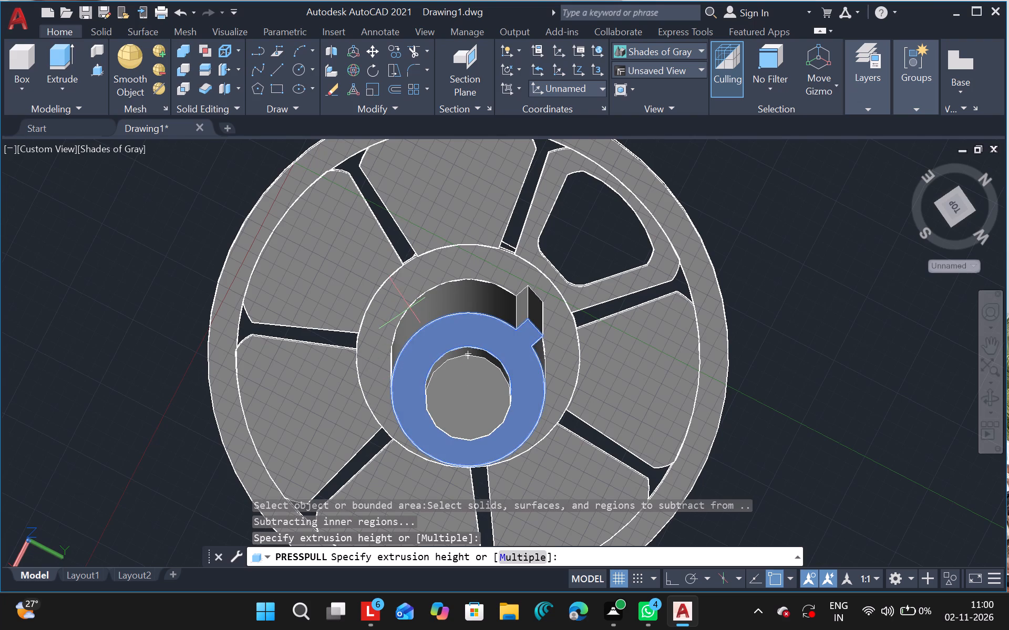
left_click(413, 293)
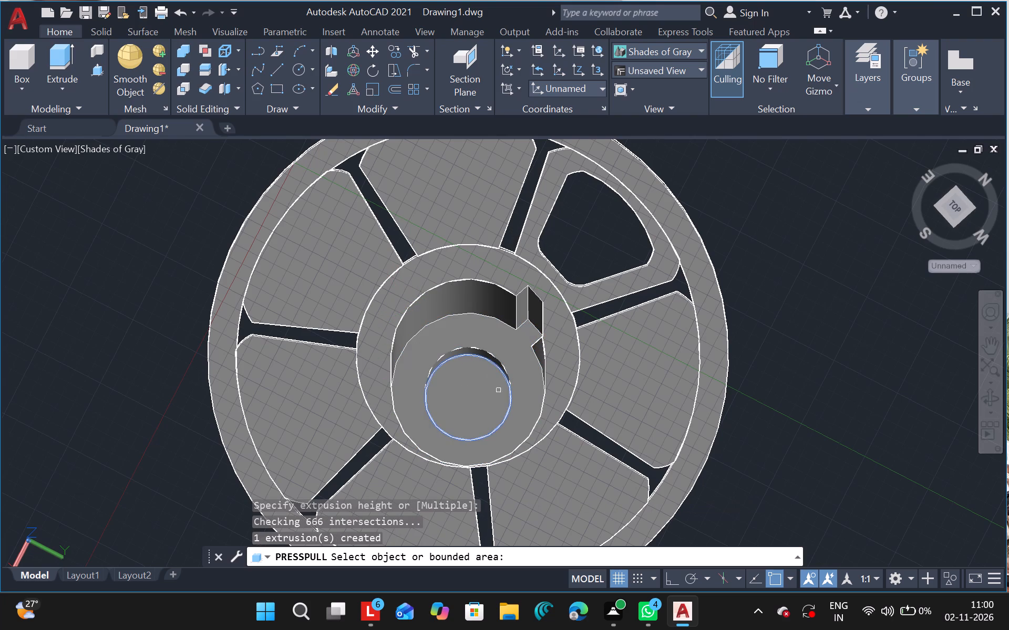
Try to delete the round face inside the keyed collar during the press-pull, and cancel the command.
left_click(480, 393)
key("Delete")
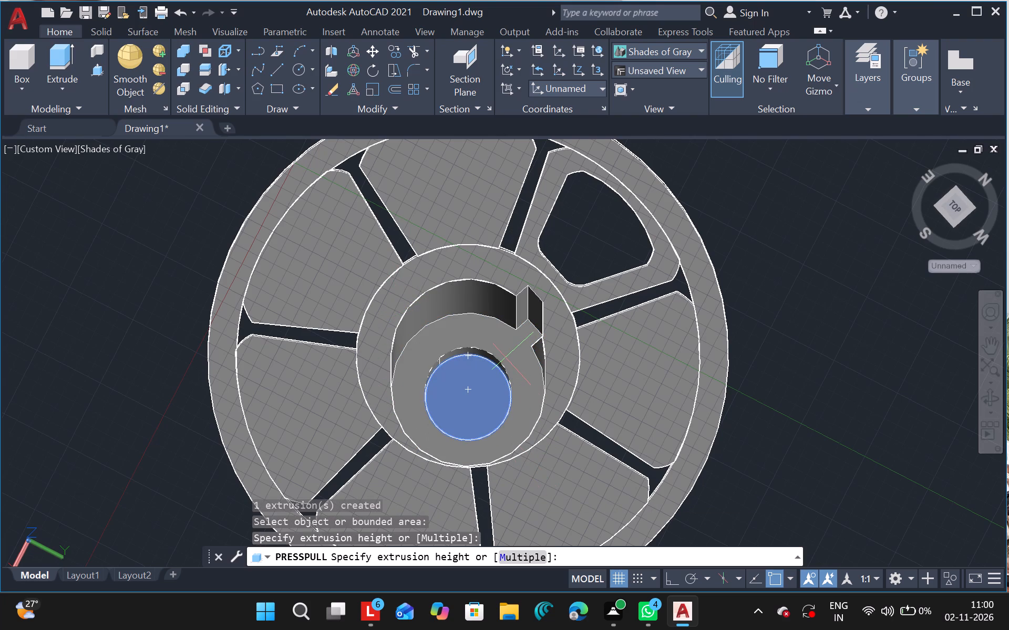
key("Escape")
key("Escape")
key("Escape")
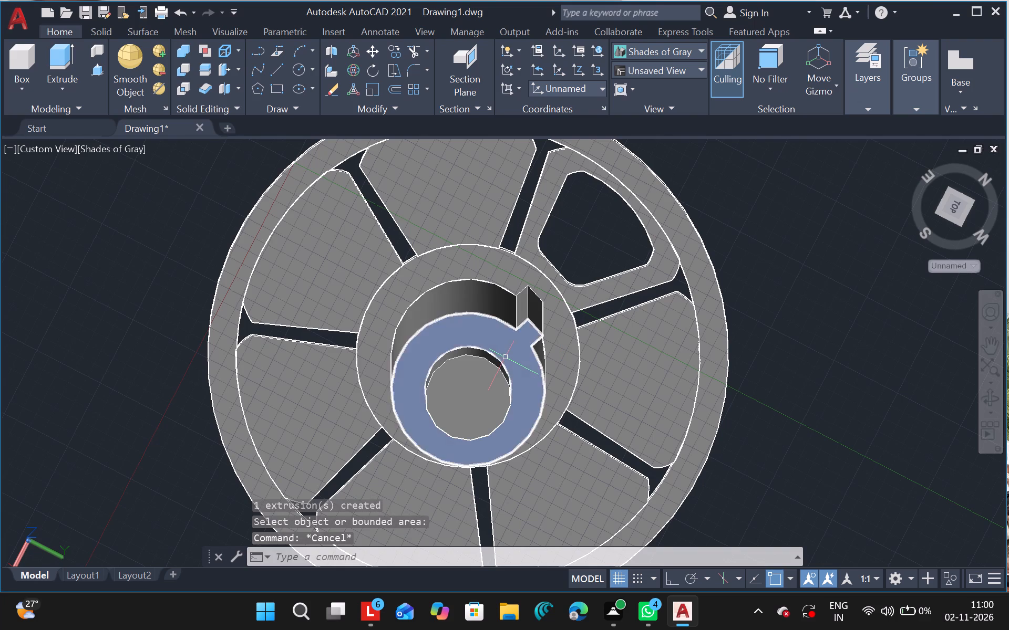
Undo the hub press-pulls back to the flat keyed hub with its round inner circle.
key("ctrl+z")
key("ctrl+z")
key("ctrl+z")
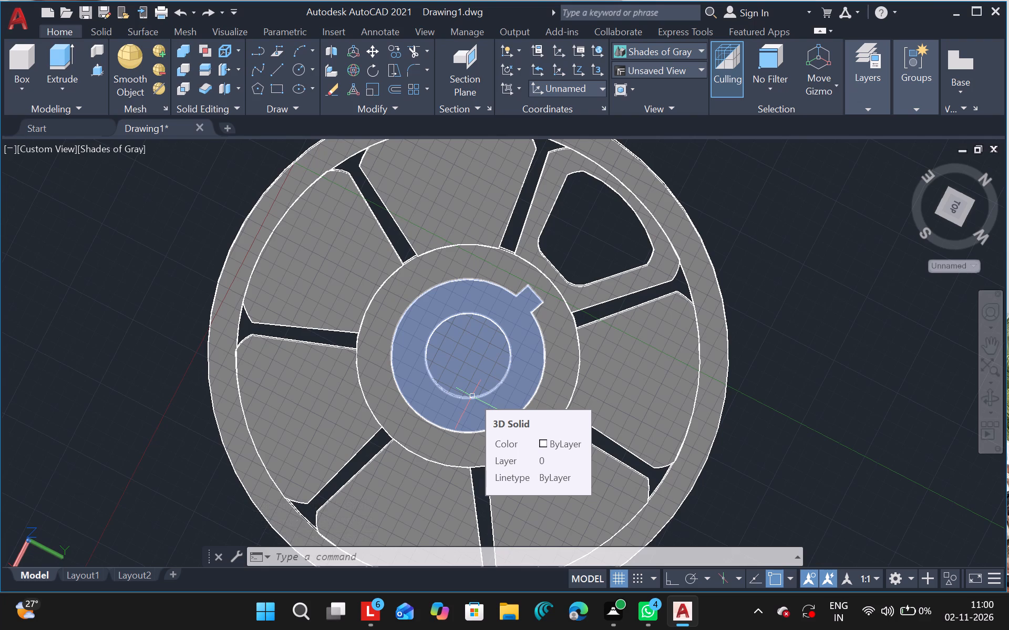
Select the flat keyed hub solid at the wheel's centre.
left_click(446, 419)
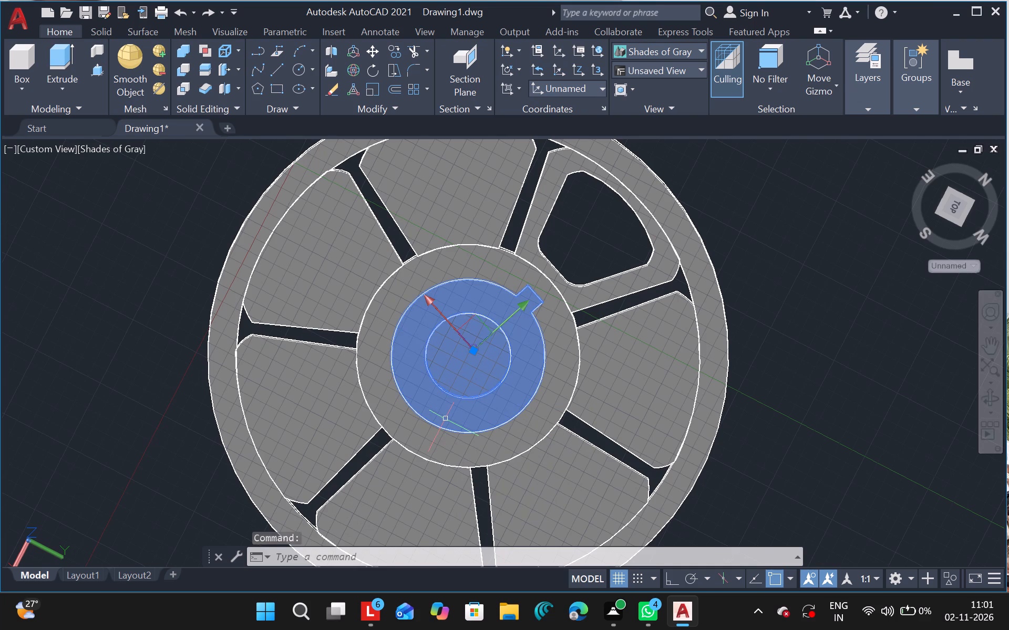
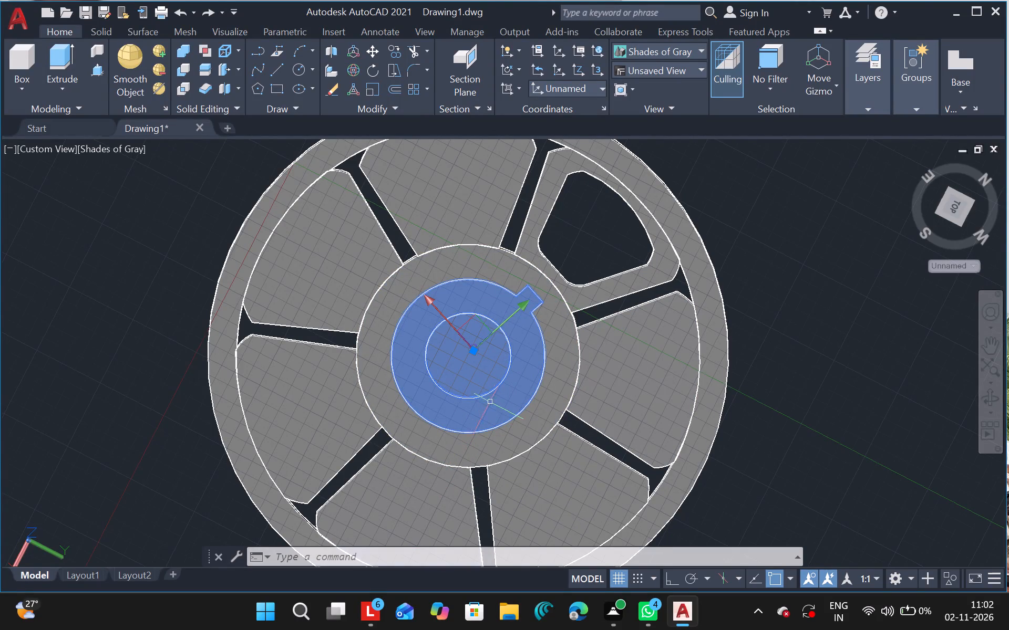
Clear the selection of the flat keyed hub at the wheel's centre.
key("Escape")
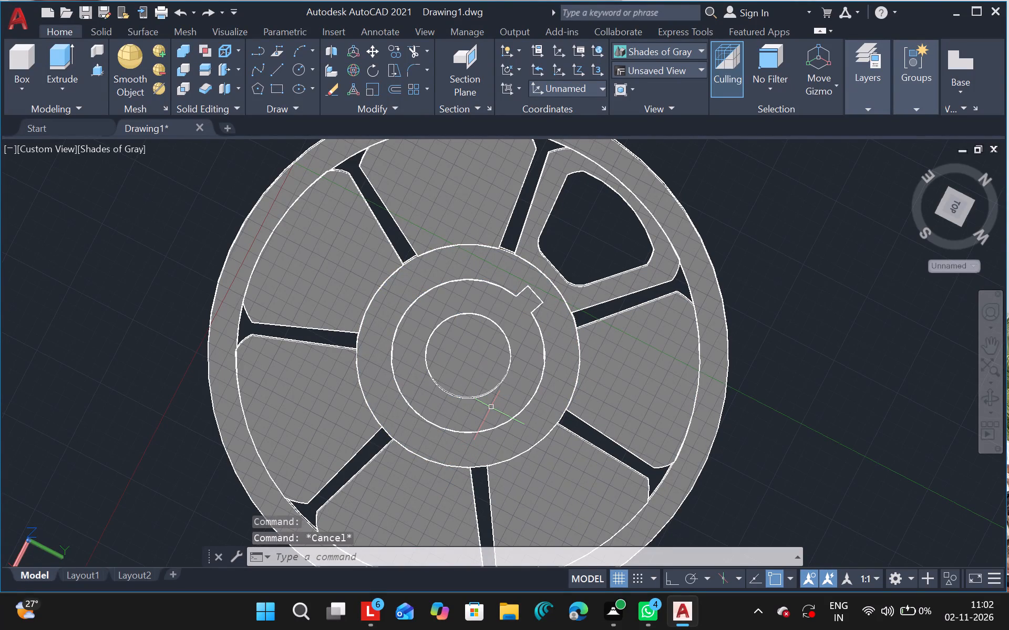
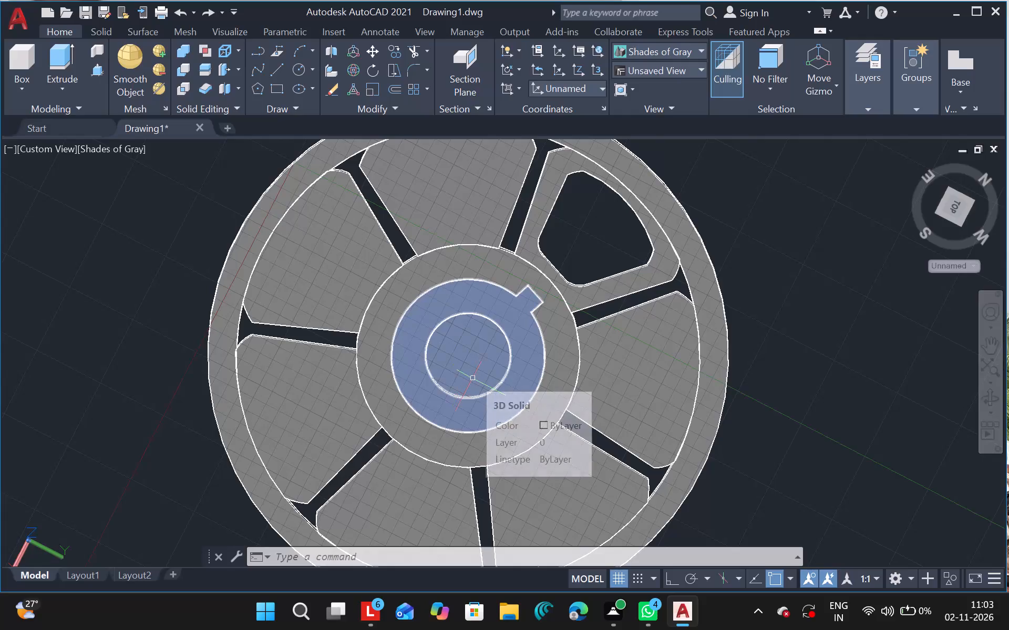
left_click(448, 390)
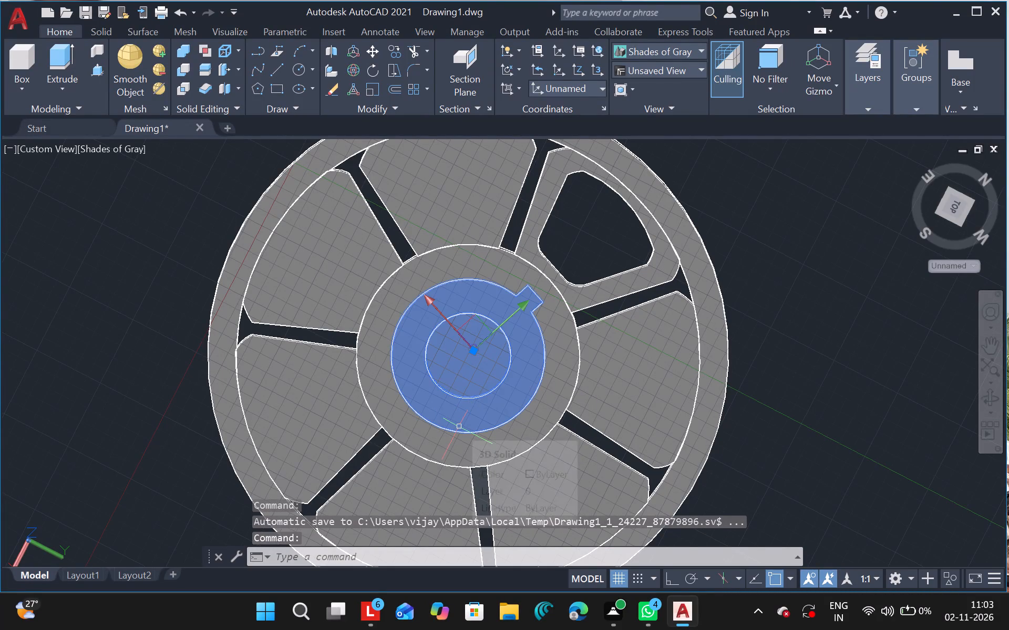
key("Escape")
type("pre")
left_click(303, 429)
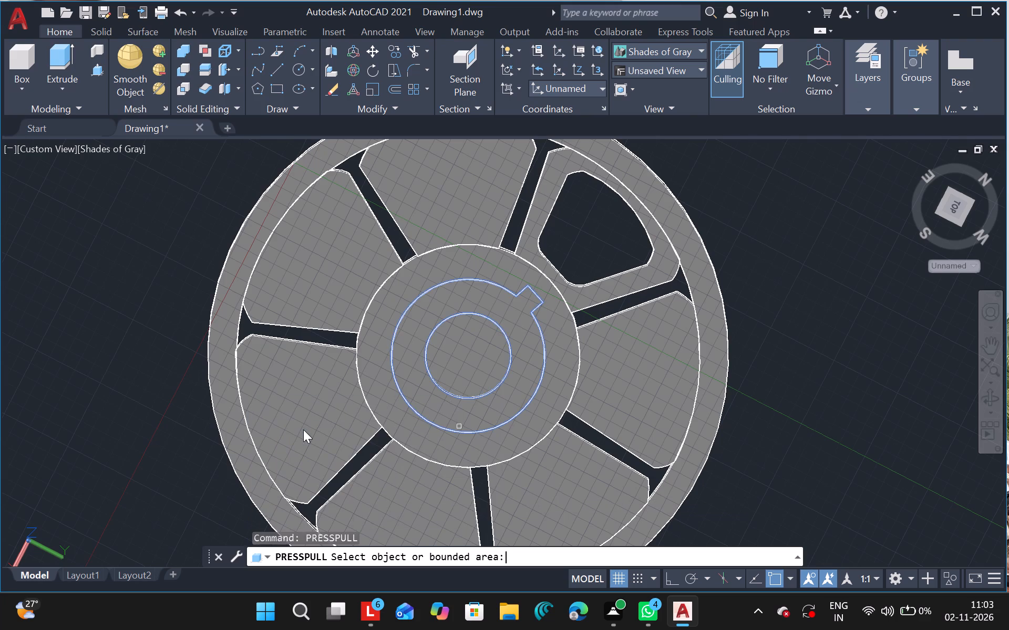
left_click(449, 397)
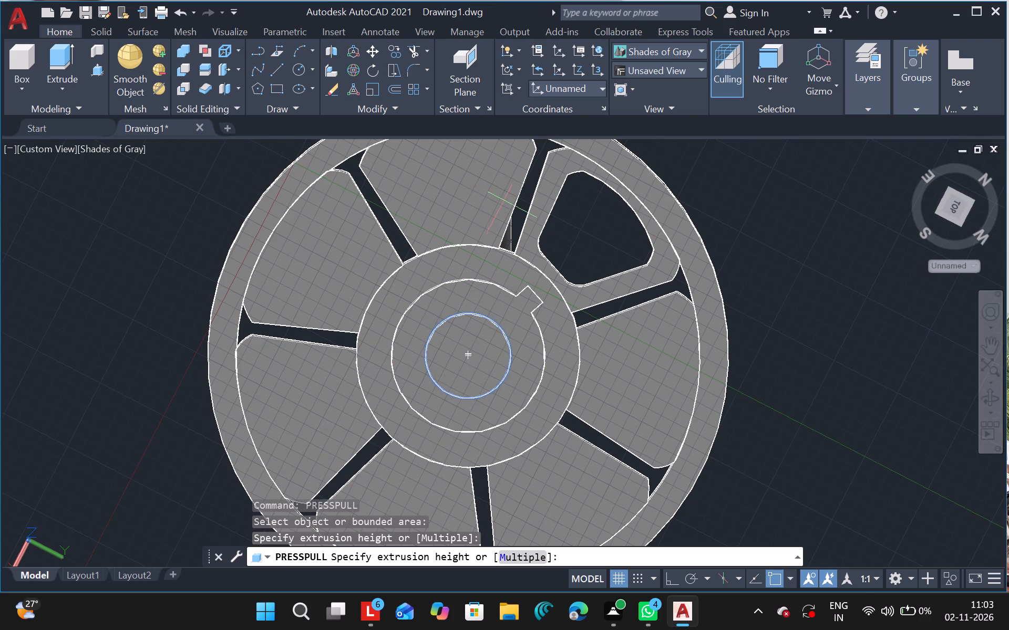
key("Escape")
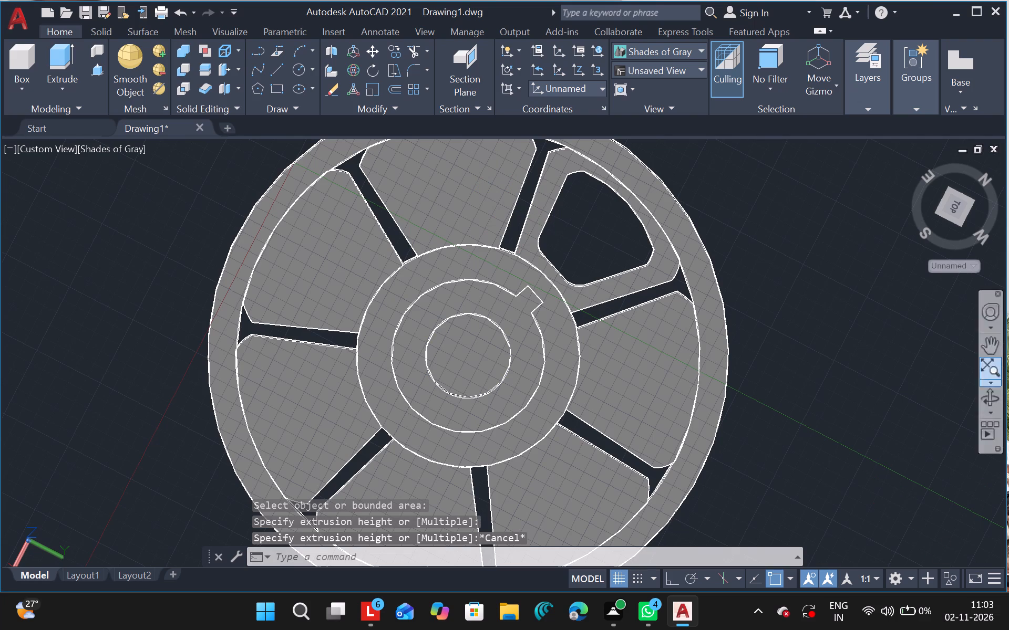
Examine the solid wheel's central hub and bore from both faces.
left_click(991, 400)
left_click_drag(583, 301, 585, 441)
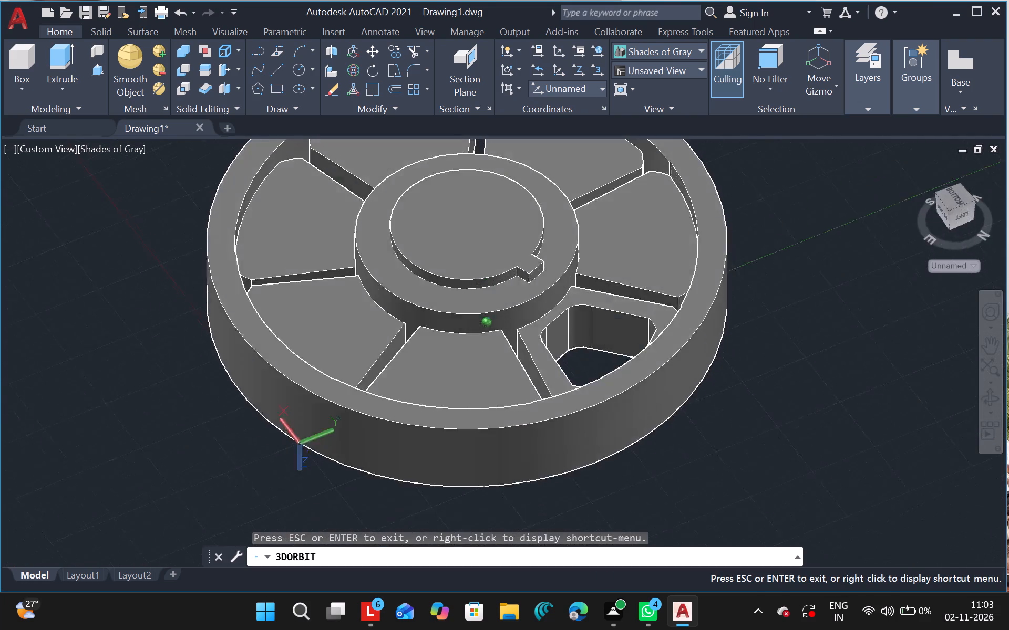
left_click_drag(585, 441, 574, 454)
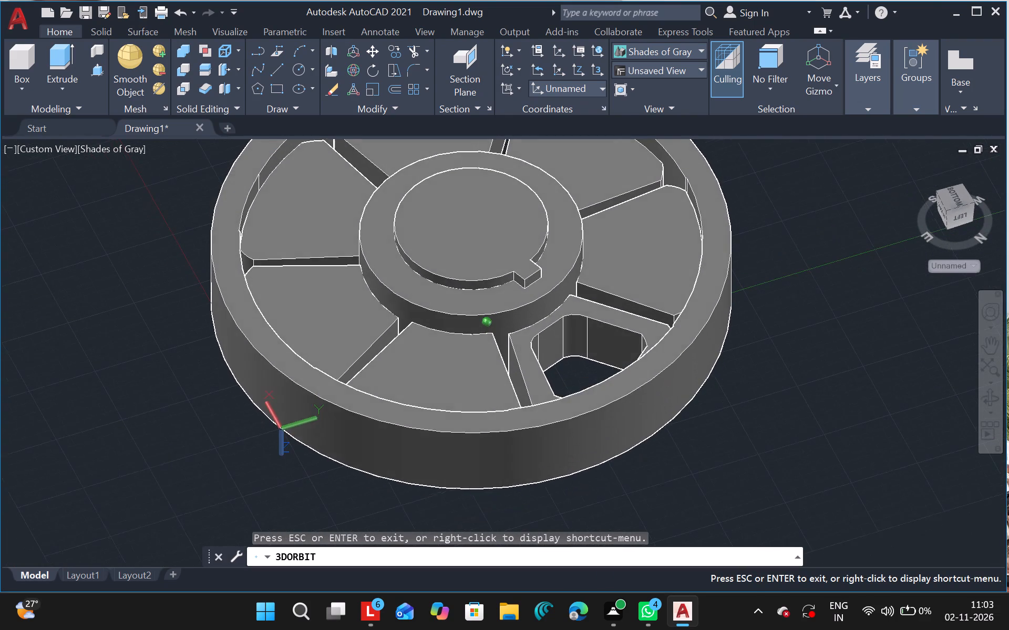
left_click_drag(574, 454, 547, 287)
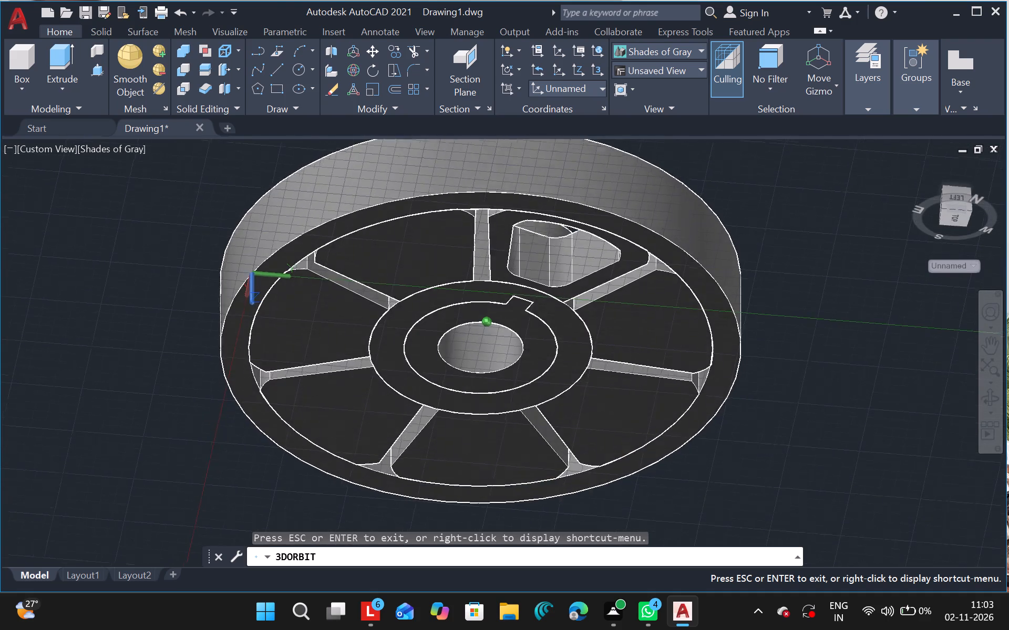
left_click_drag(547, 287, 546, 254)
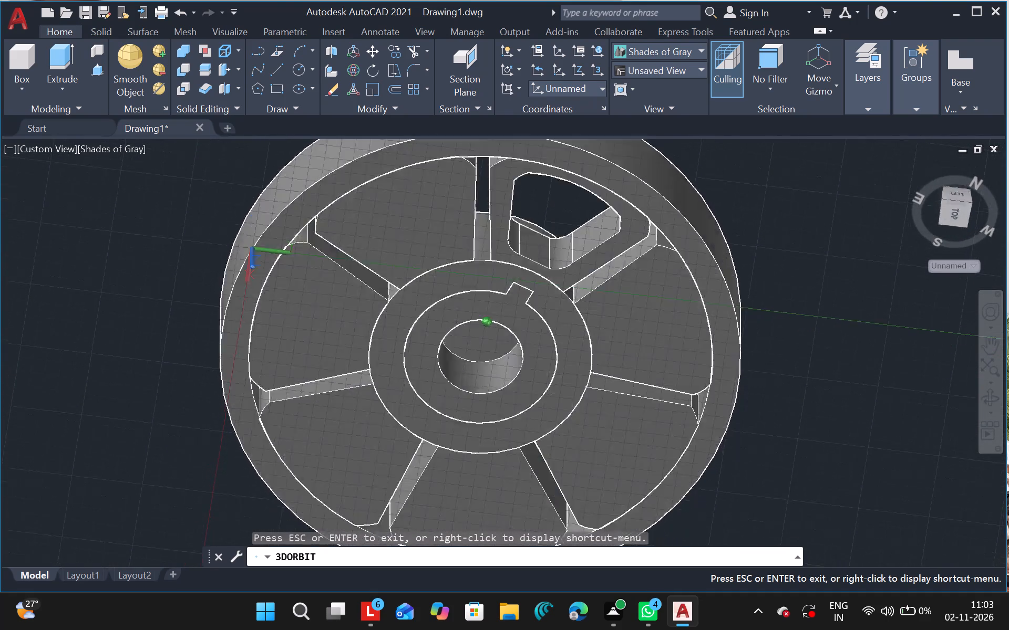
left_click_drag(546, 254, 554, 275)
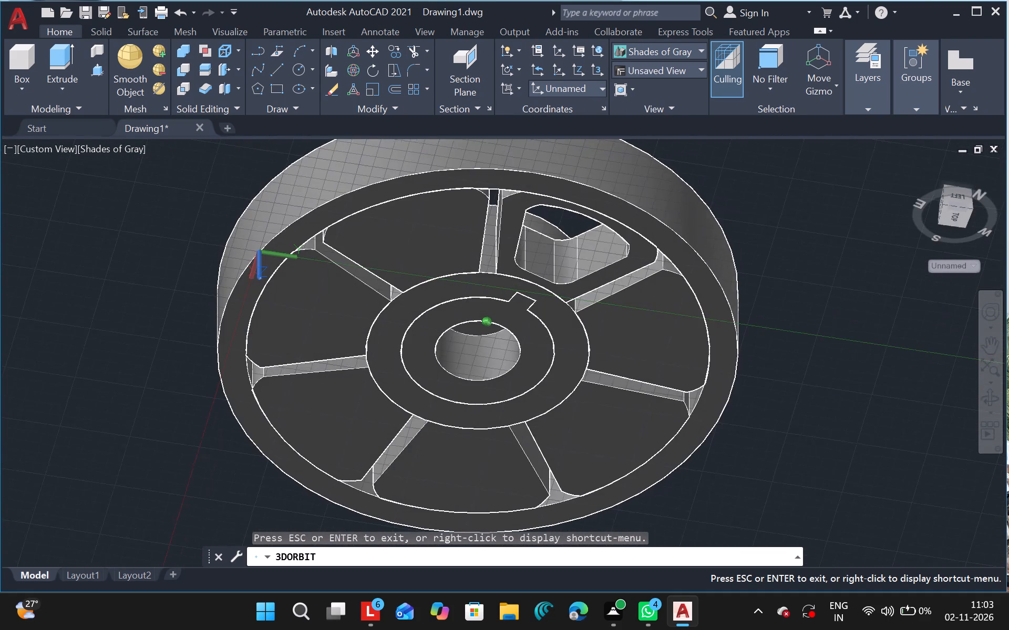
left_click_drag(554, 275, 544, 186)
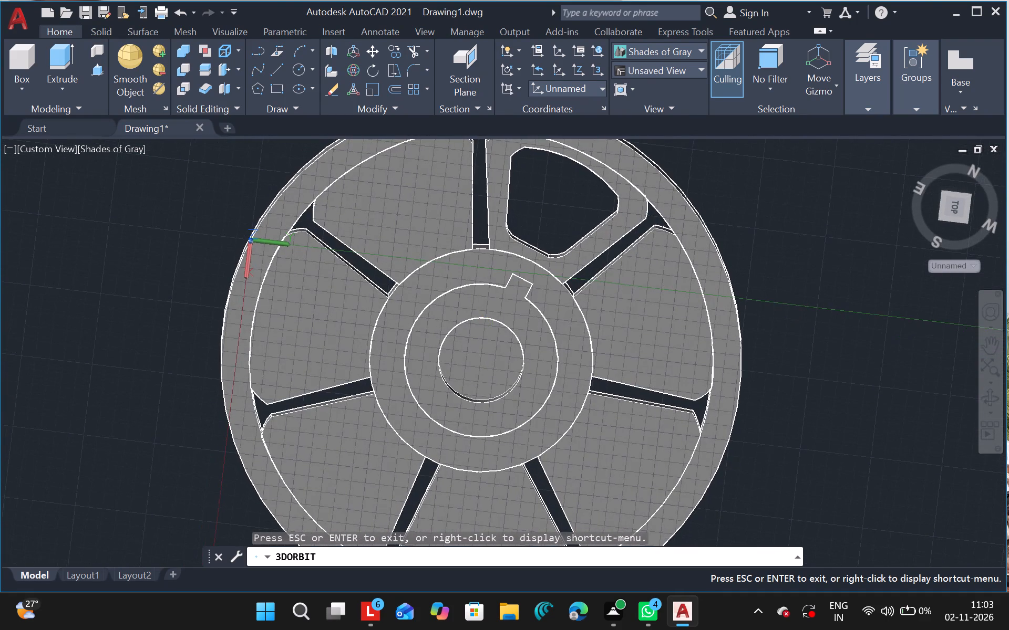
key("Escape")
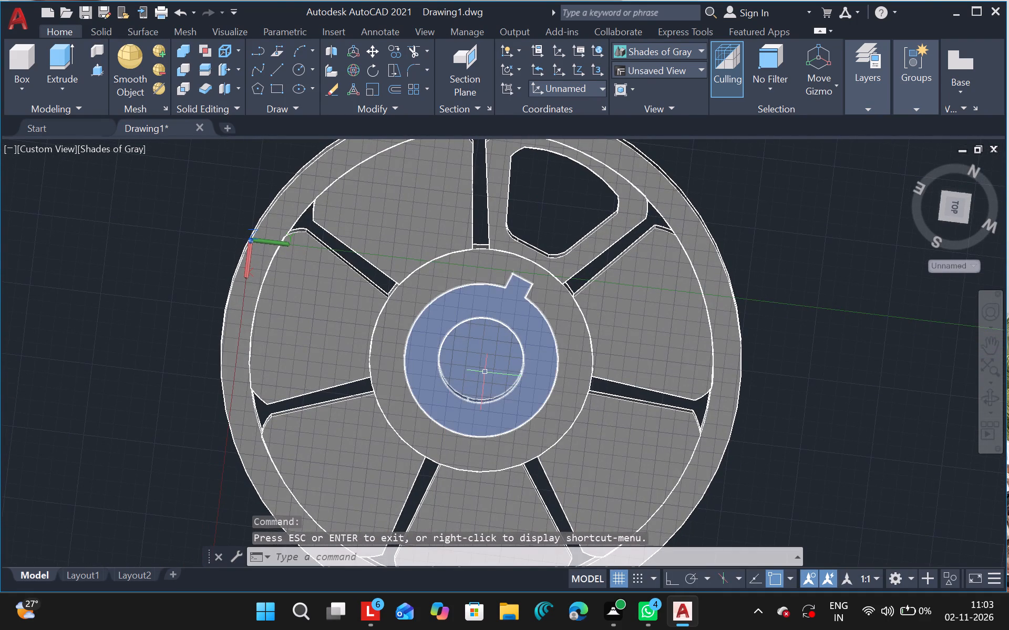
Press-pull the round bore area at the hub's centre into a long cylinder, setting the height freehand.
left_click(485, 372)
key("Escape")
type("pr")
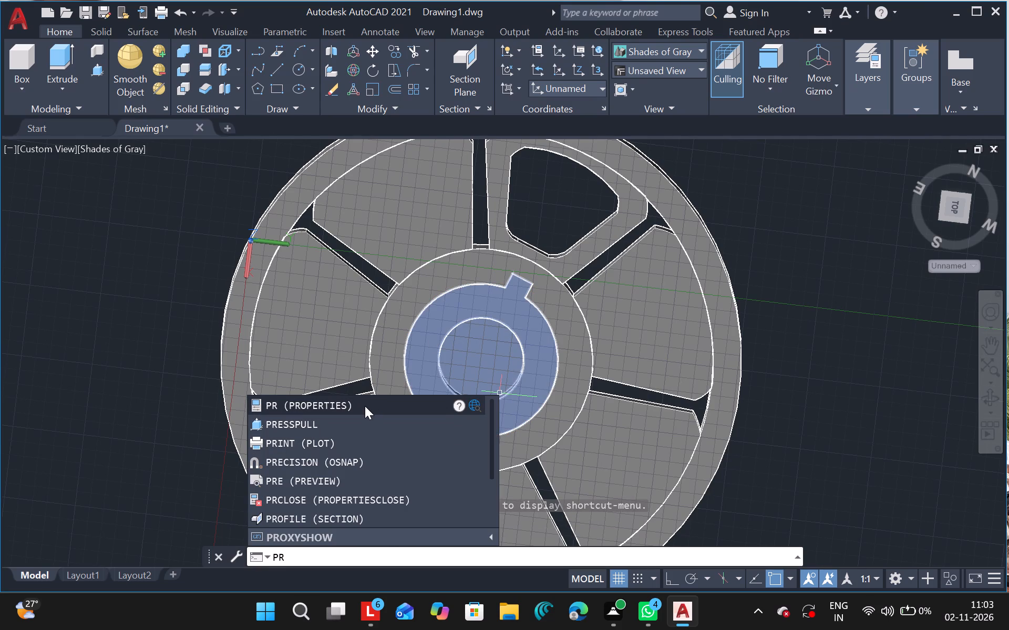
left_click(358, 419)
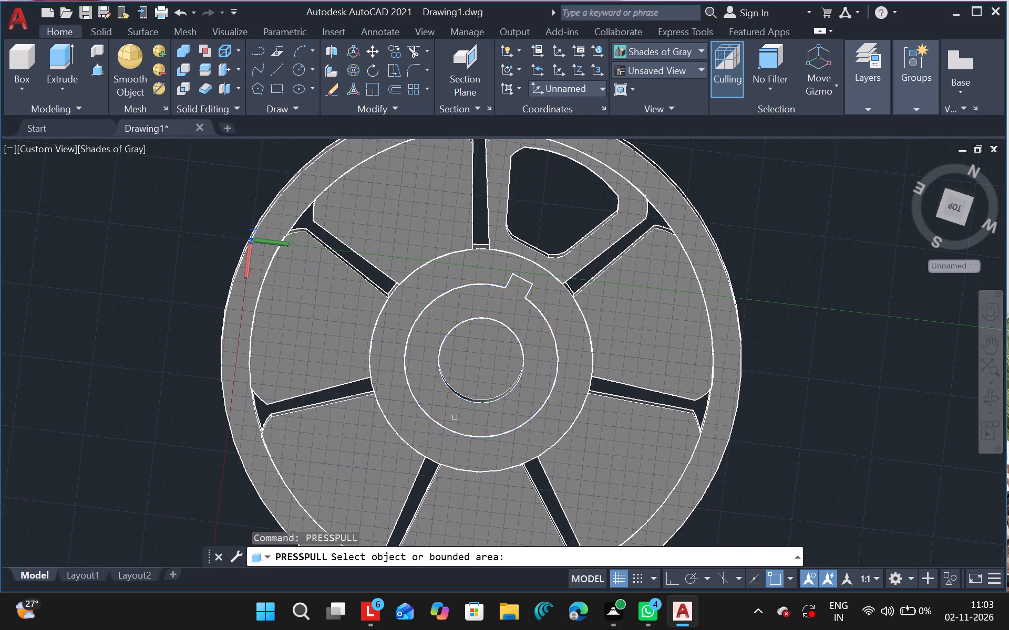
left_click(486, 402)
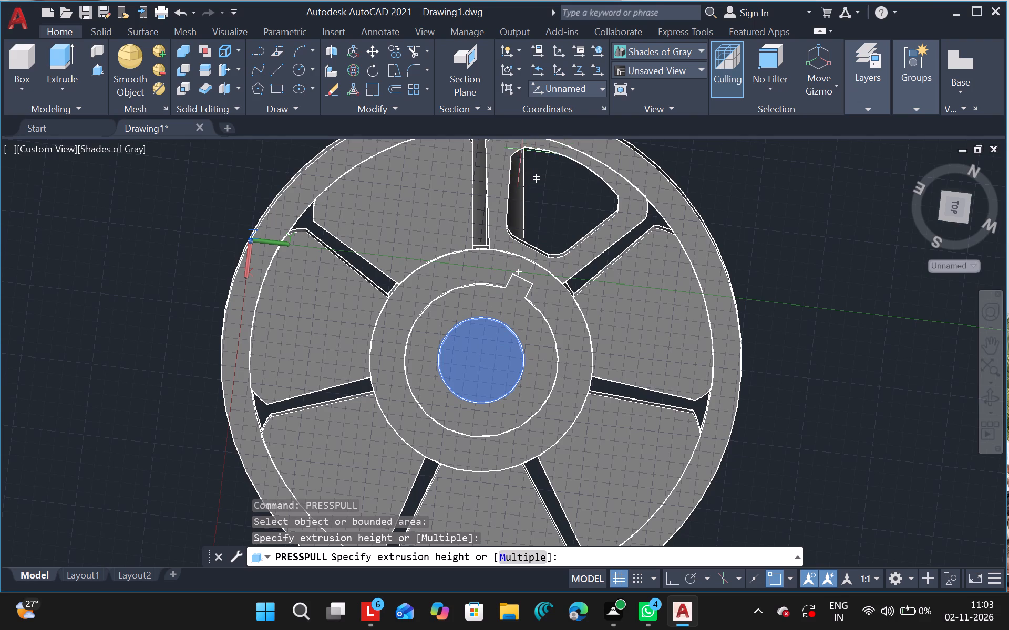
left_click(529, 157)
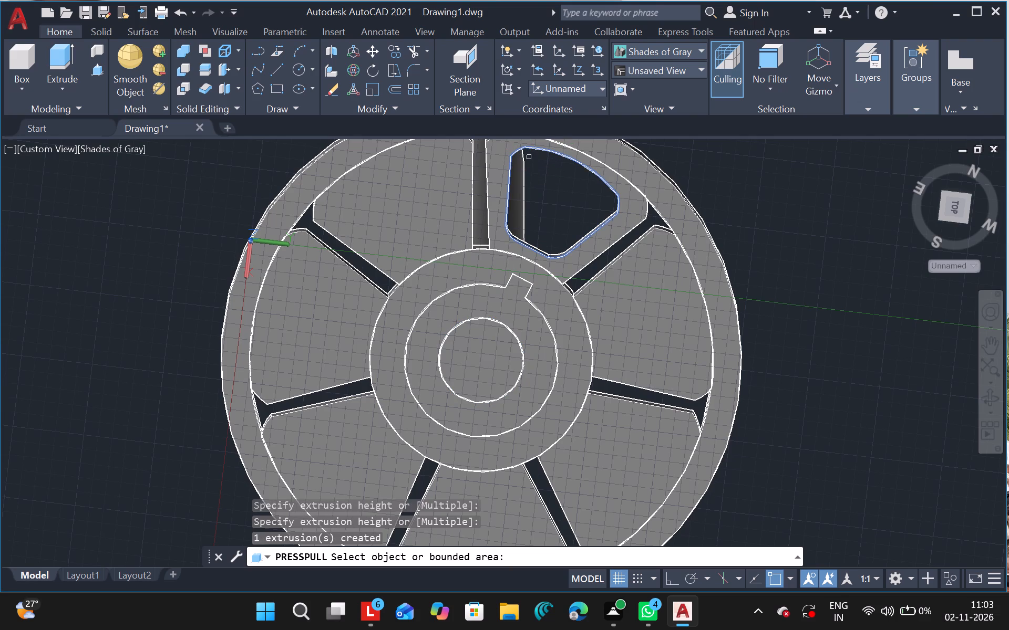
key("Escape")
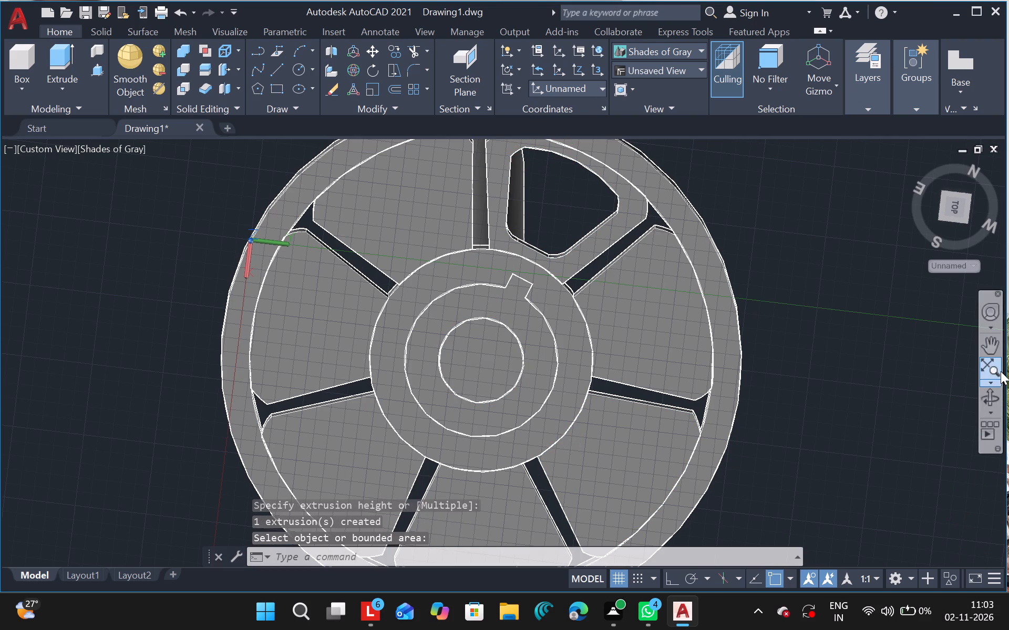
Examine the central cylinder, keyed hub and spokes from the side and from both faces of the wheel.
left_click(989, 406)
left_click_drag(598, 440, 635, 629)
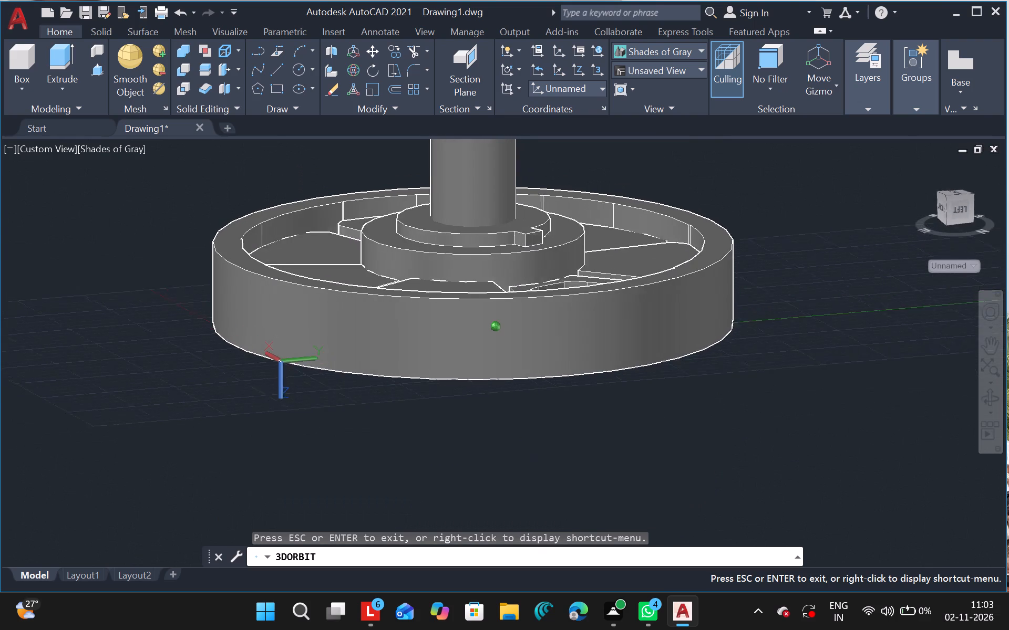
left_click_drag(635, 629, 688, 629)
key("Escape")
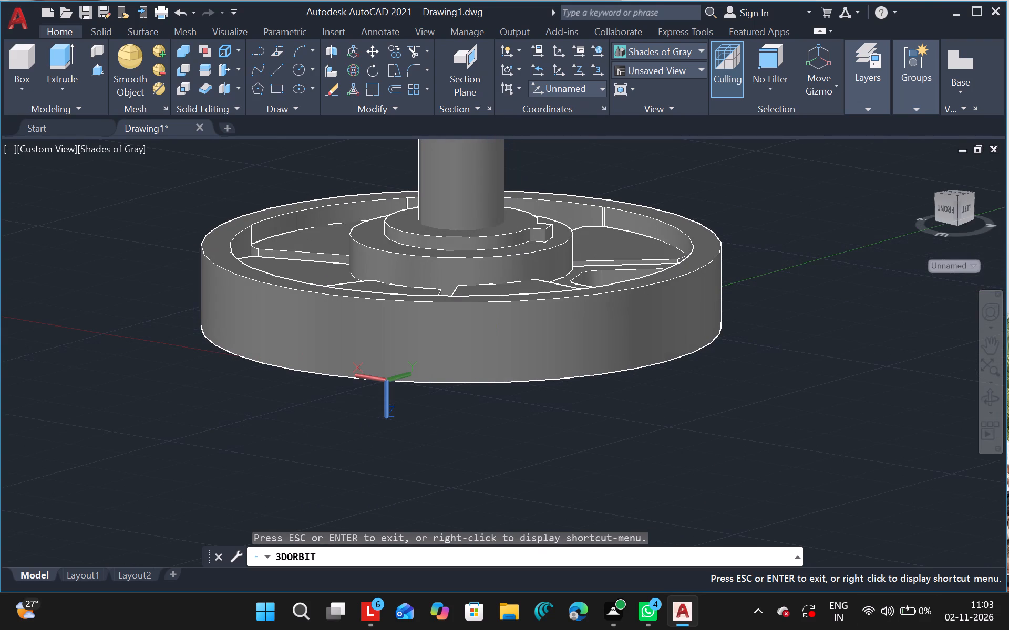
left_click(991, 398)
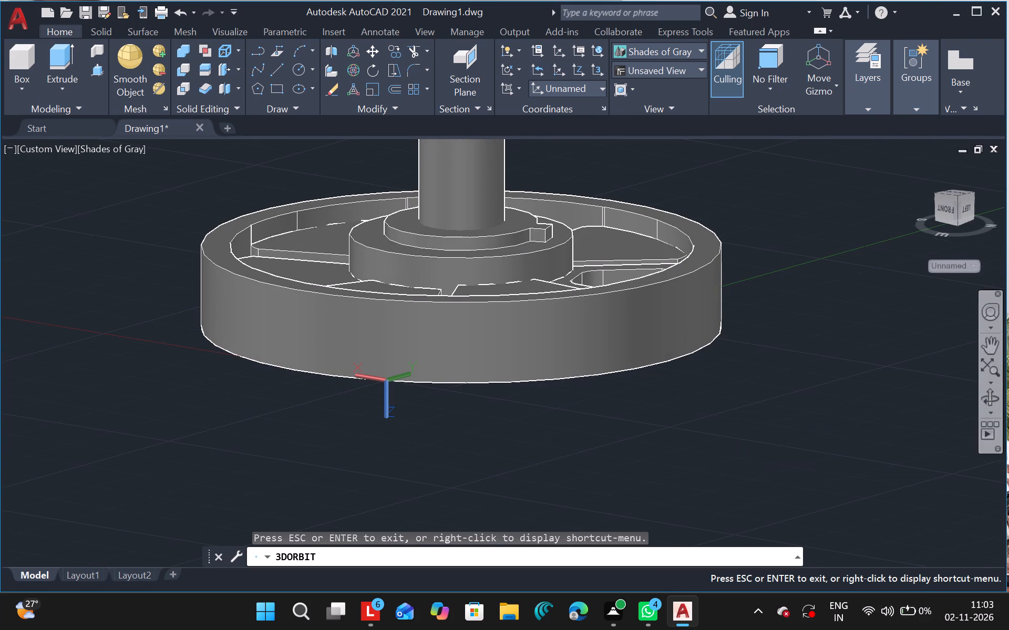
left_click_drag(635, 275, 469, 520)
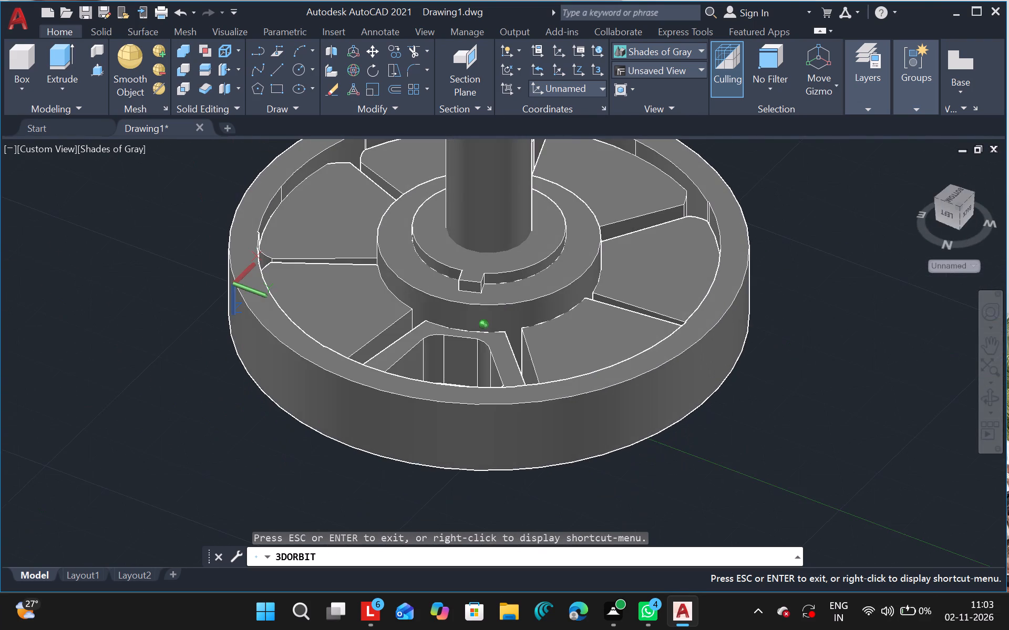
left_click_drag(469, 520, 475, 608)
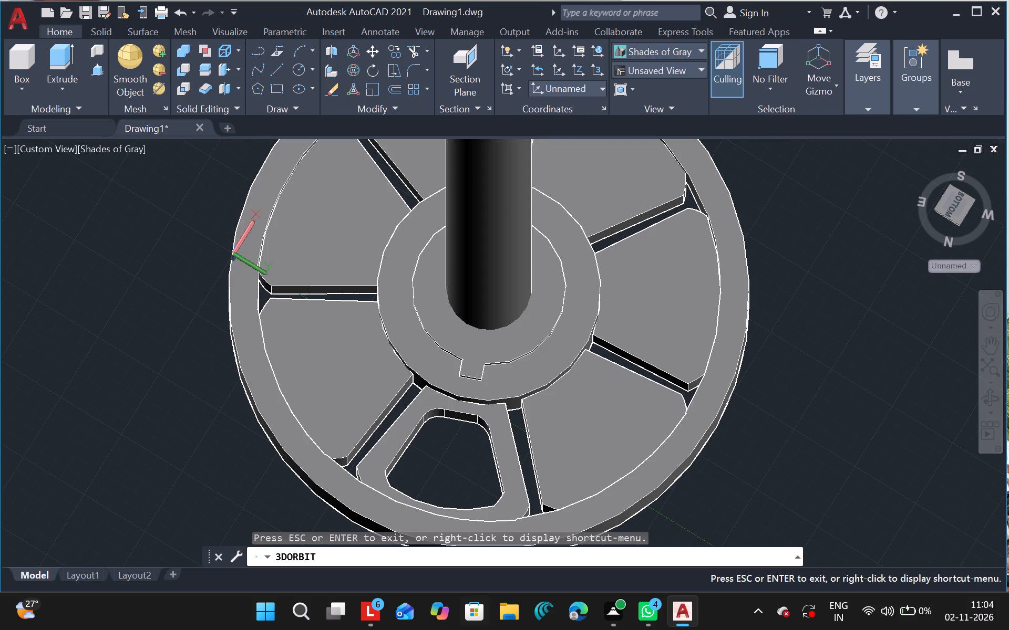
left_click_drag(503, 459, 571, 338)
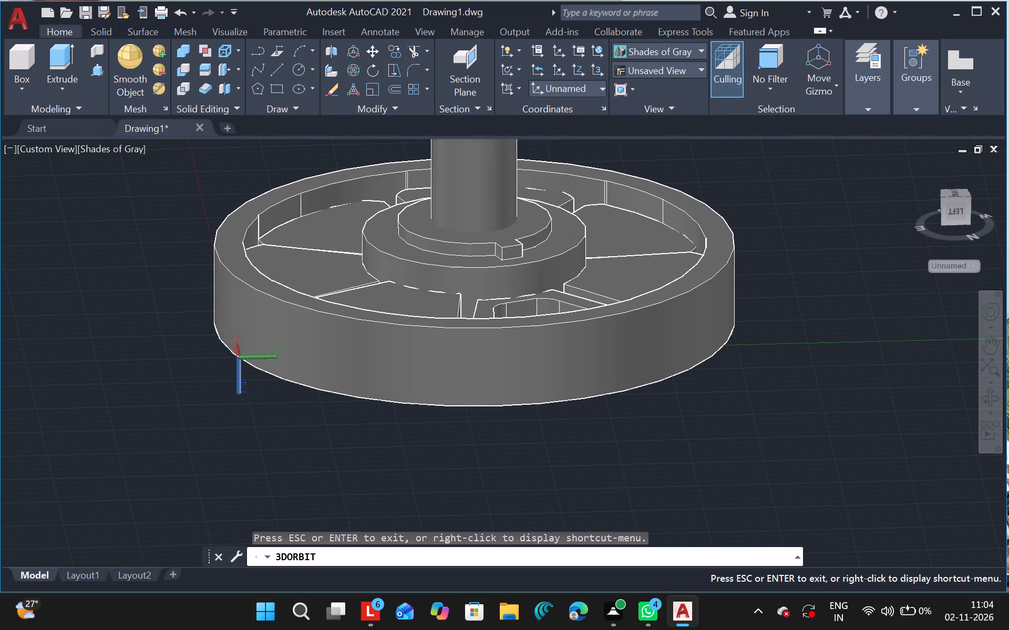
key("Escape")
scroll(571, 338, "left", 1)
scroll(571, 338, "right", 1)
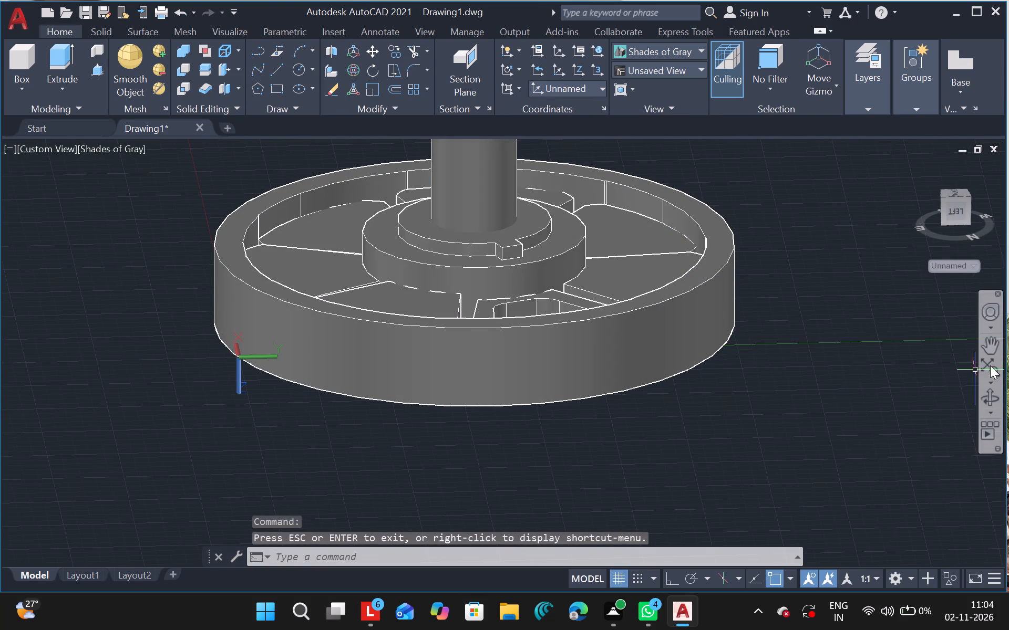
left_click(992, 409)
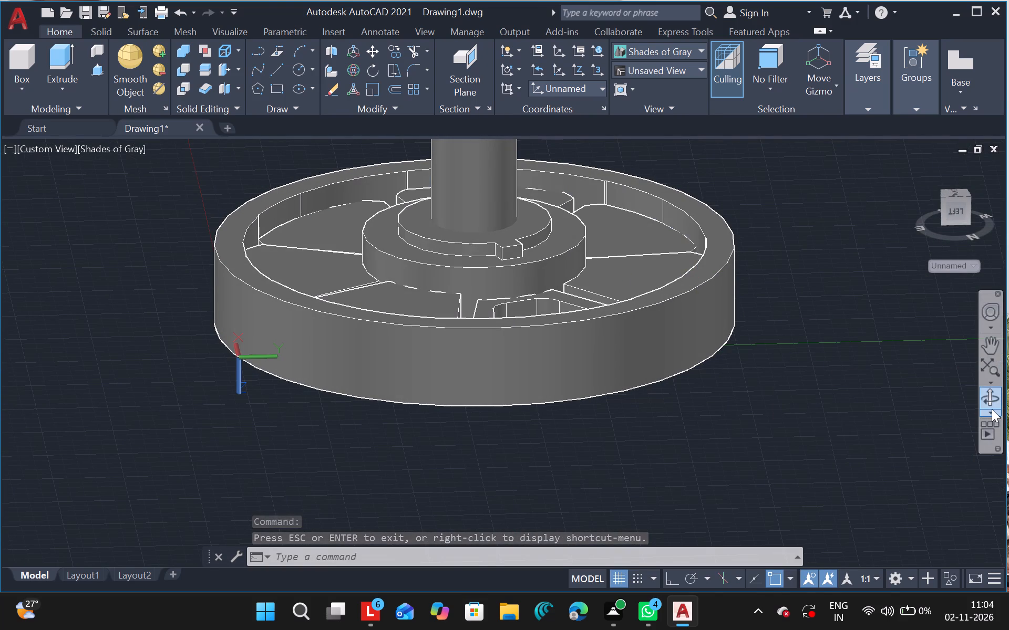
left_click_drag(639, 279, 586, 201)
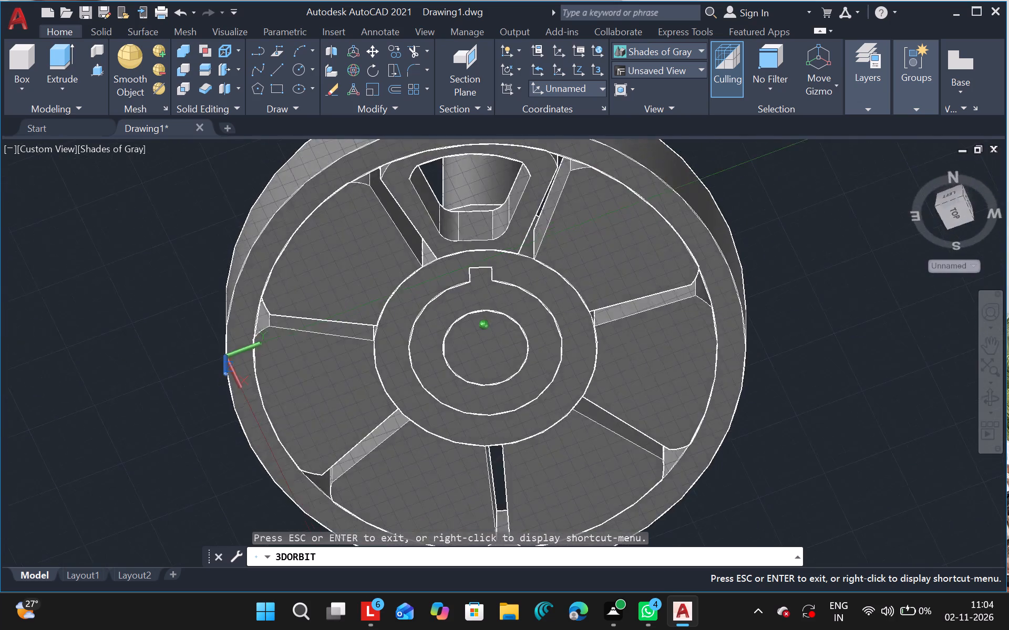
left_click_drag(586, 201, 550, 190)
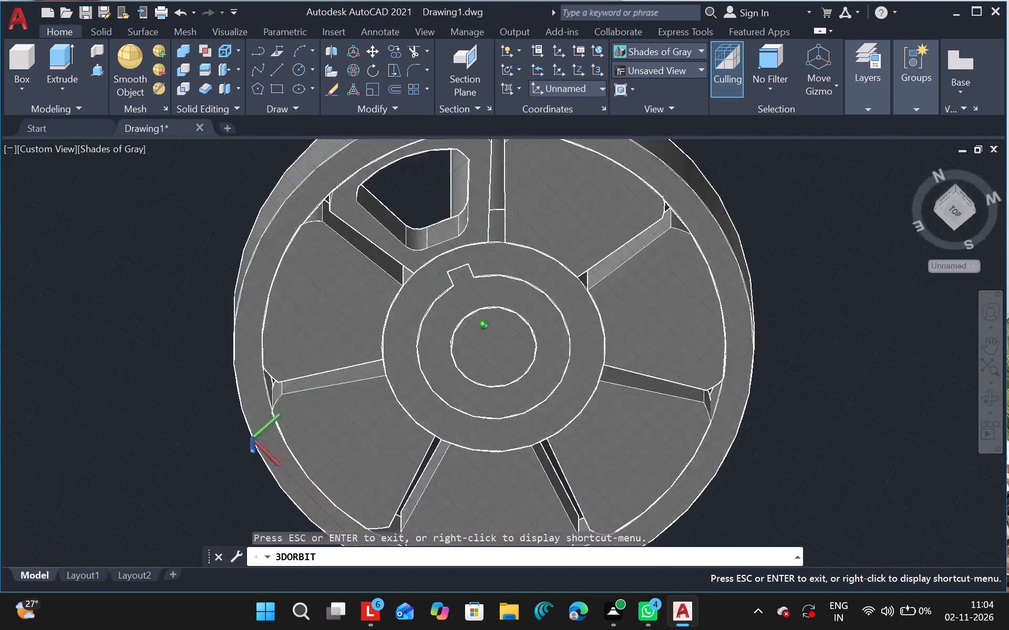
left_click_drag(550, 190, 495, 502)
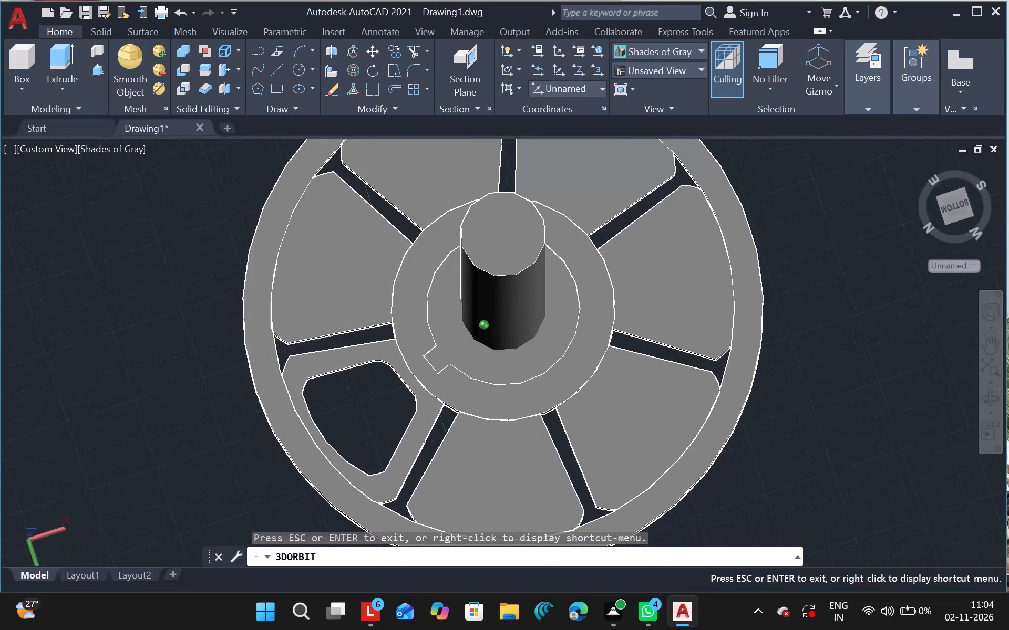
left_click_drag(495, 502, 532, 620)
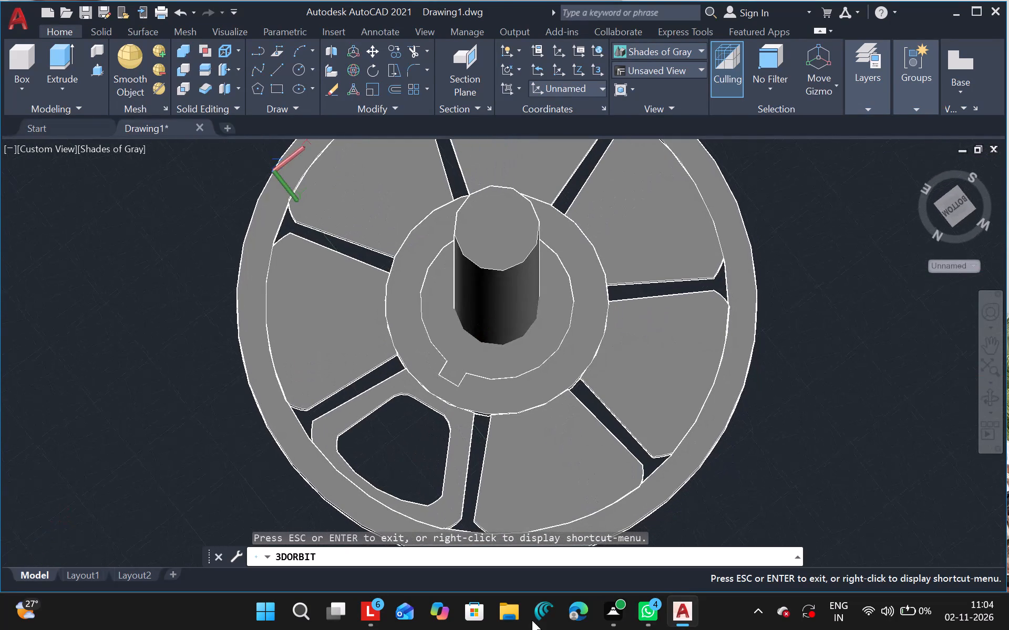
key("Escape")
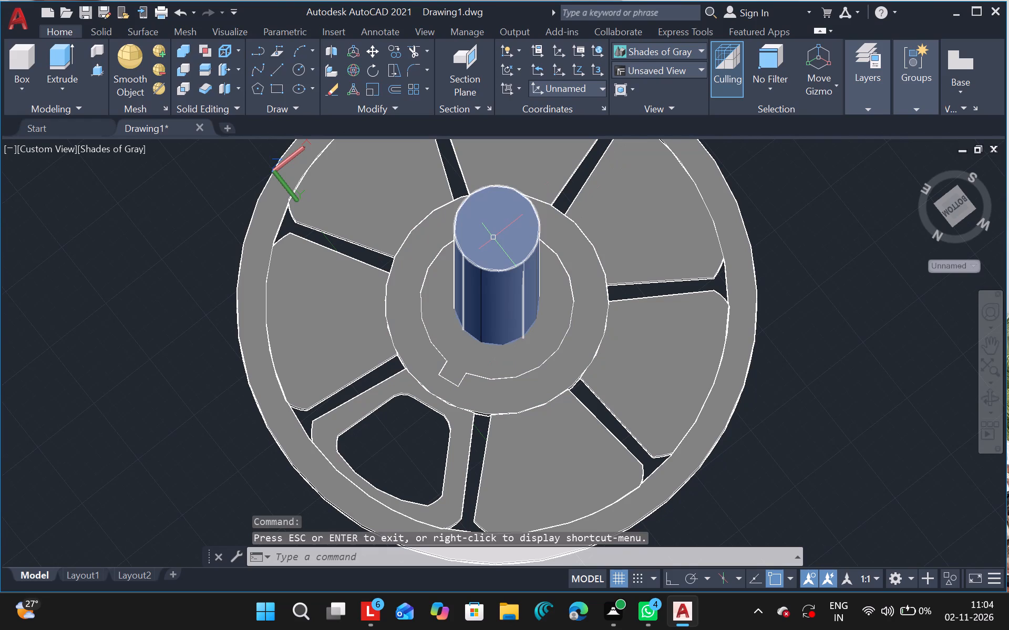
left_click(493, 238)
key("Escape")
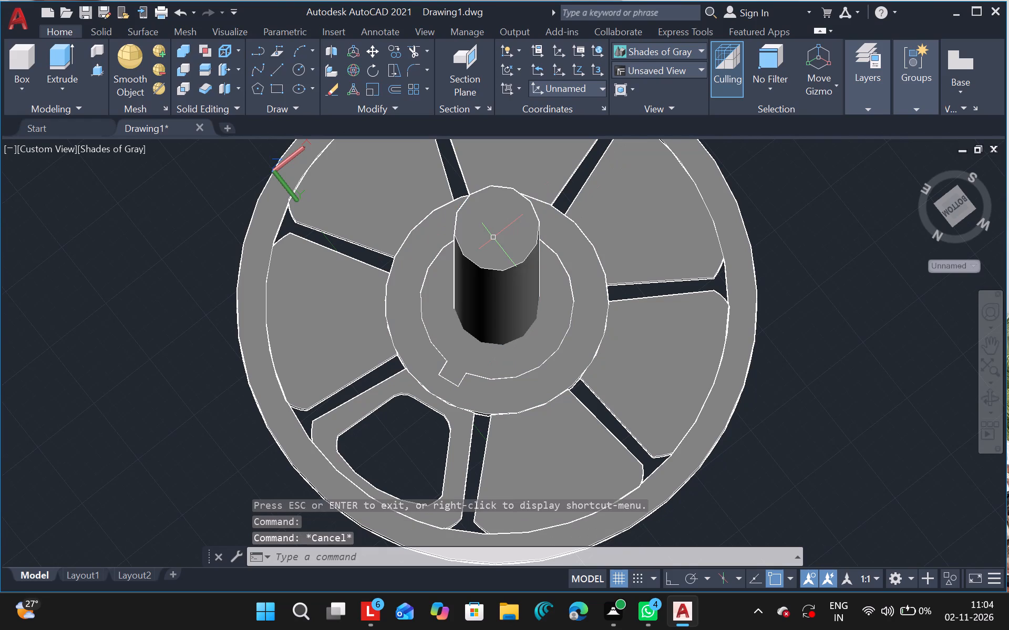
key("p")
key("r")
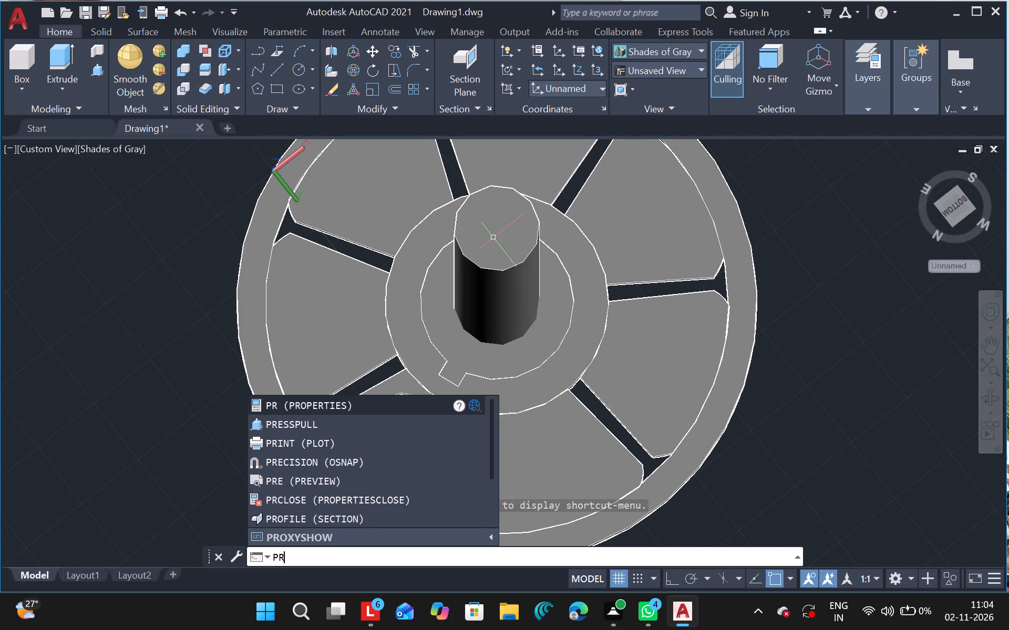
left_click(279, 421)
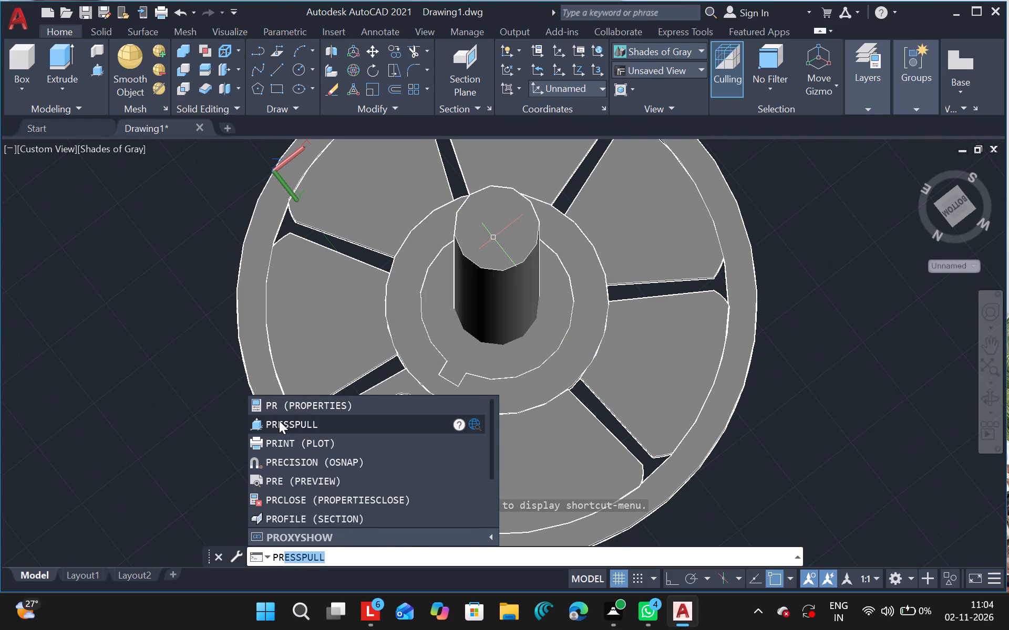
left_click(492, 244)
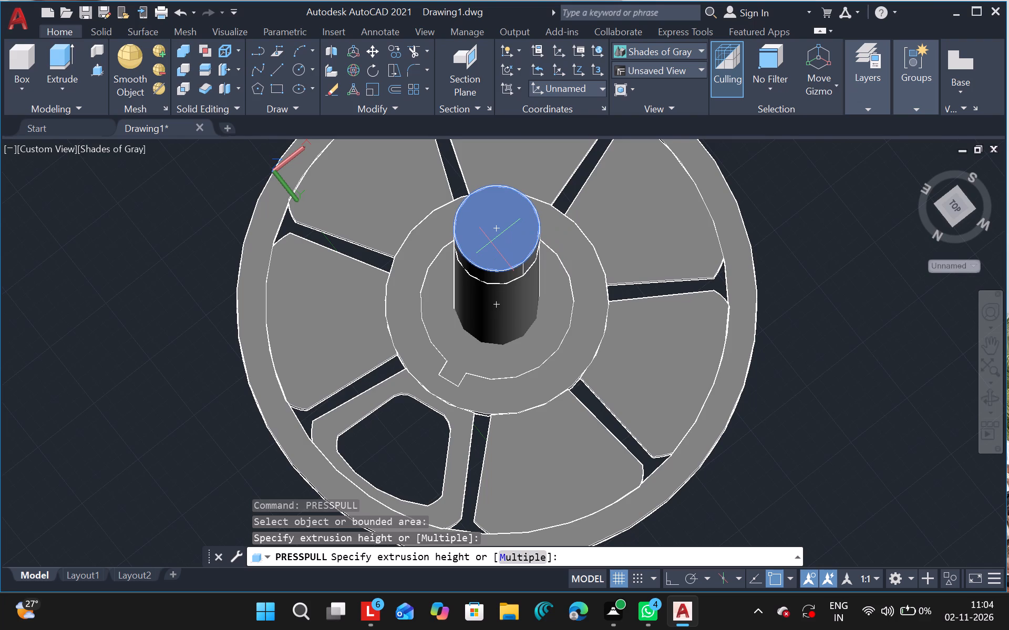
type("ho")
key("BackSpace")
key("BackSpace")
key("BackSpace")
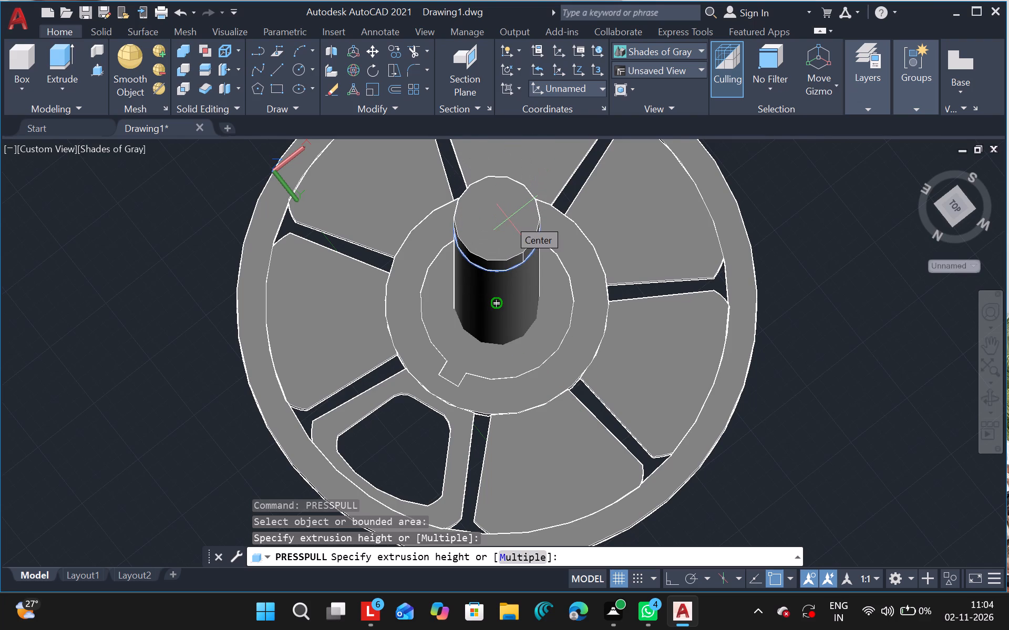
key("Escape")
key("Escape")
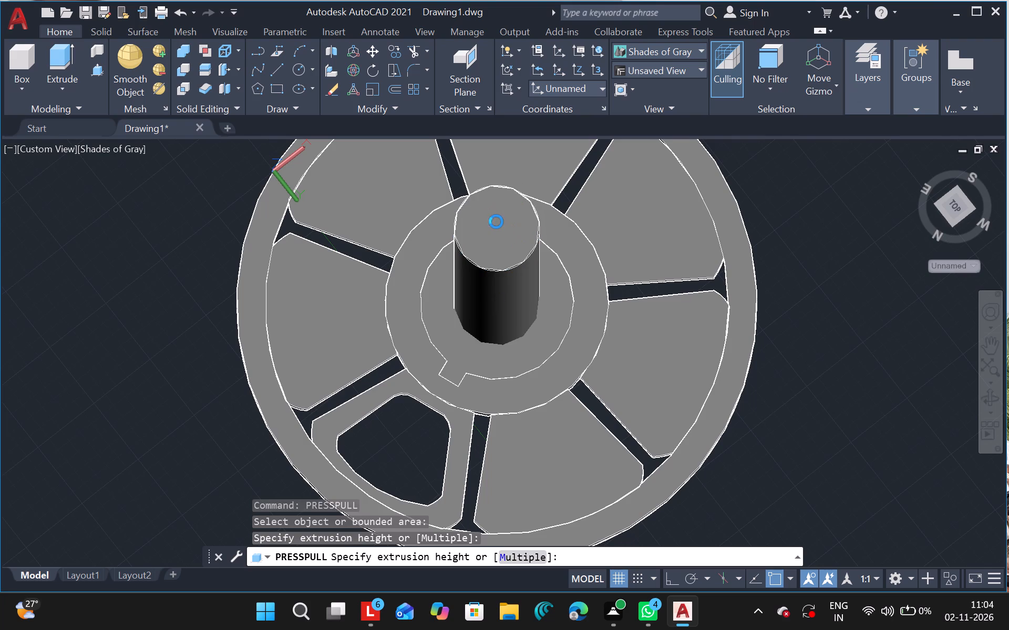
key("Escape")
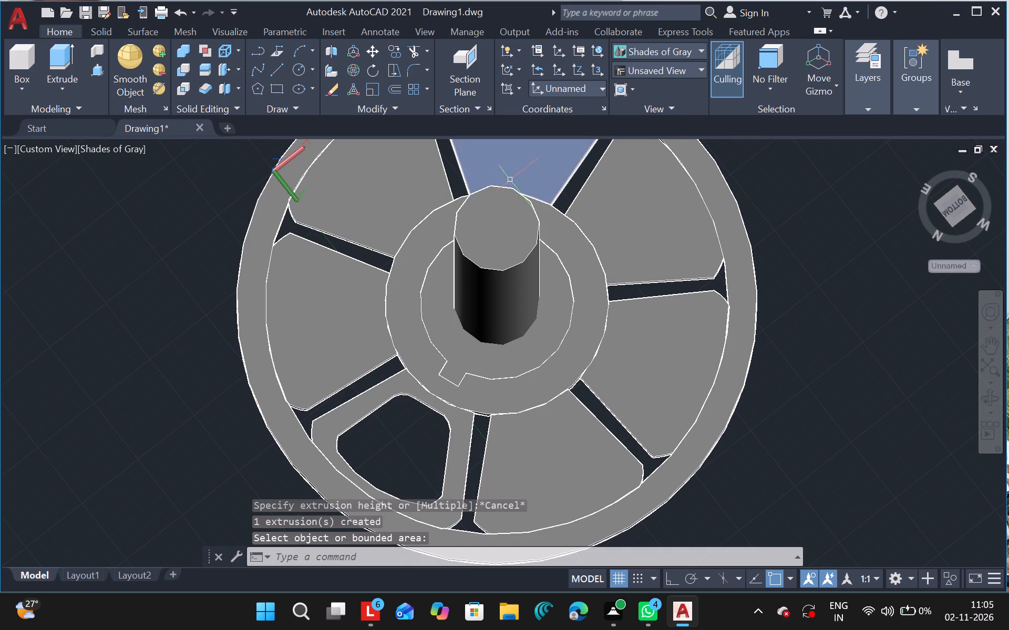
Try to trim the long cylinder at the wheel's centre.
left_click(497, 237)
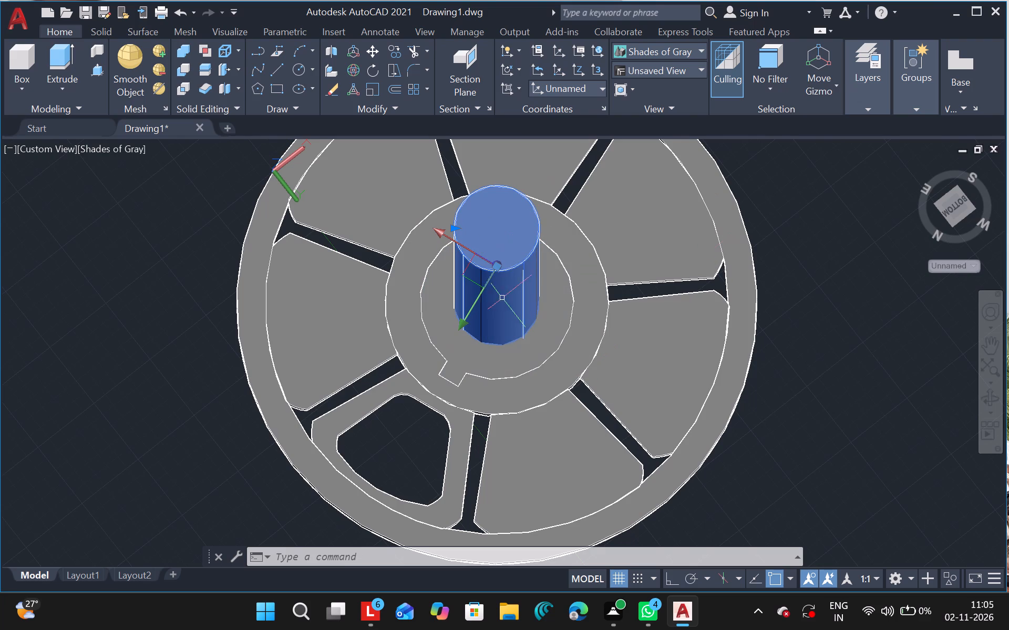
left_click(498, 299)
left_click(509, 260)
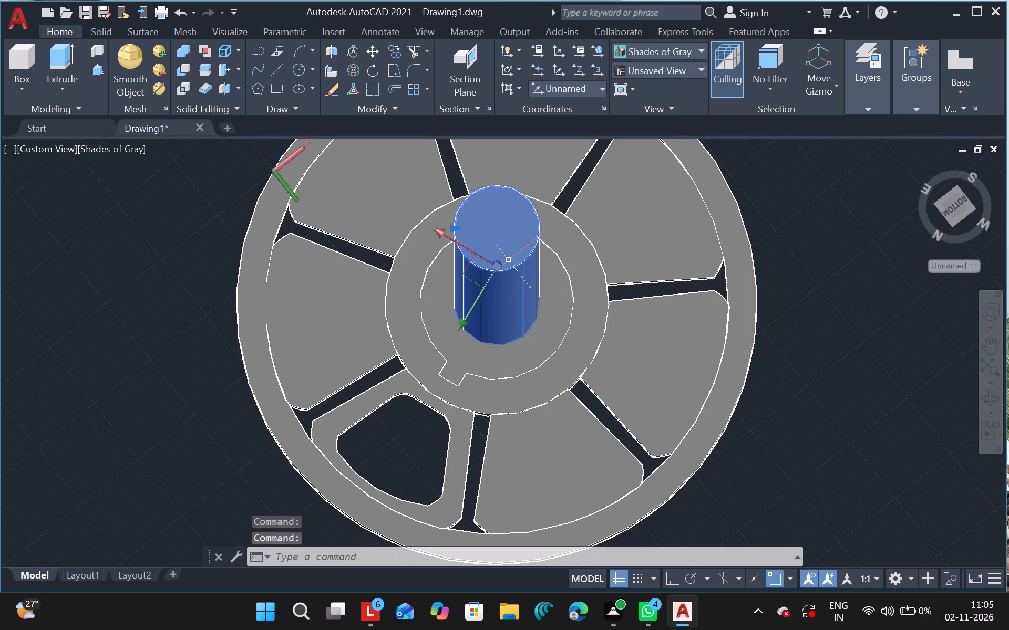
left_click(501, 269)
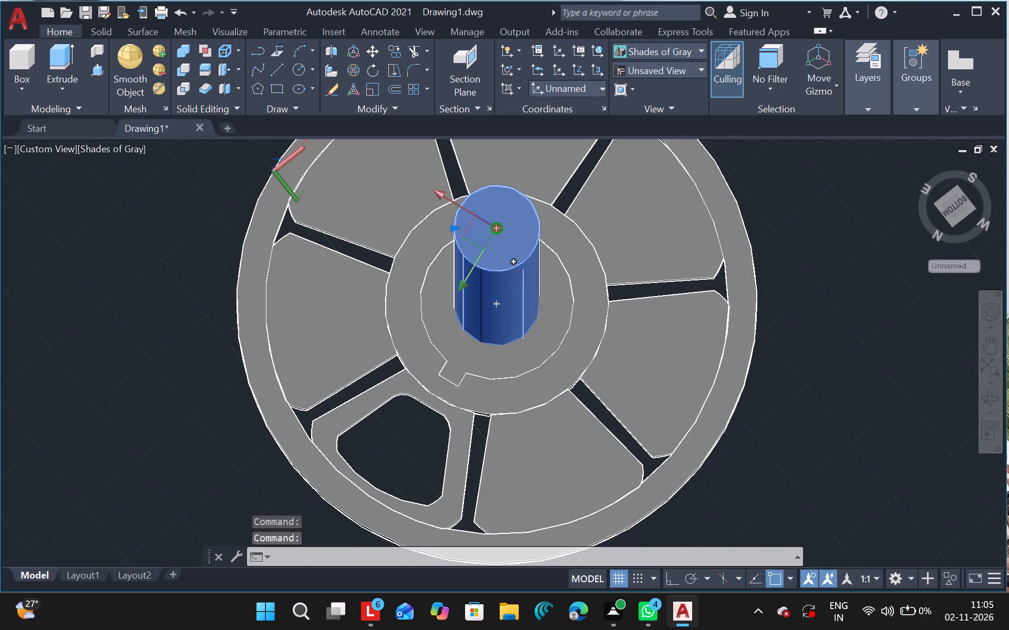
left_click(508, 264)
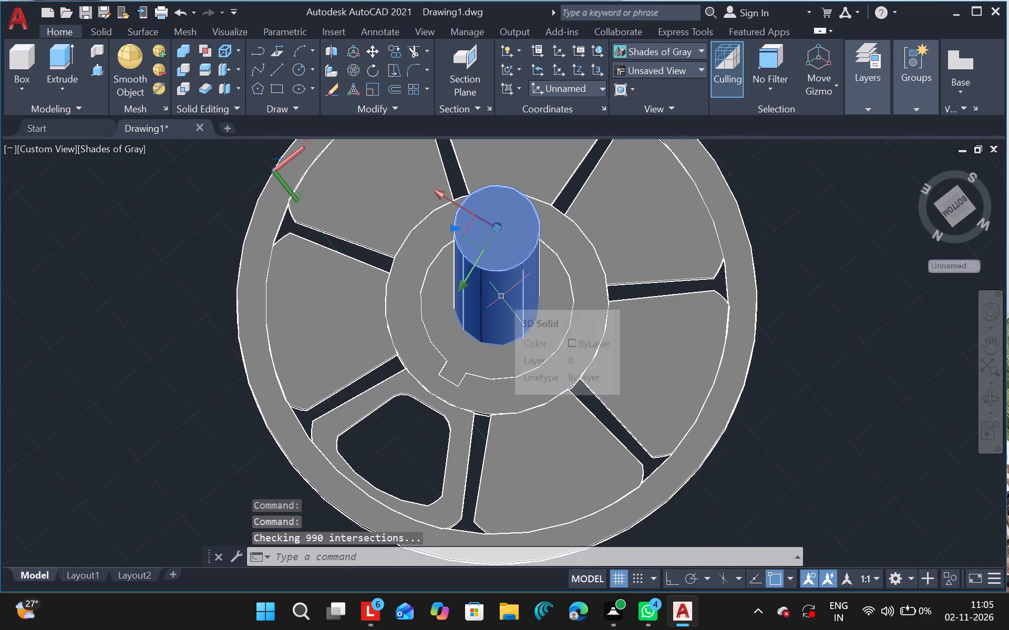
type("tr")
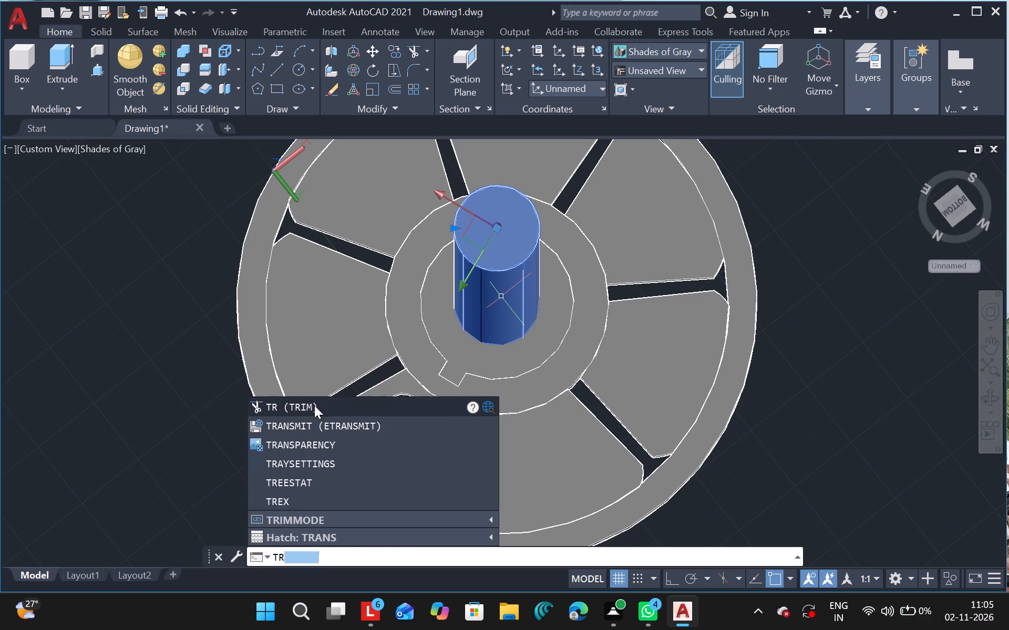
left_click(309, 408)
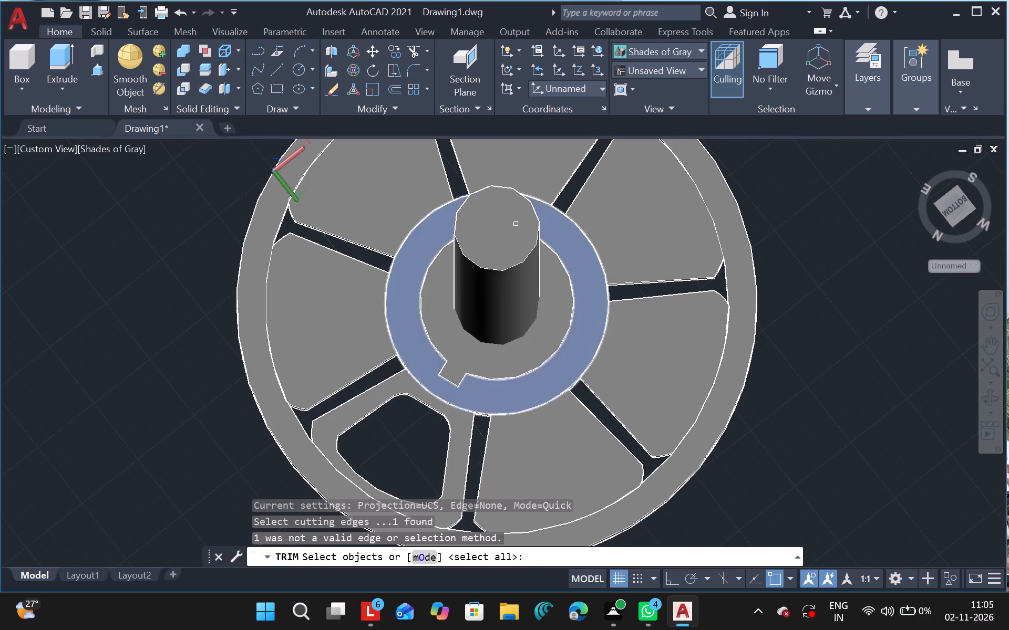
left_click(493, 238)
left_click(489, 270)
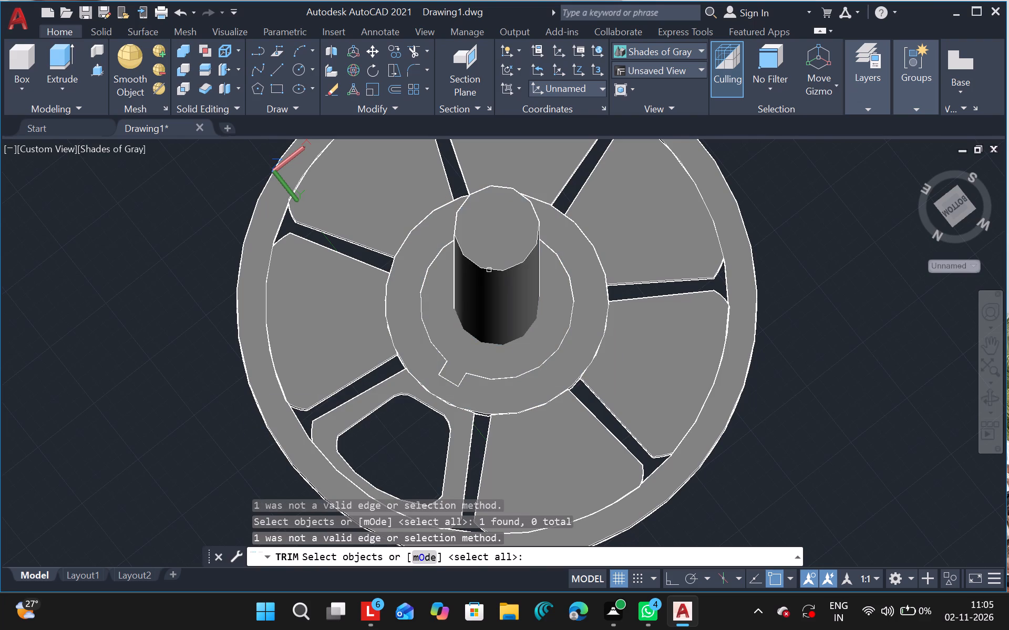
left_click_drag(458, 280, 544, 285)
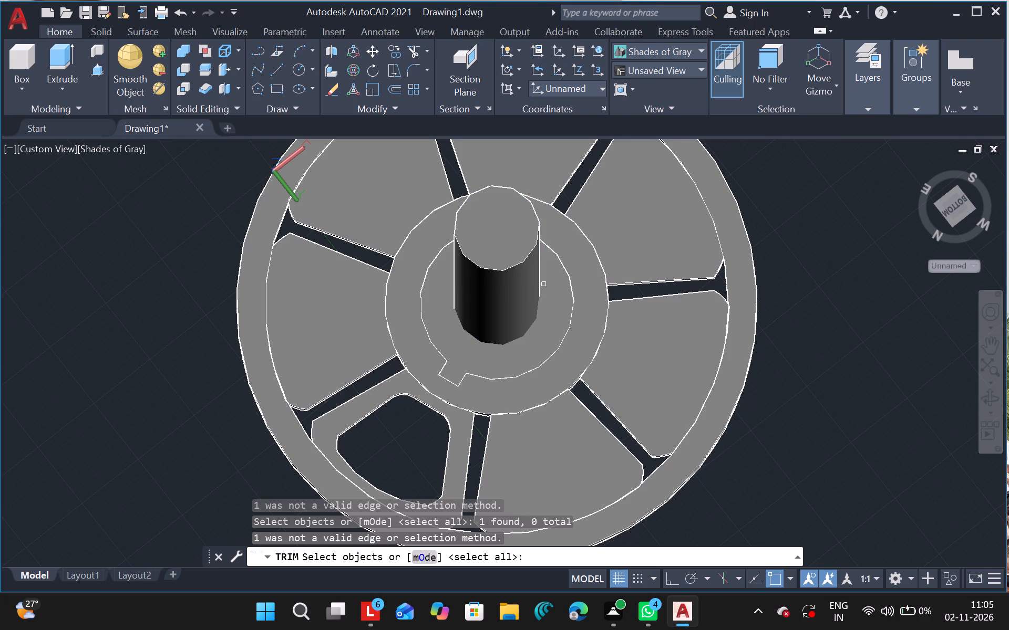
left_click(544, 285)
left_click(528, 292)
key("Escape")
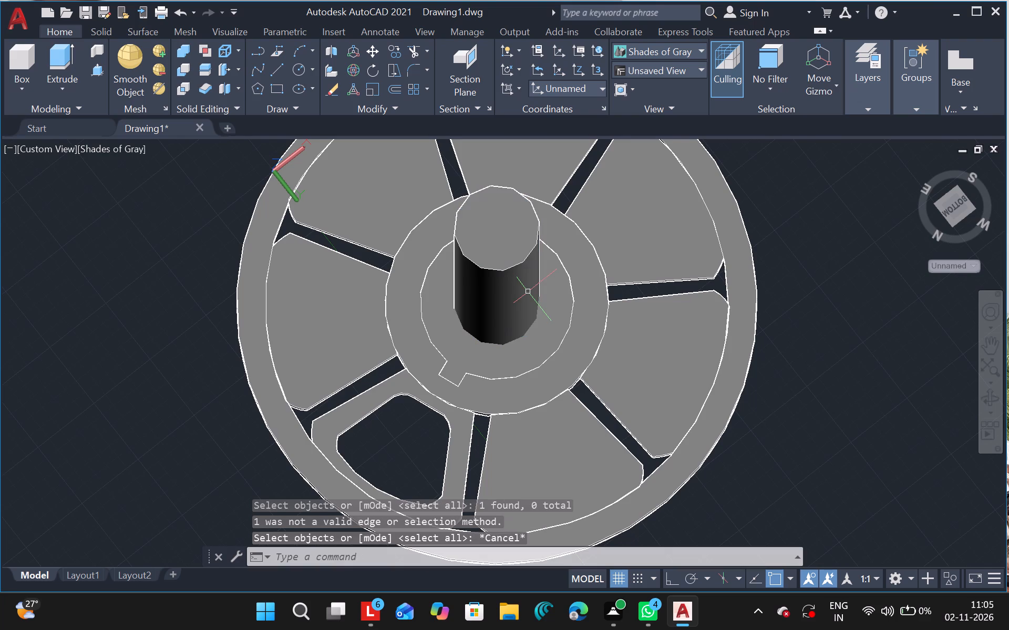
Erase the long cylinder standing at the wheel's centre.
key("d")
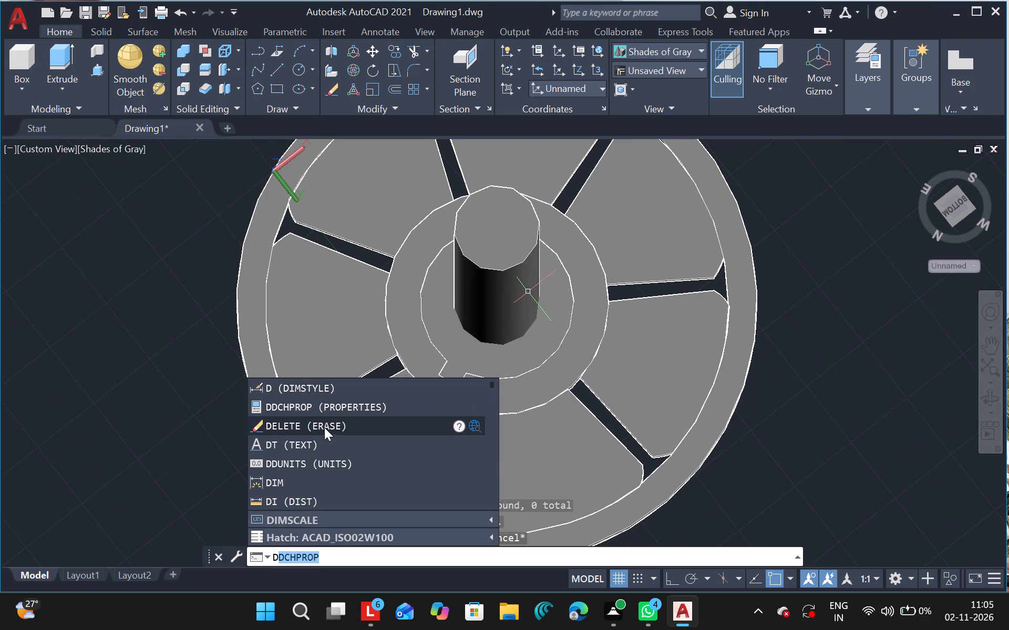
left_click(323, 430)
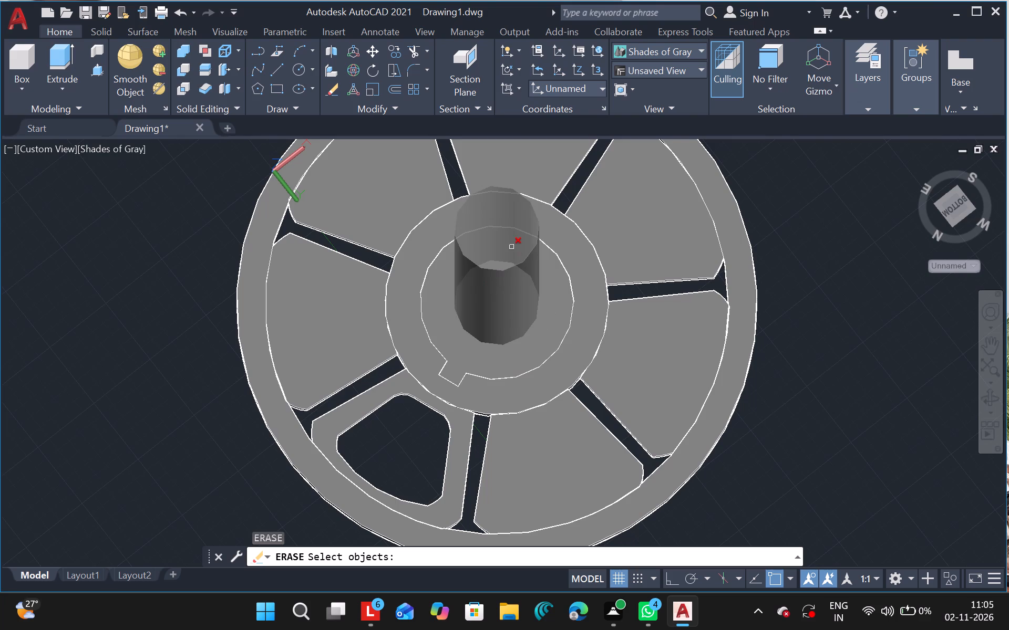
left_click(483, 269)
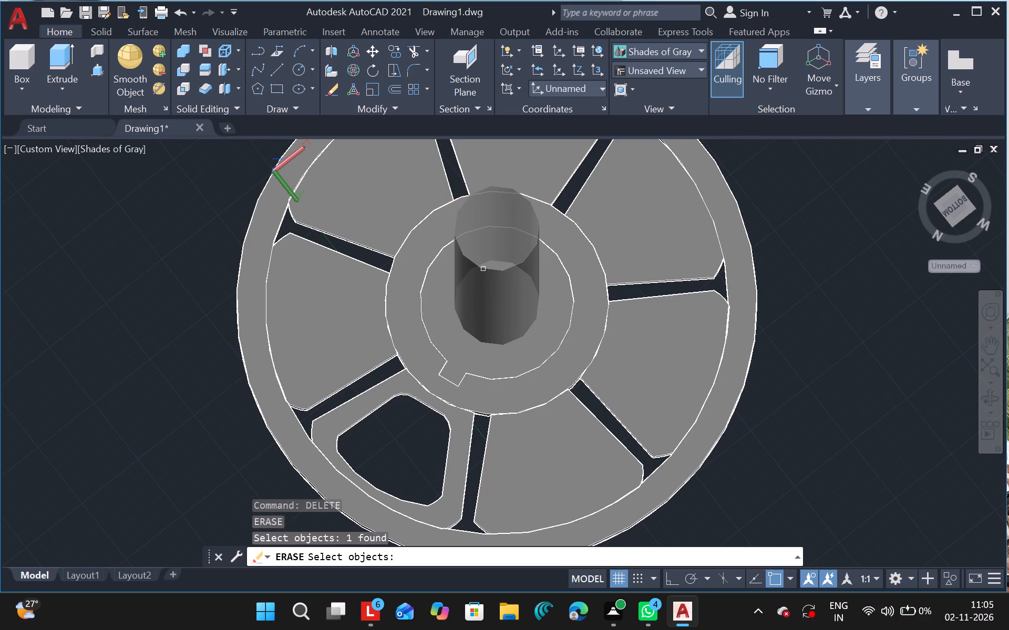
double_click(492, 256)
left_click_drag(492, 256, 509, 286)
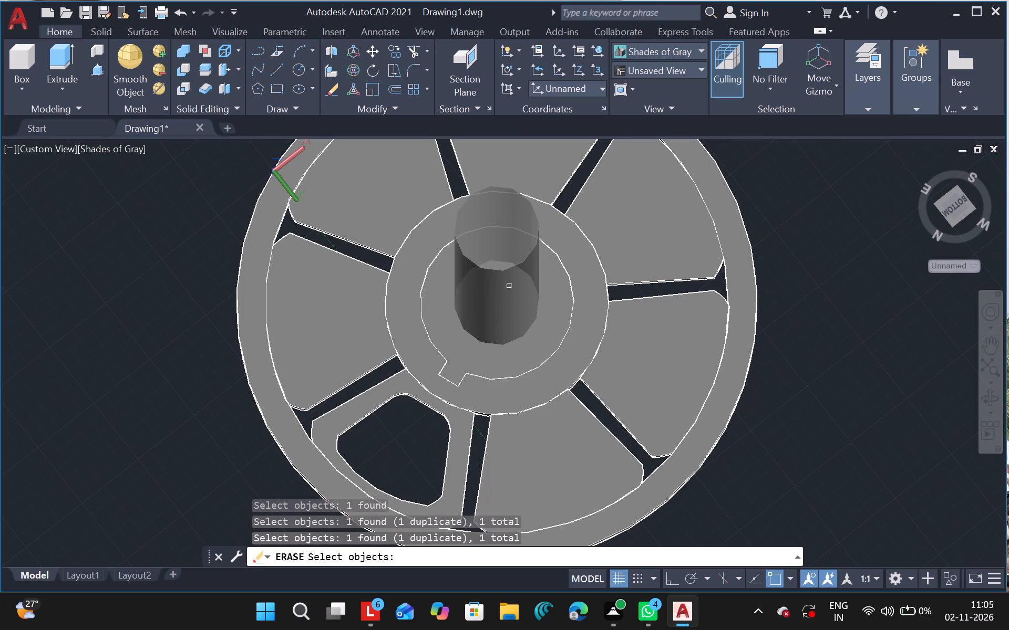
triple_click(509, 286)
key("Return")
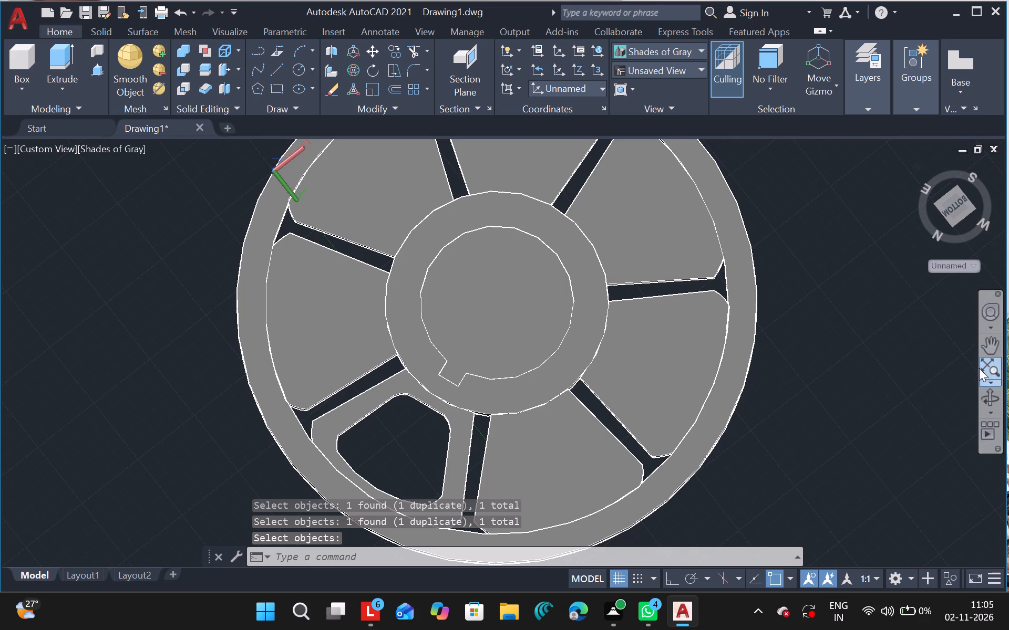
Examine the wheel's central keyed hub and bore from both faces.
left_click(994, 393)
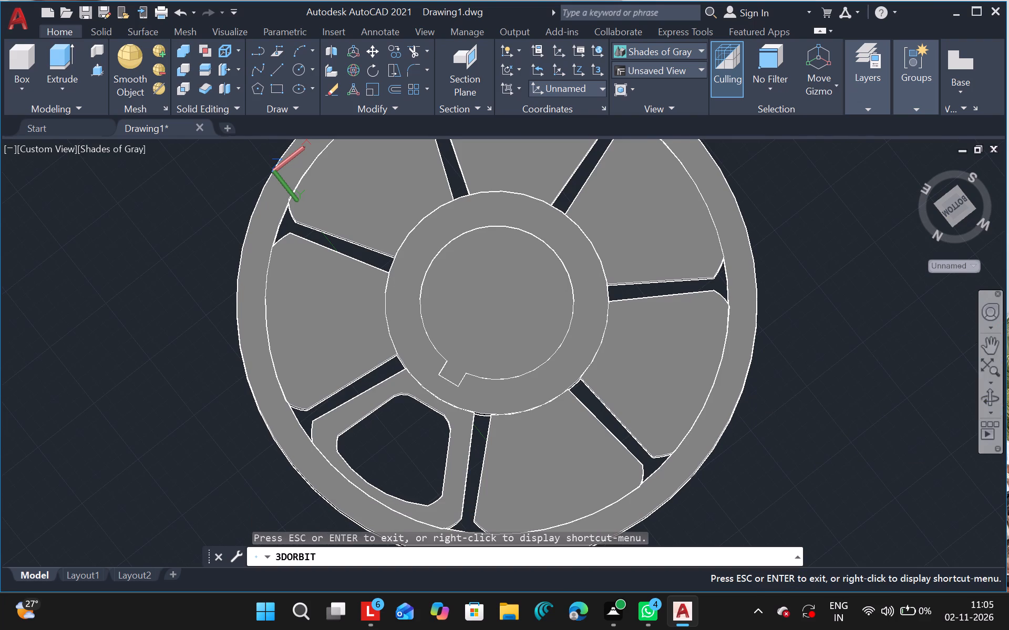
left_click_drag(707, 417, 567, 163)
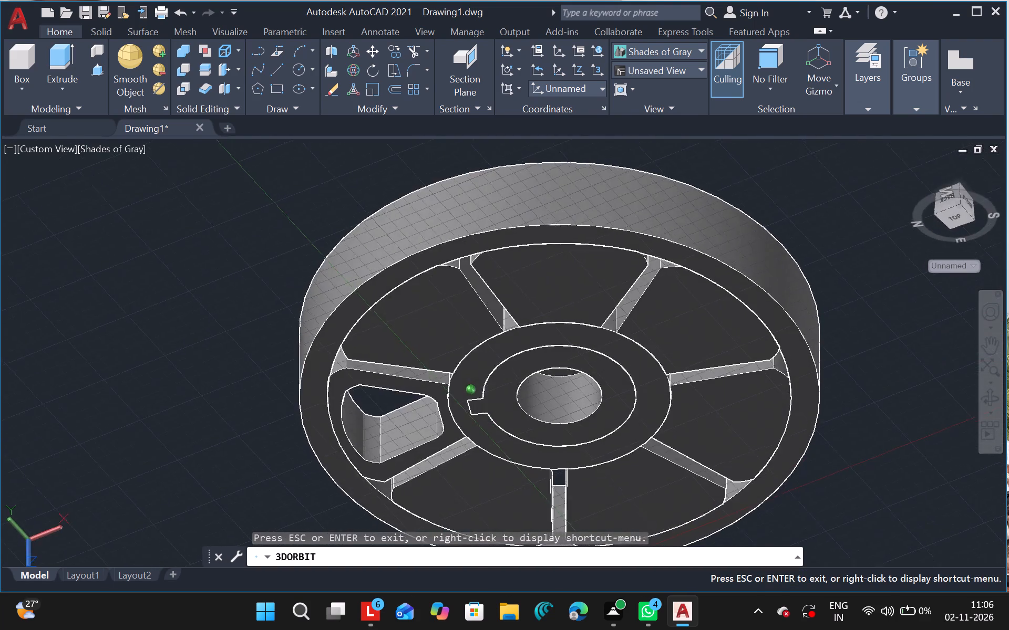
left_click_drag(567, 163, 471, 128)
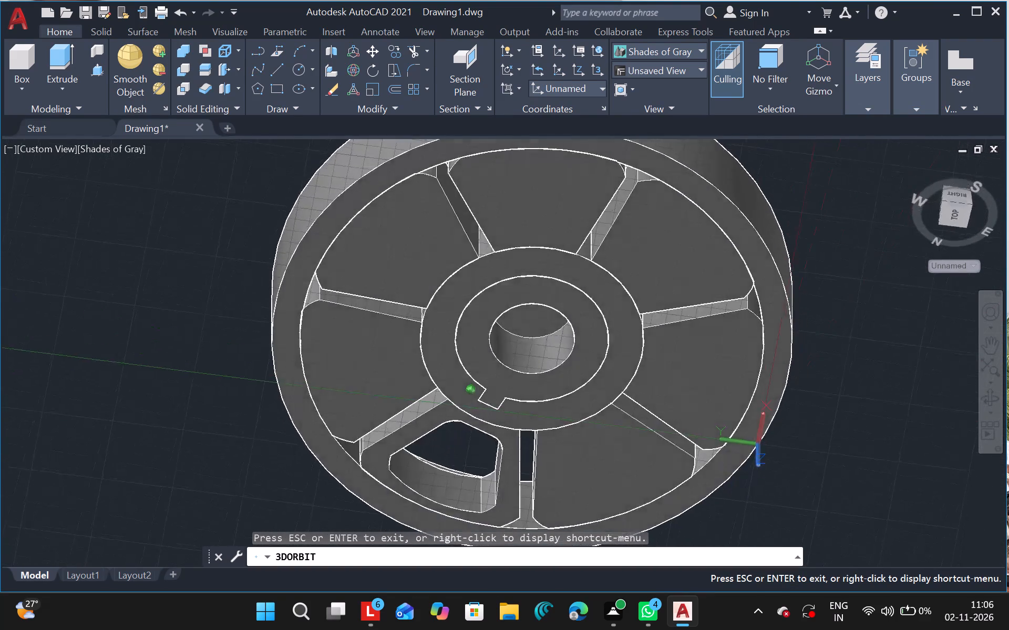
left_click_drag(471, 128, 445, 172)
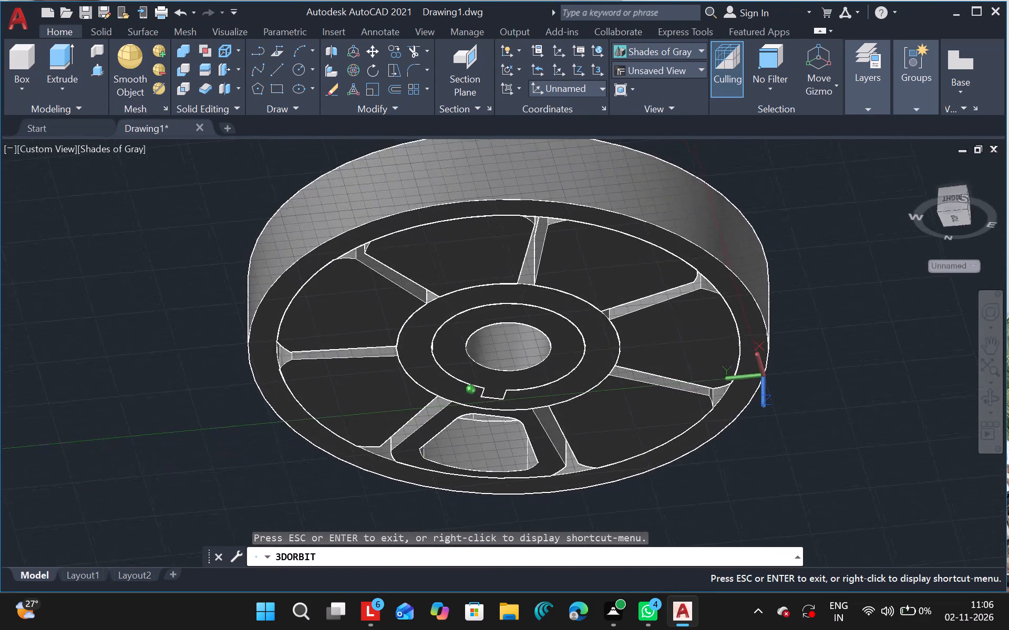
left_click_drag(445, 172, 675, 377)
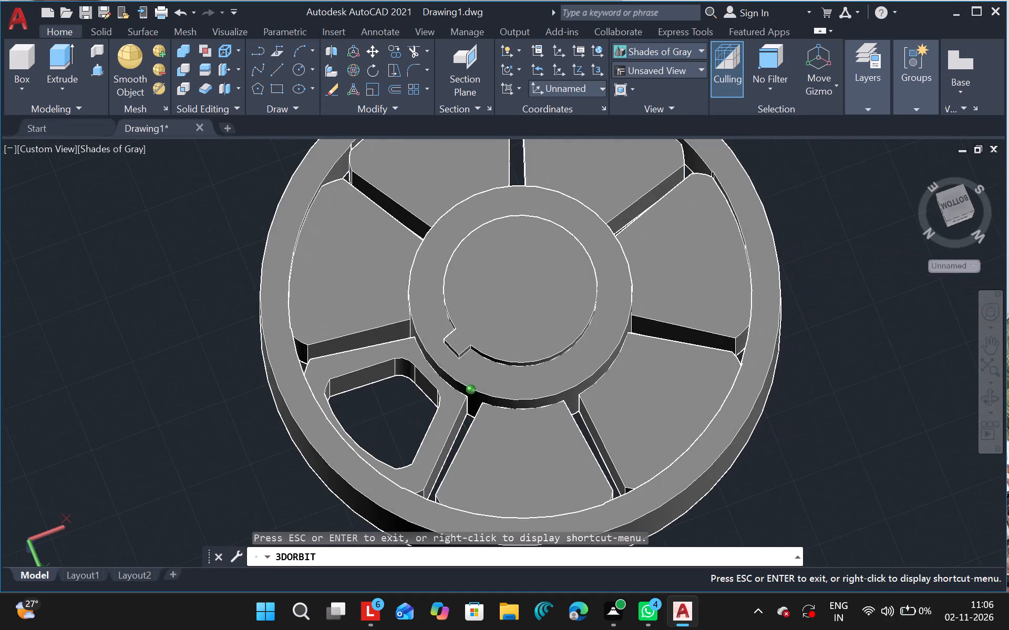
left_click_drag(675, 377, 701, 400)
key("Escape")
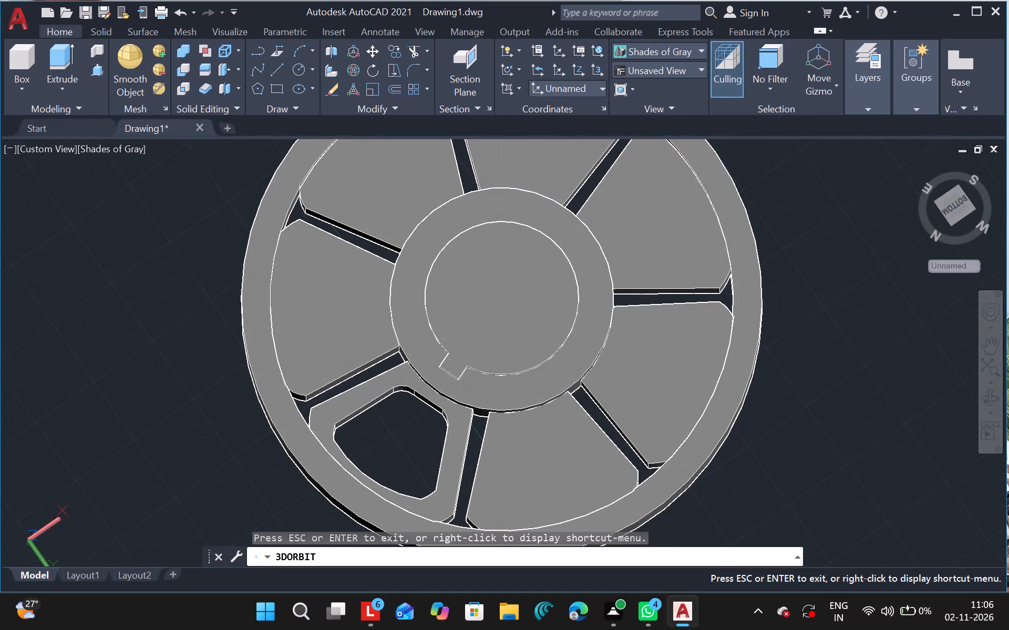
Press-pull the round keyed area at the wheel's centre, setting the extrusion height freehand.
left_click(498, 372)
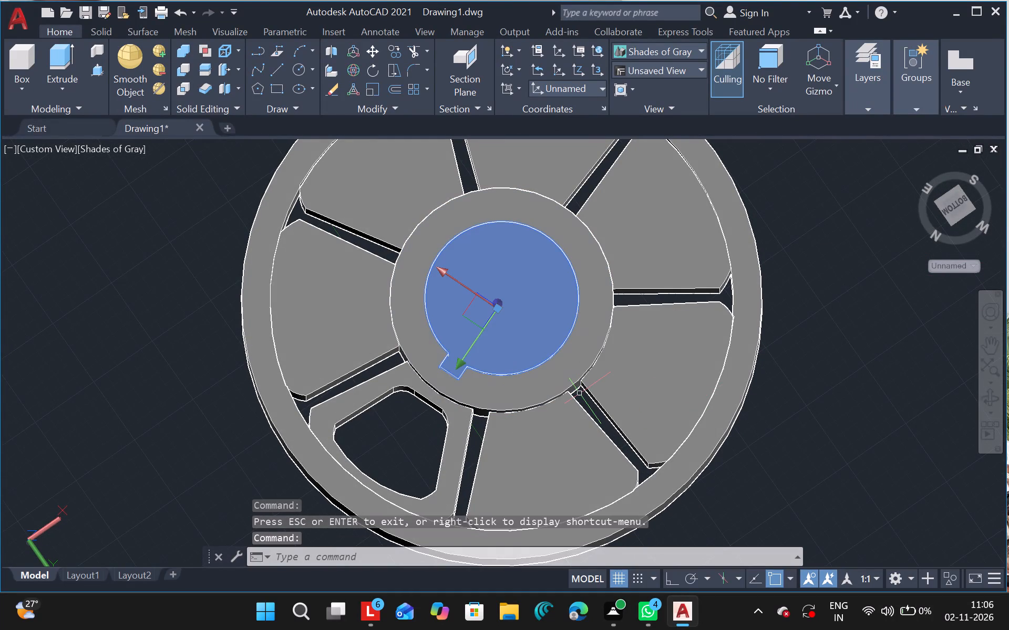
type("pr")
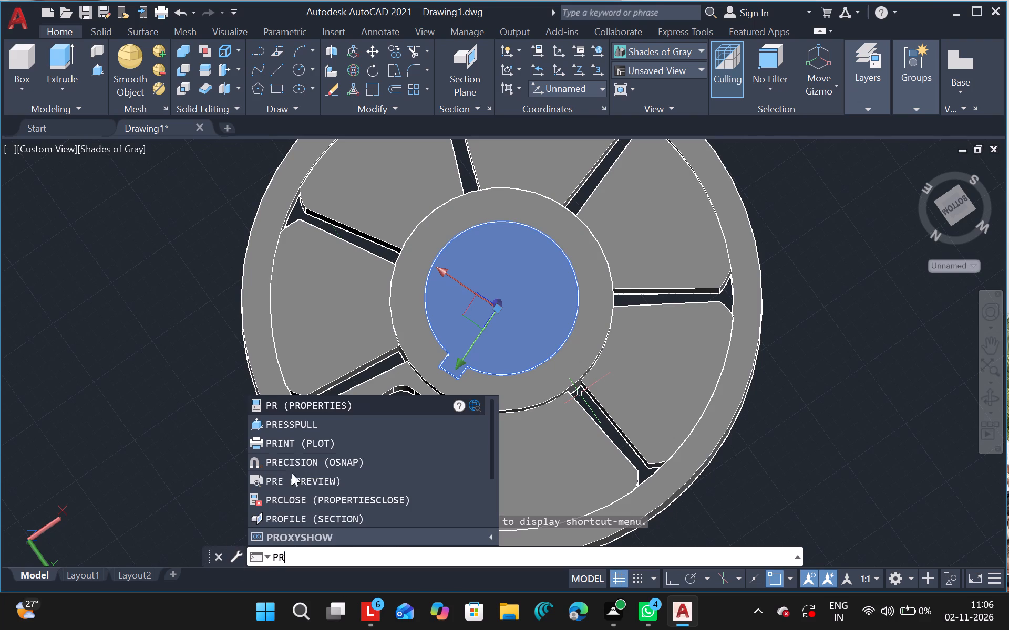
left_click(305, 427)
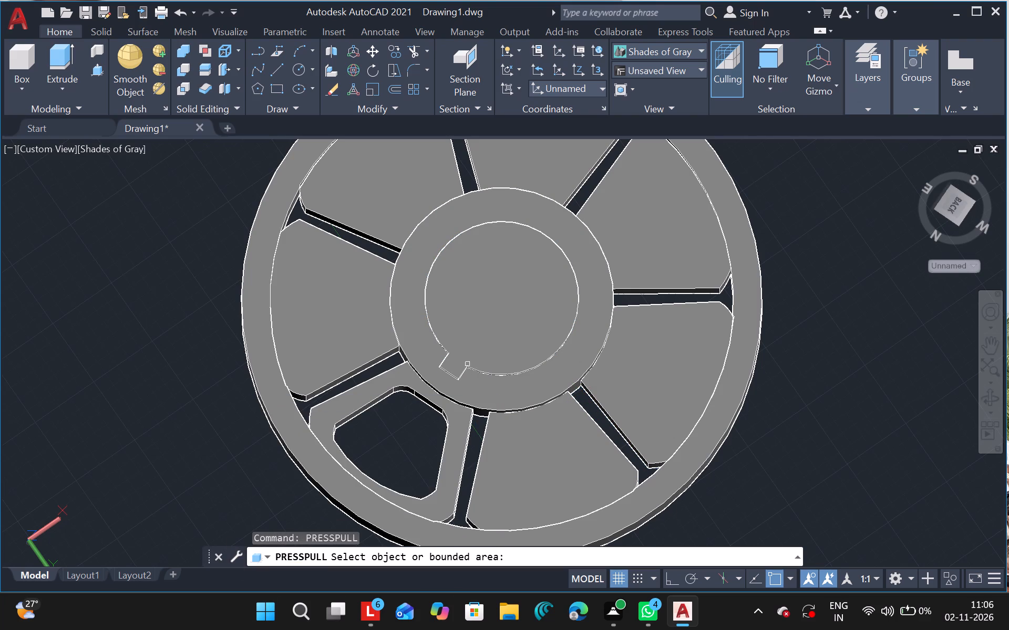
left_click(504, 265)
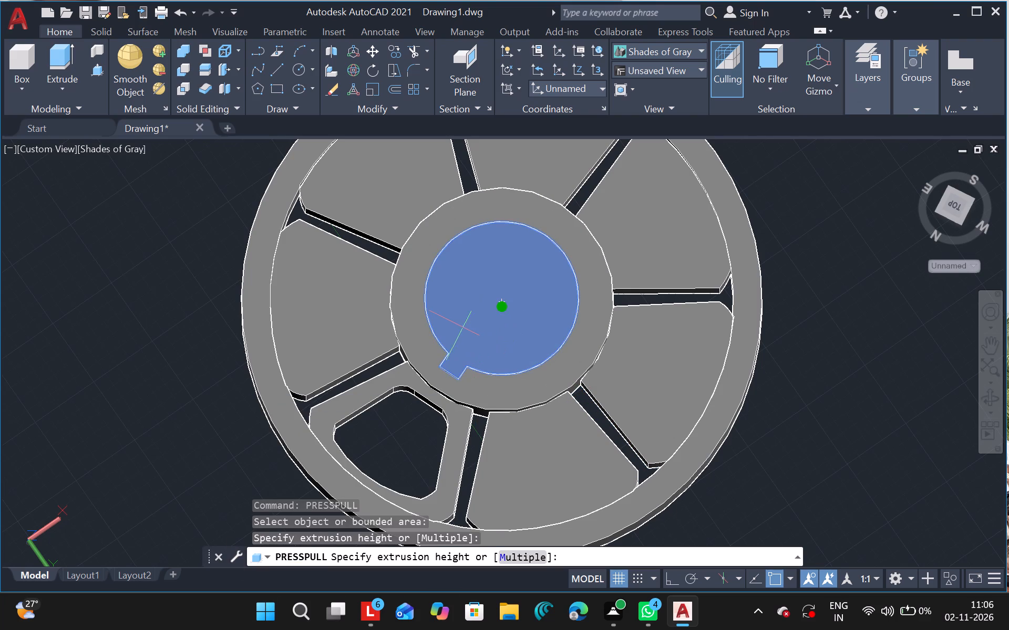
left_click(461, 431)
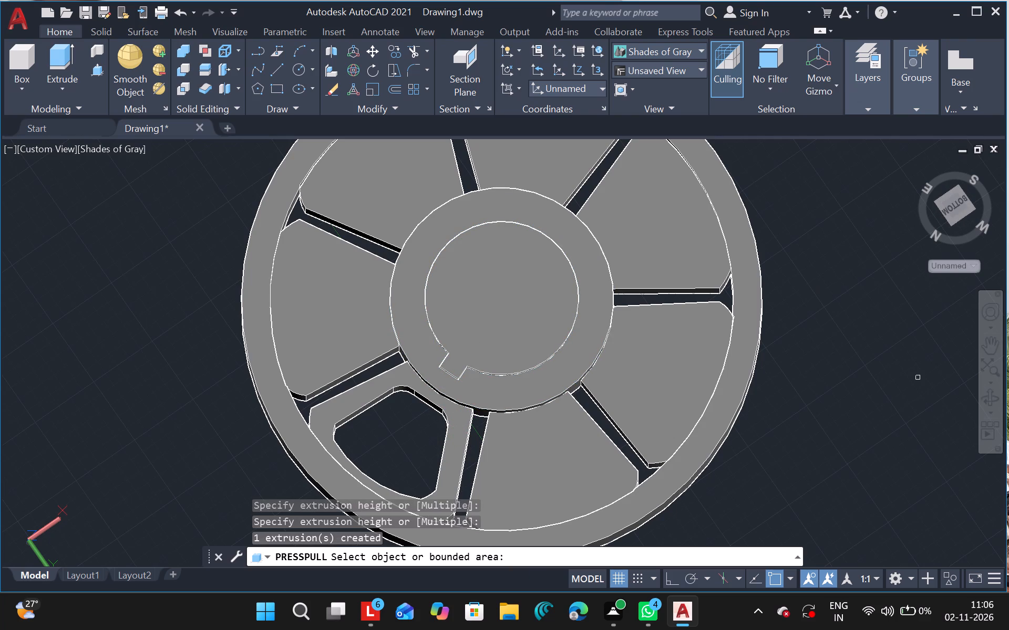
key("grave")
key("Escape")
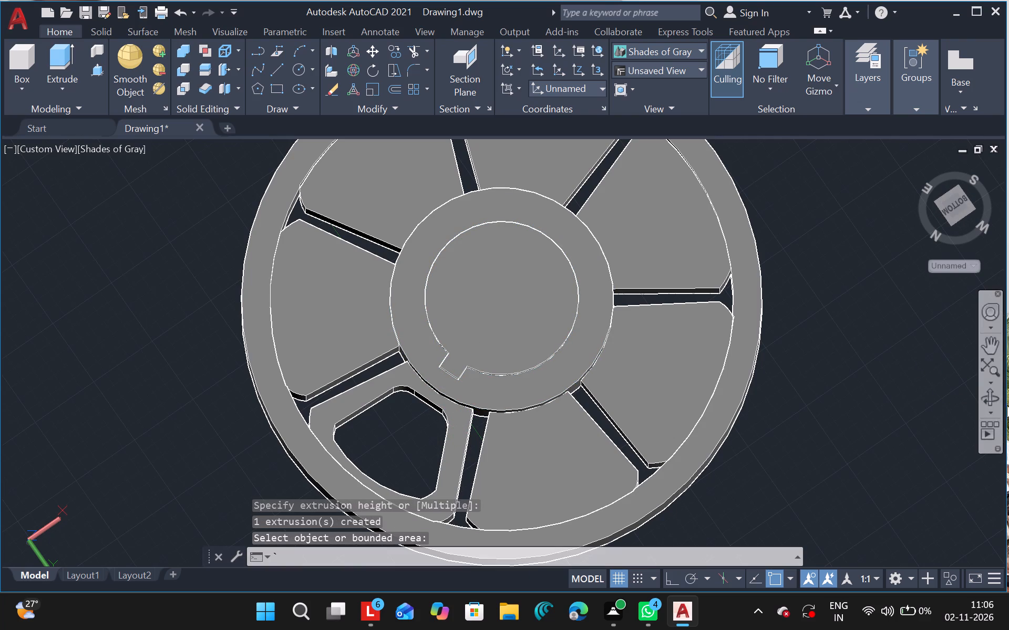
Examine the wheel's keyed hub and central bore from both faces and from the side.
left_click(994, 406)
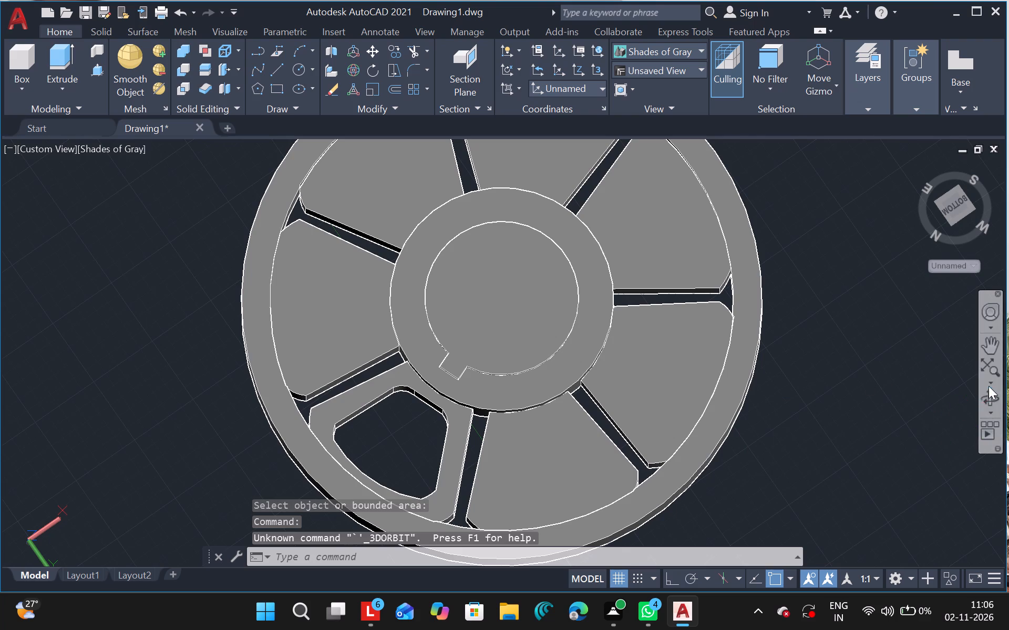
left_click(995, 395)
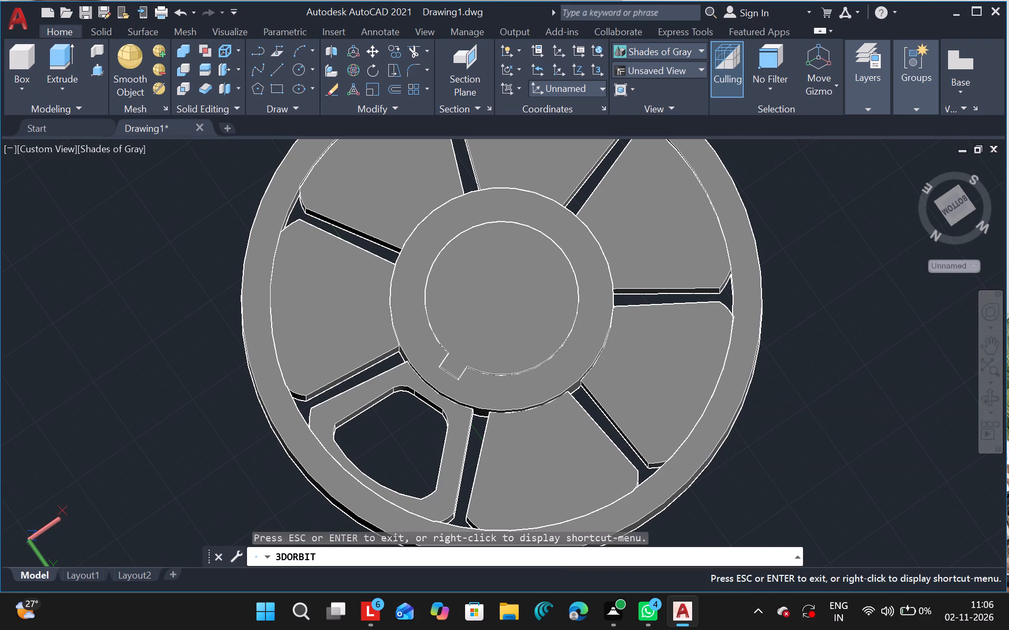
left_click_drag(684, 385, 541, 149)
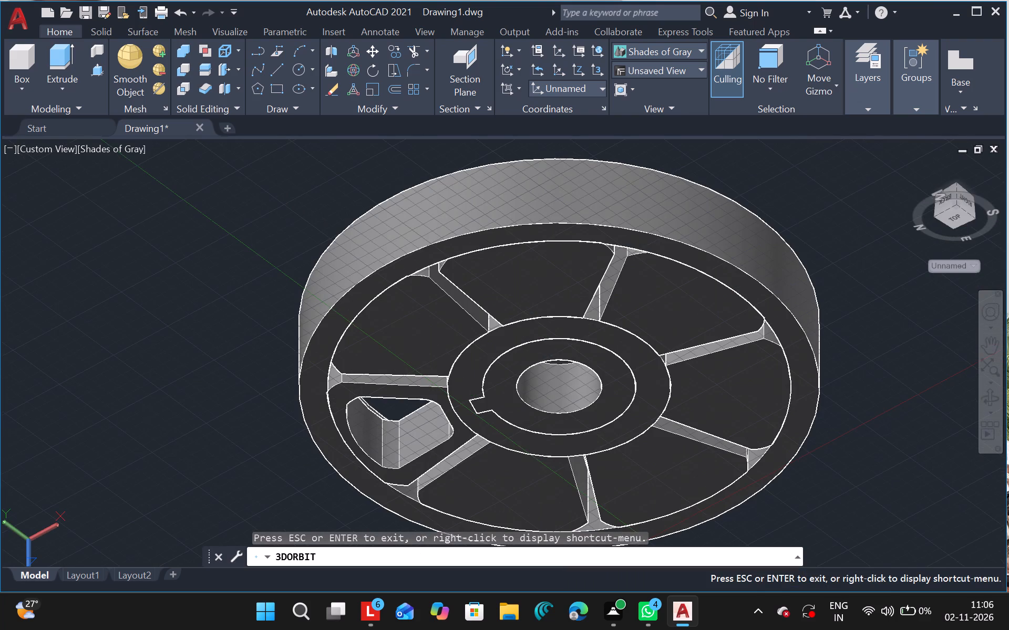
left_click_drag(583, 307, 536, 179)
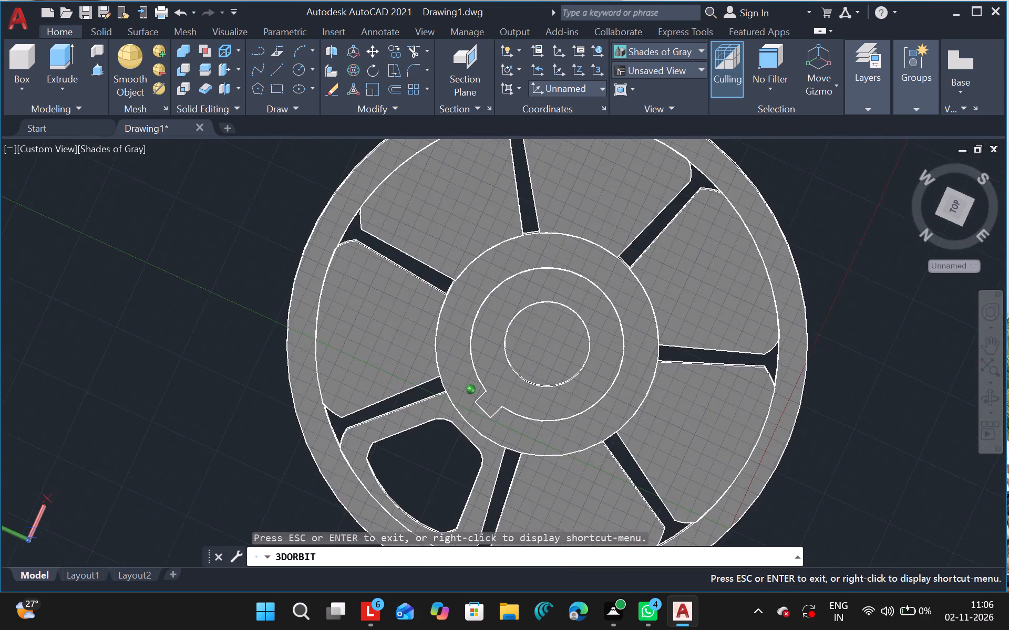
left_click_drag(536, 179, 606, 398)
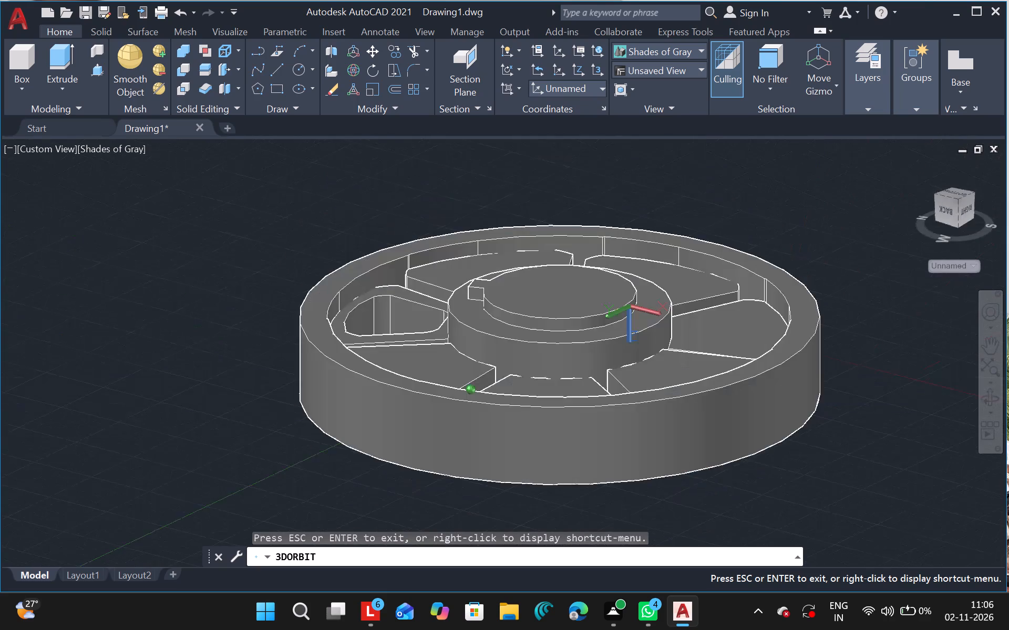
left_click_drag(606, 398, 565, 465)
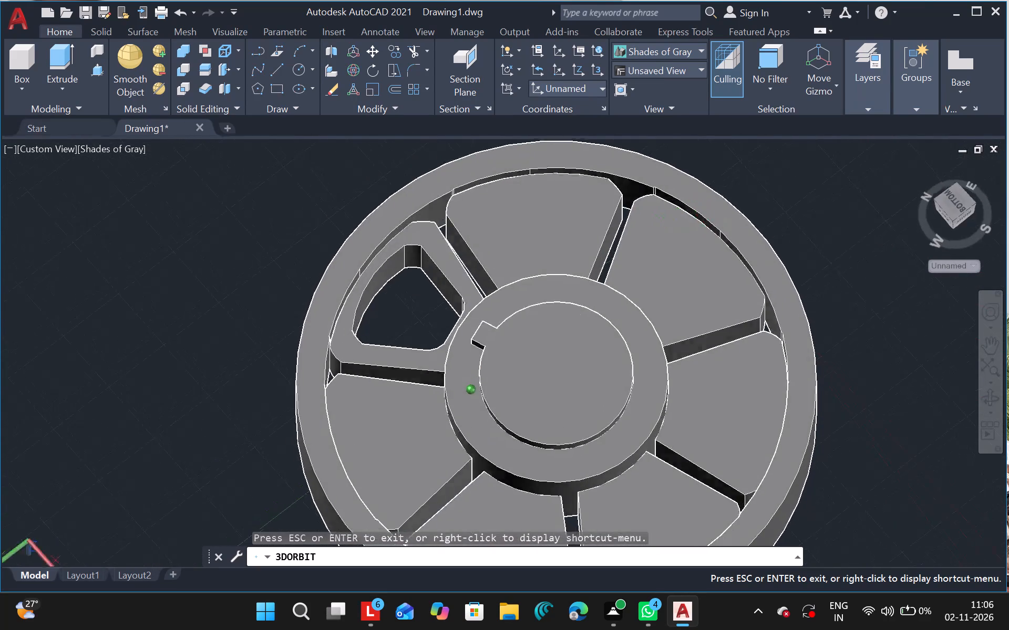
left_click_drag(565, 465, 602, 480)
key("Escape")
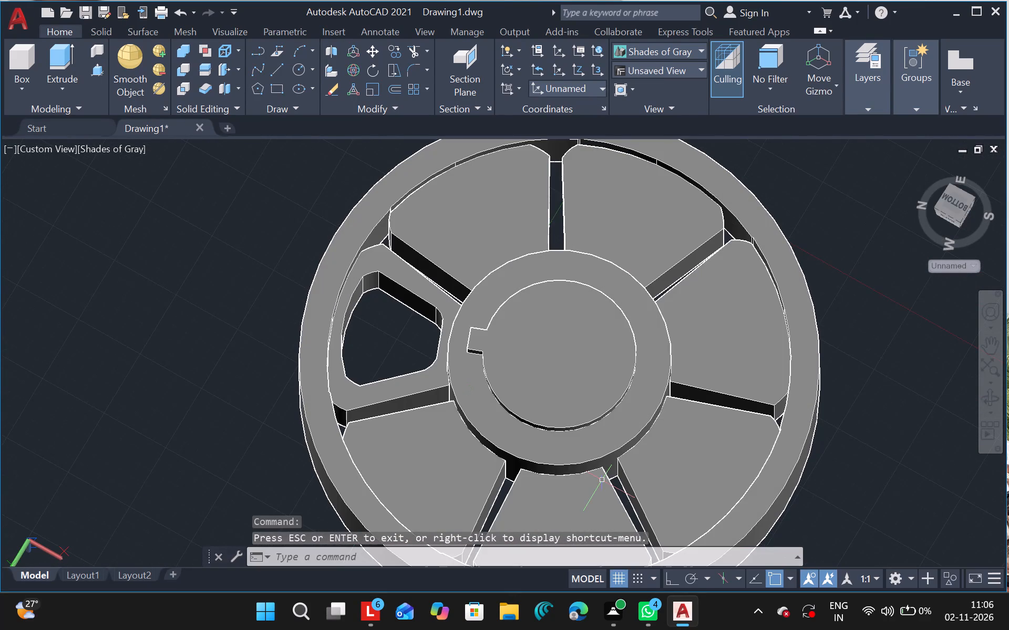
left_click_drag(602, 480, 596, 446)
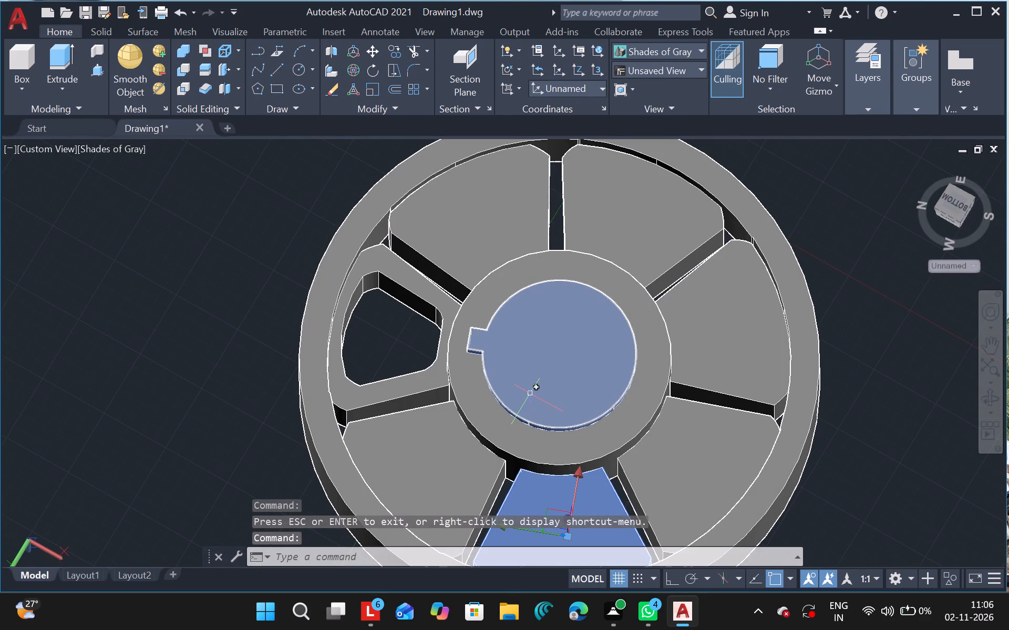
key("Escape")
Press-pull the closed keyed face at the wheel's centre twice, setting each extrusion height freehand.
type("pr")
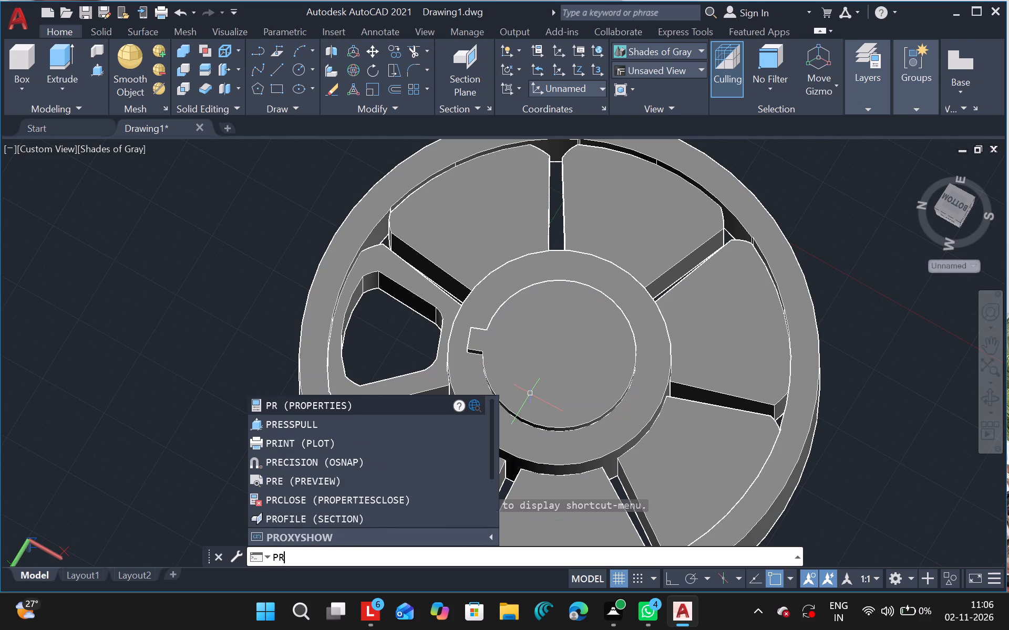
left_click(282, 427)
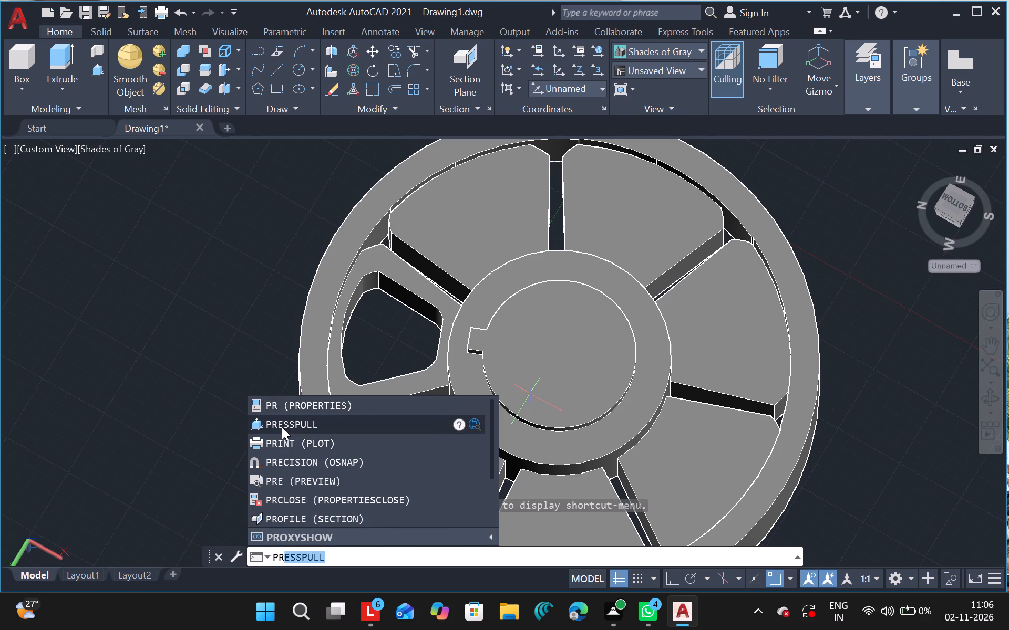
left_click(555, 351)
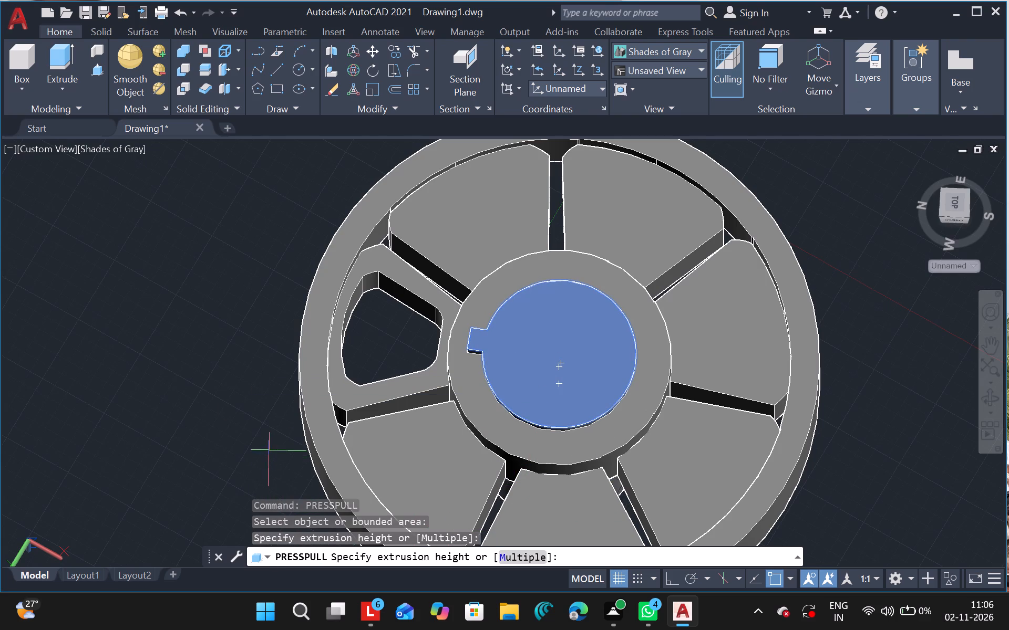
left_click(228, 493)
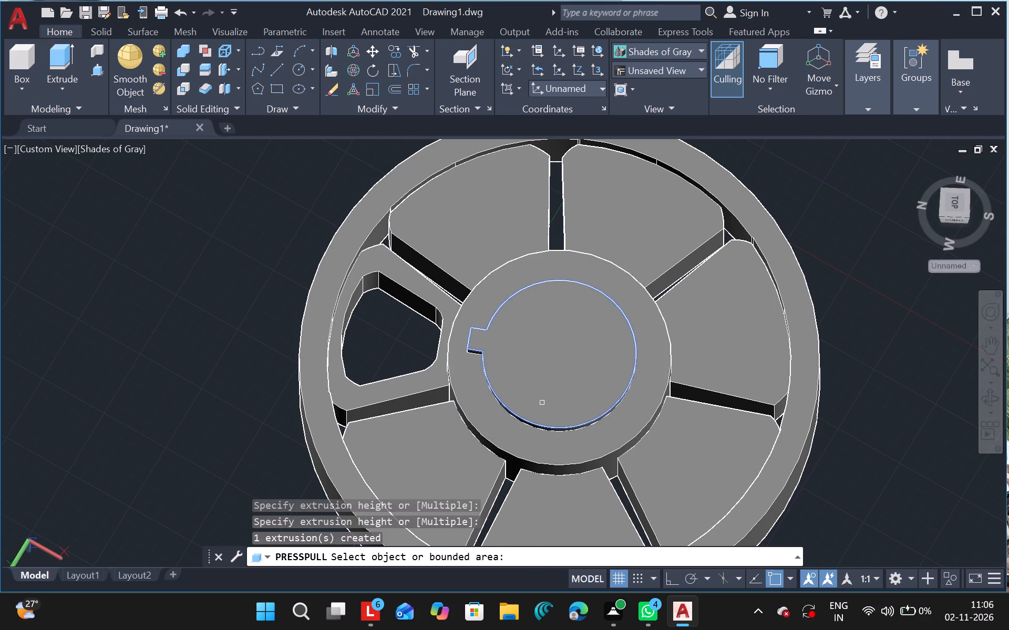
left_click(542, 403)
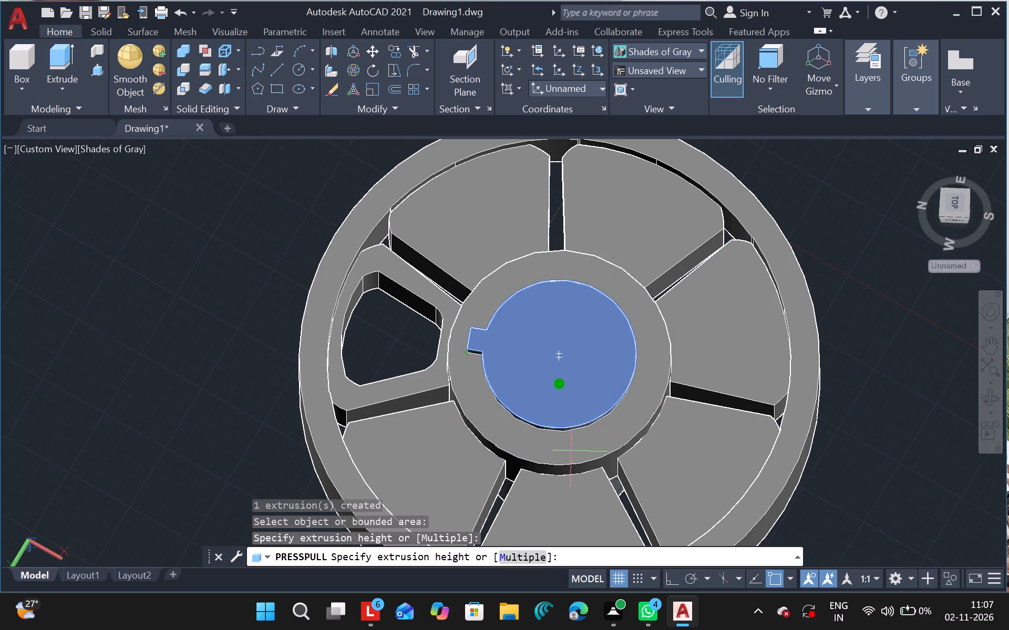
left_click(588, 564)
left_click(797, 561)
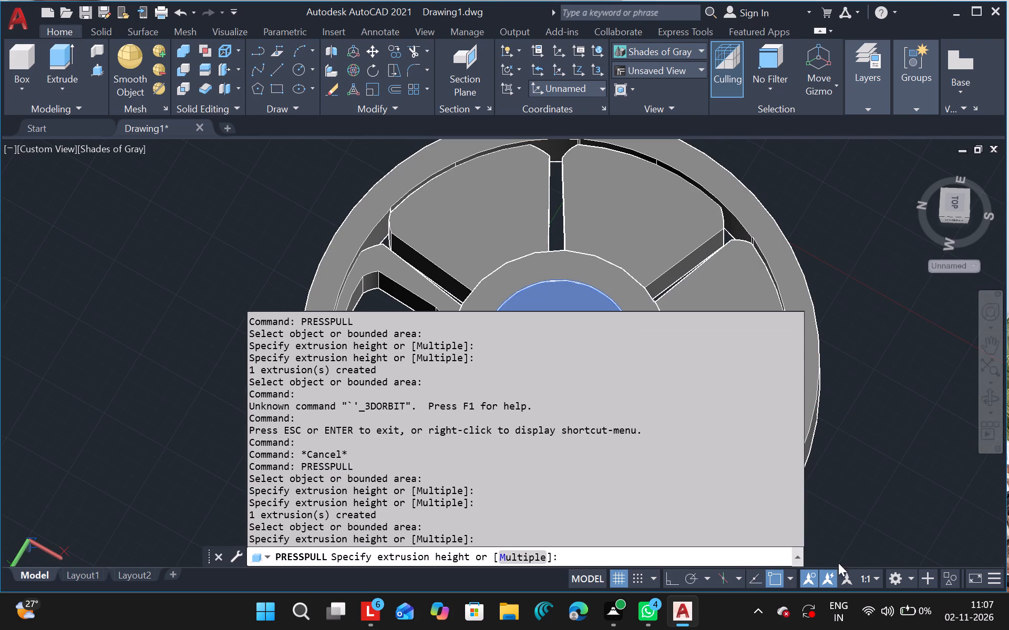
left_click(842, 457)
left_click(839, 479)
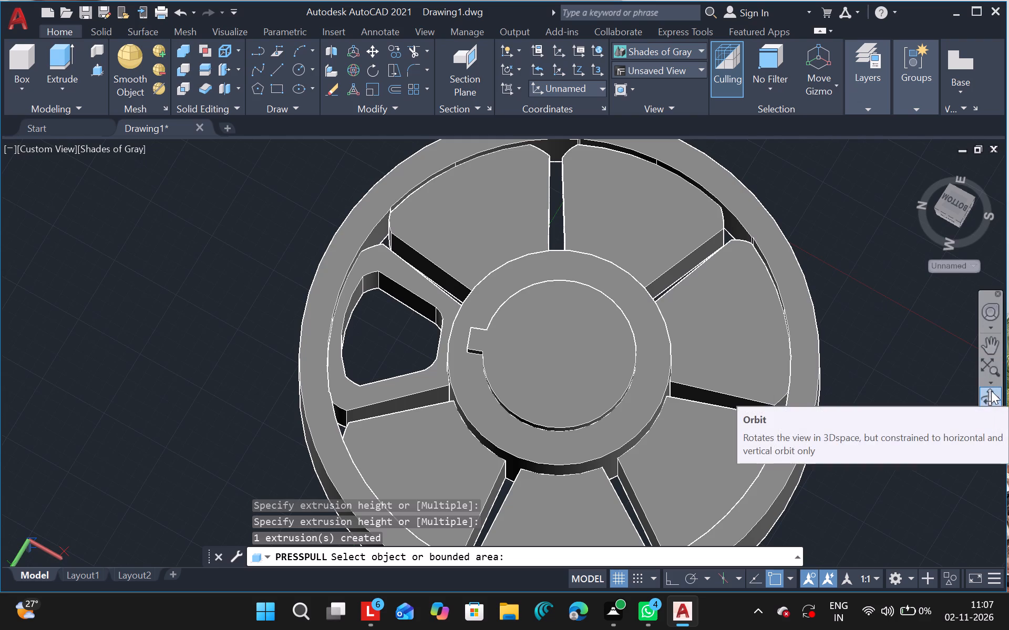
Press-pull the small circular area inside the keyed hub from the opposite face to open the bore through, setting the height freehand.
left_click(995, 408)
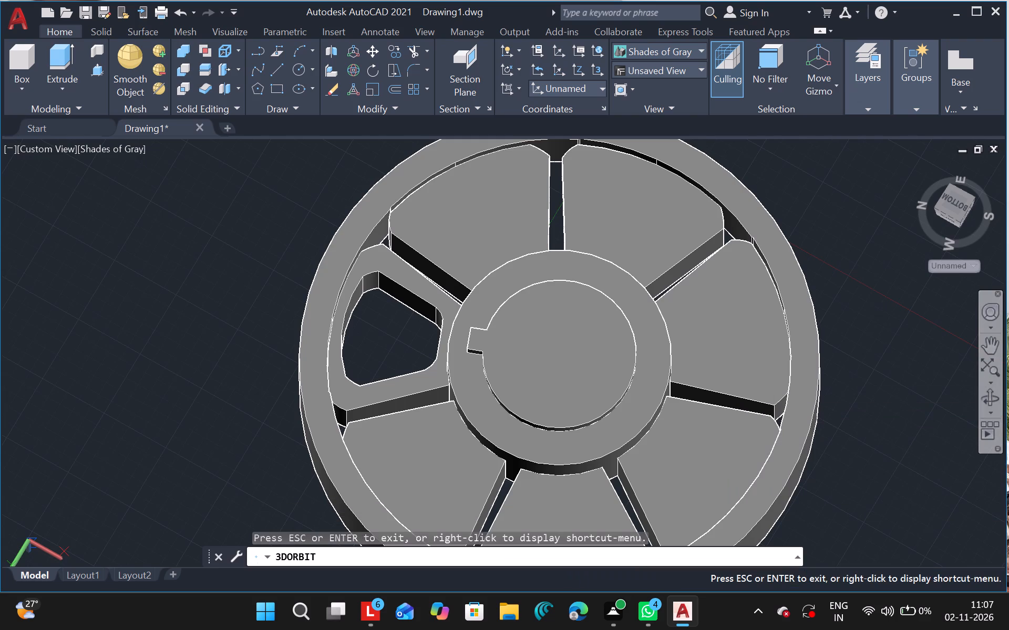
left_click_drag(713, 412, 345, 130)
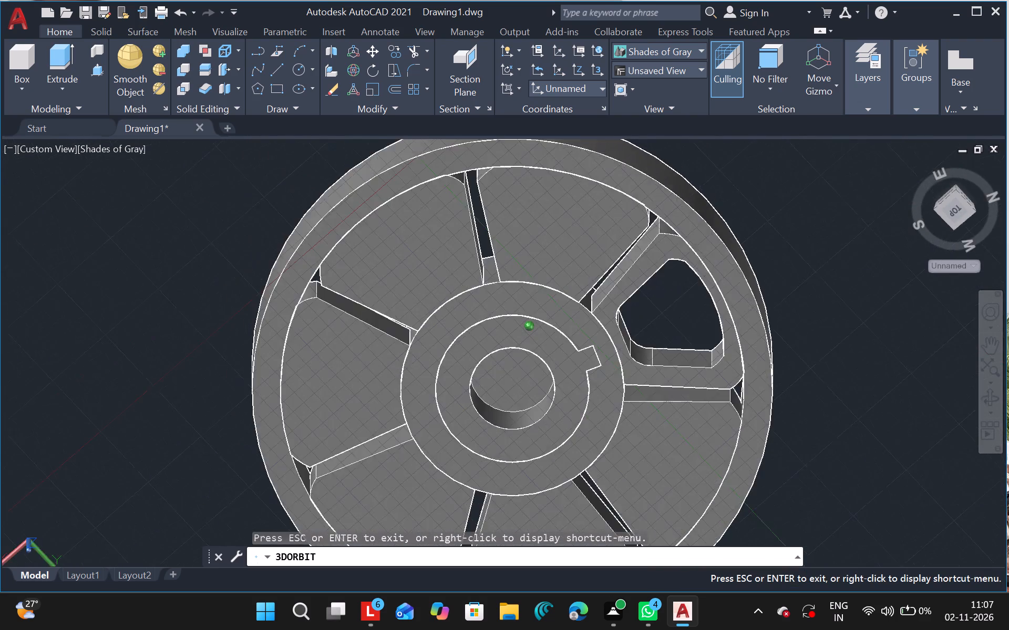
left_click_drag(345, 130, 322, 24)
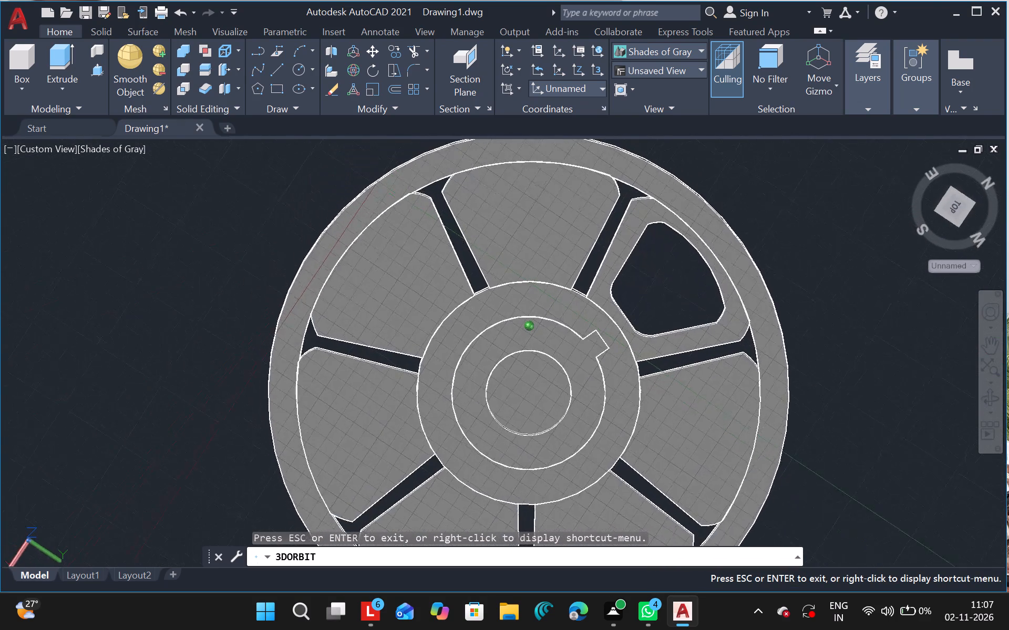
left_click_drag(322, 24, 324, 29)
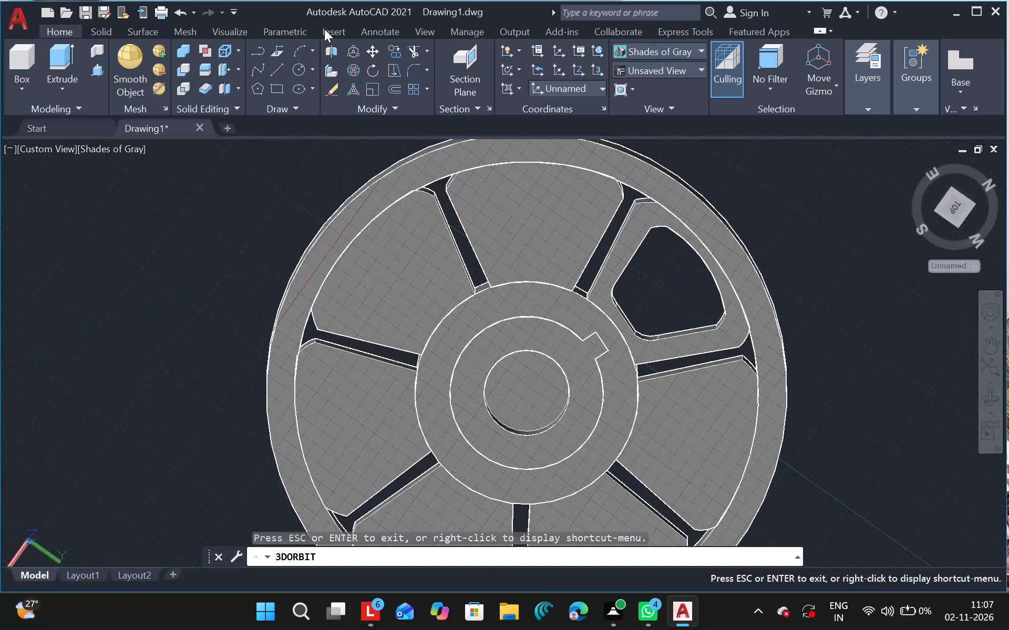
key("Escape")
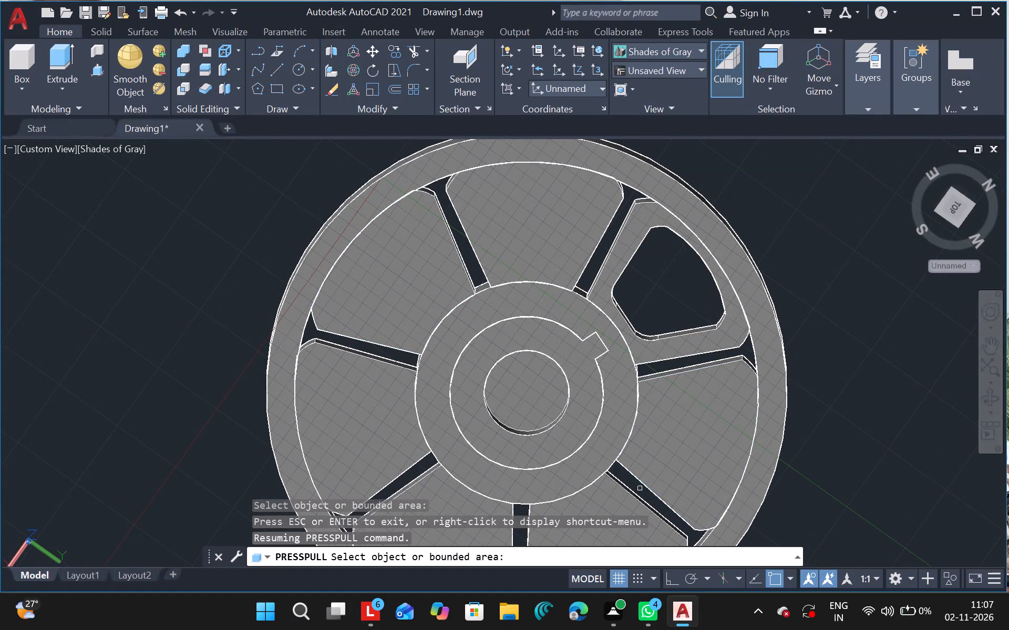
left_click(514, 408)
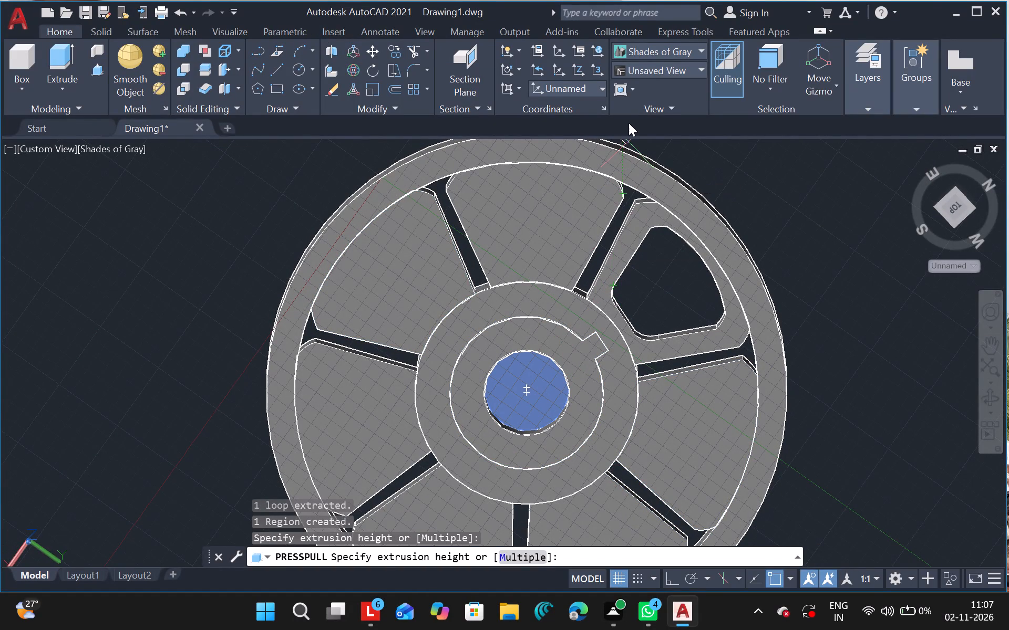
left_click(729, 141)
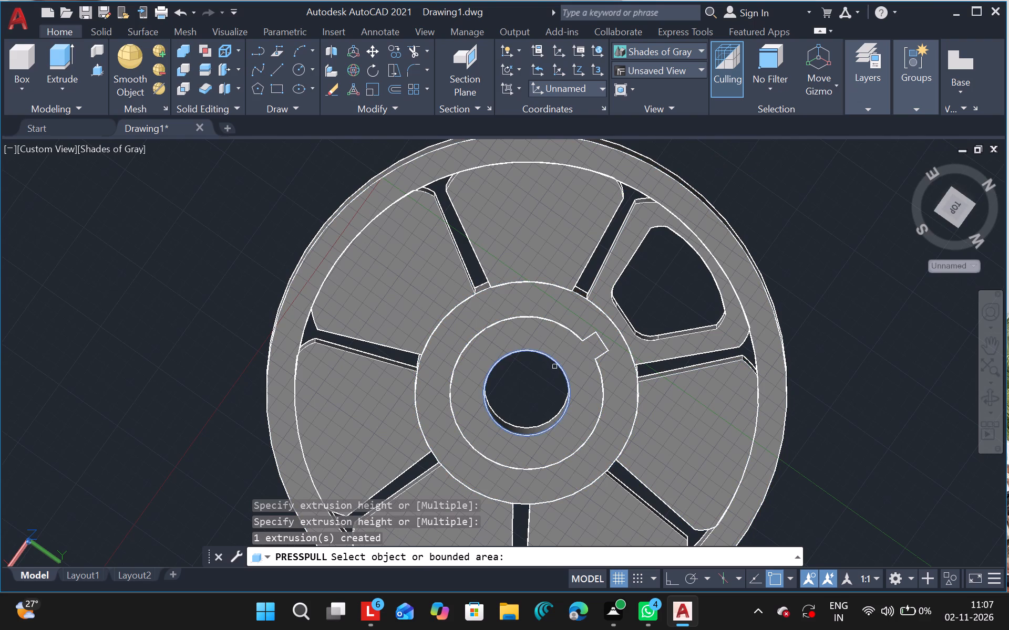
key("Escape")
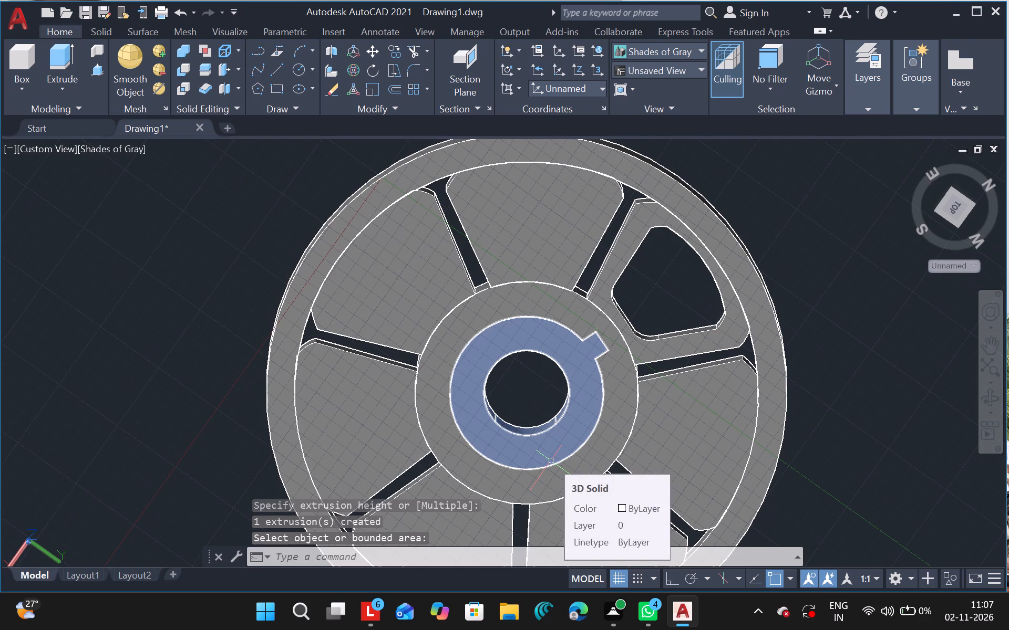
Press-pull the keyed ring-shaped area around the open bore, setting the extrusion height freehand.
type("pre")
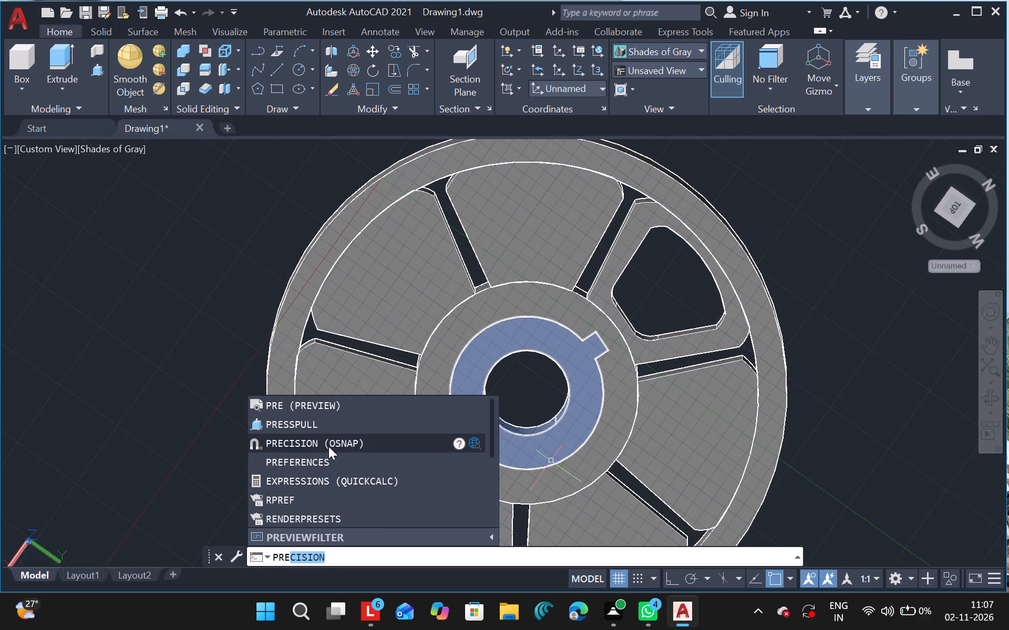
left_click(317, 426)
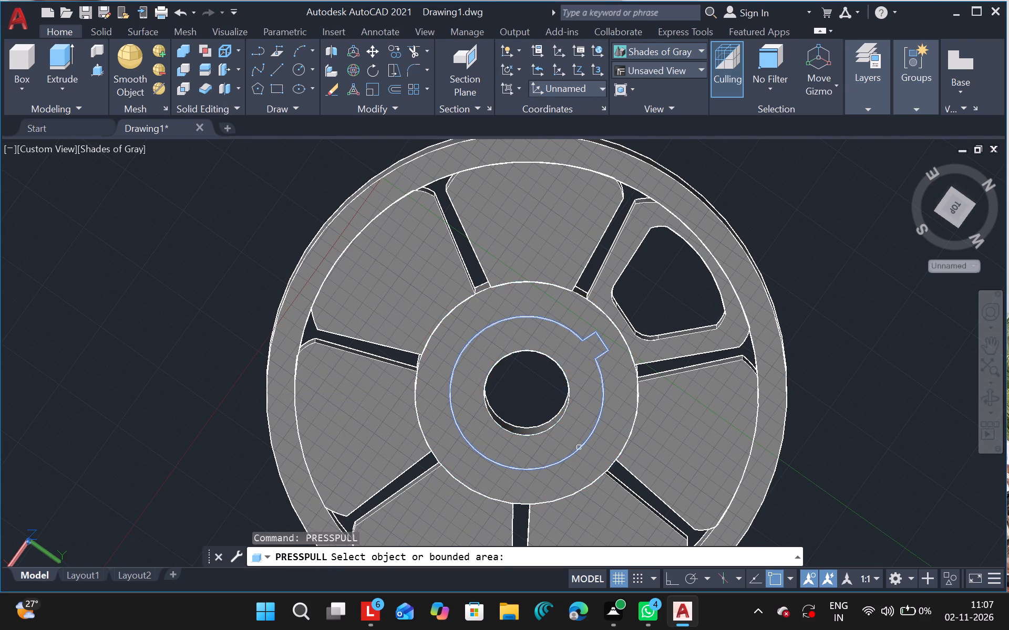
left_click(559, 457)
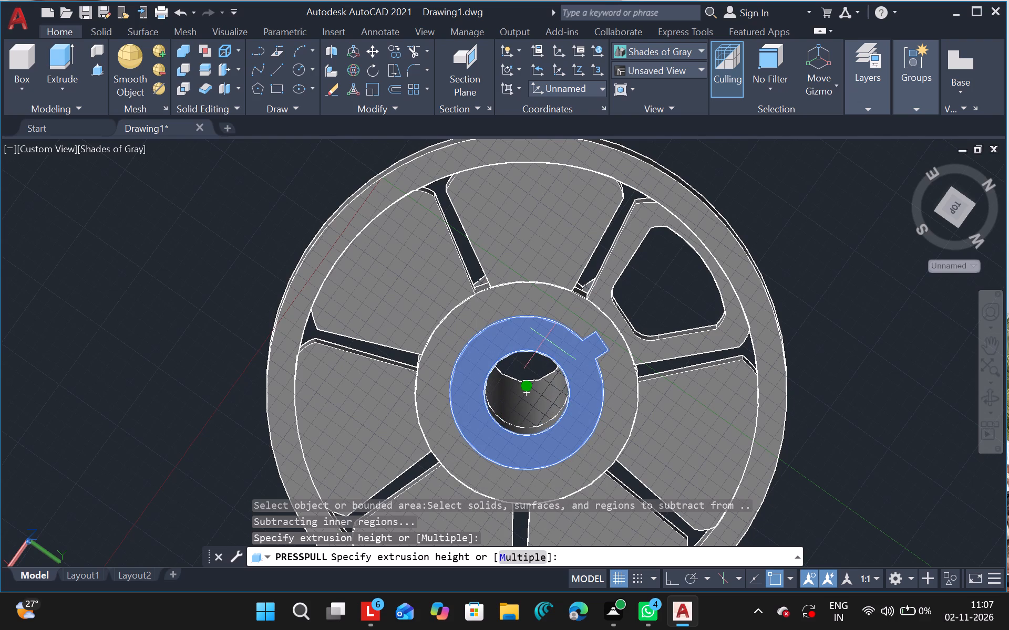
left_click(547, 361)
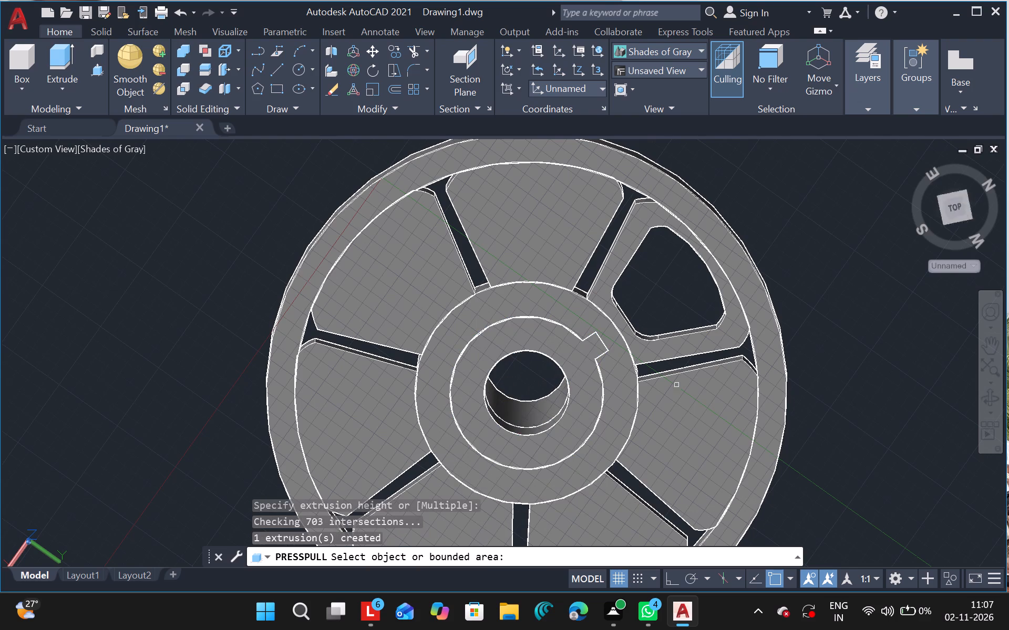
key("Escape")
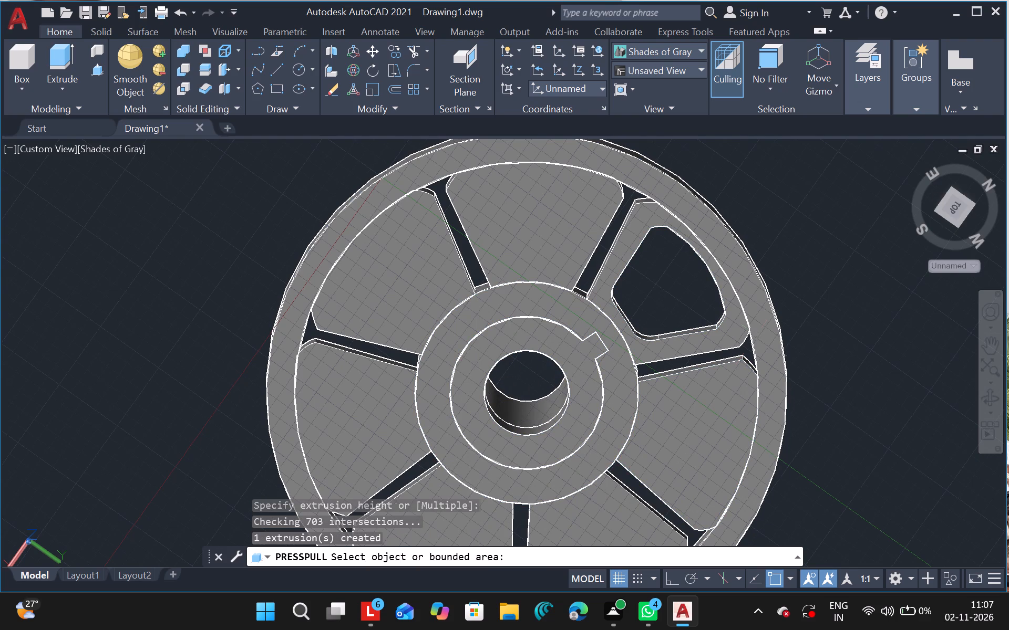
Examine the keyed hub and its bore from both faces of the wheel.
left_click(992, 392)
left_click_drag(709, 387, 618, 231)
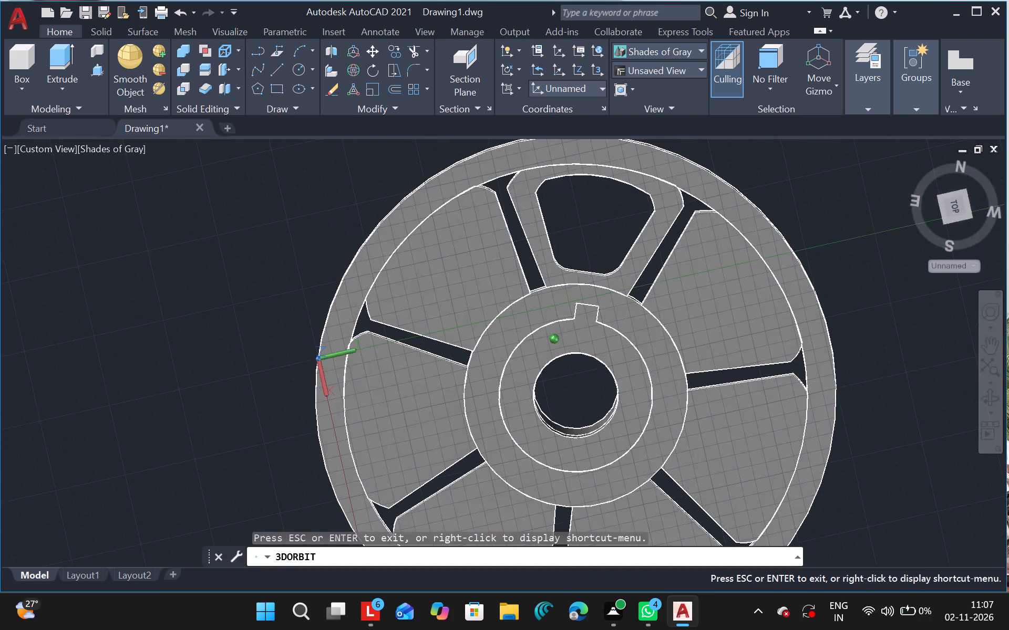
left_click_drag(618, 231, 646, 516)
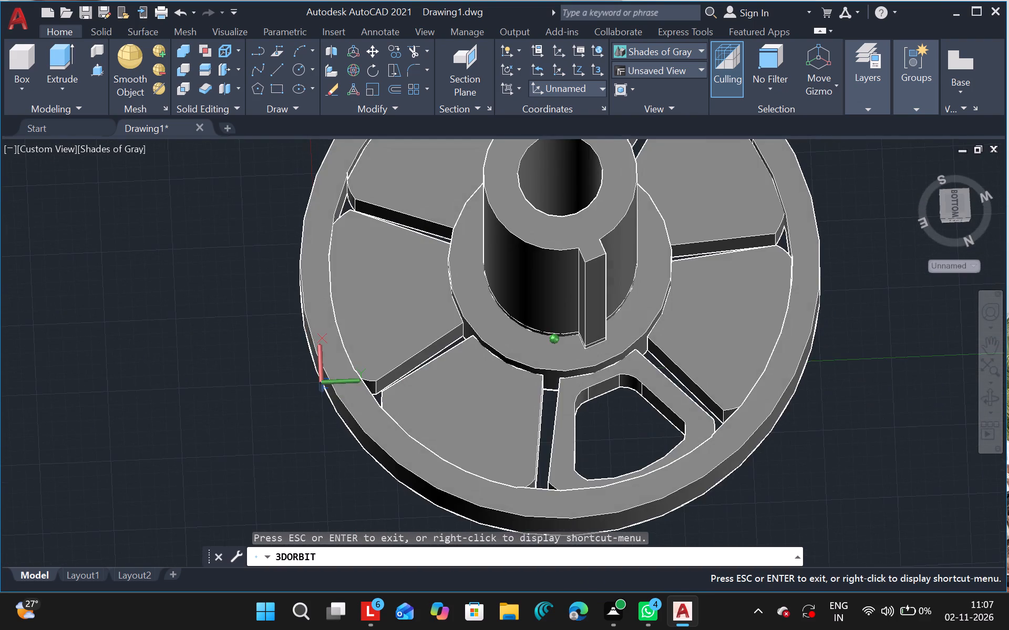
left_click_drag(646, 516, 592, 478)
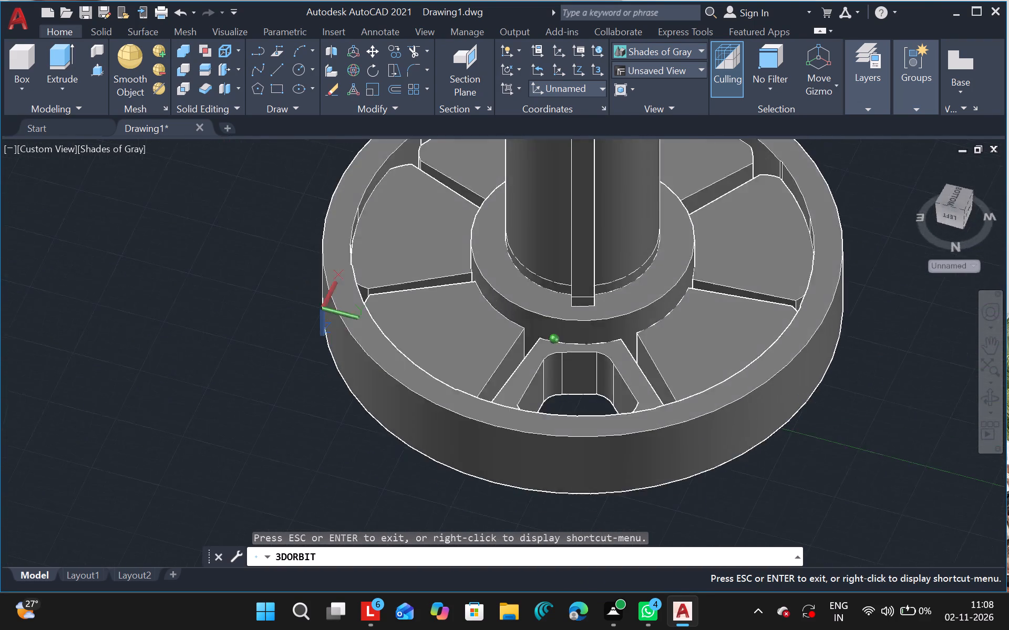
left_click_drag(592, 478, 632, 155)
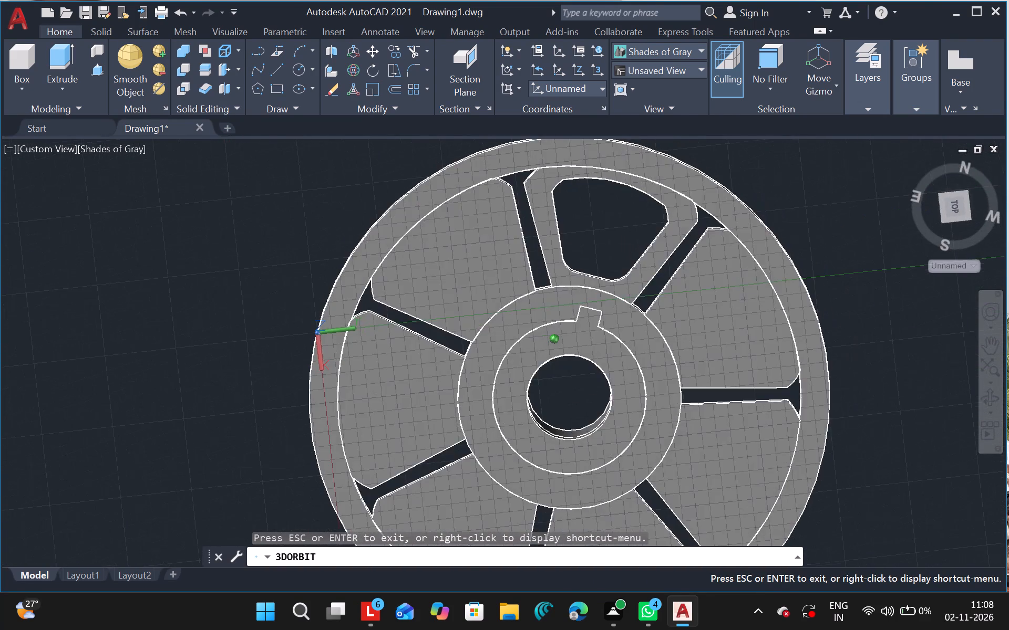
left_click_drag(632, 155, 548, 125)
left_click(548, 125)
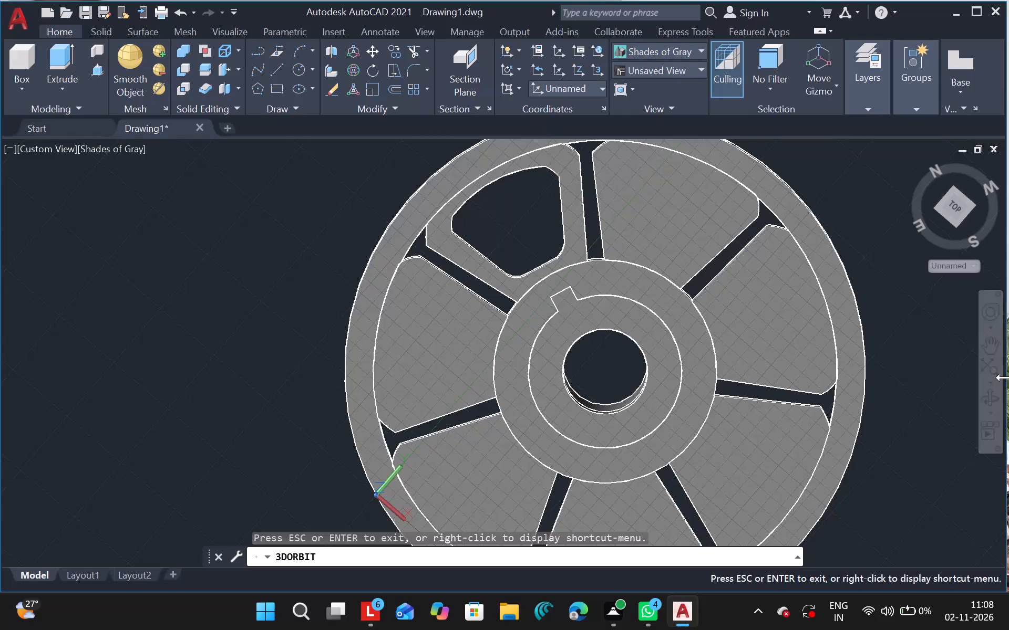
left_click_drag(579, 423, 456, 197)
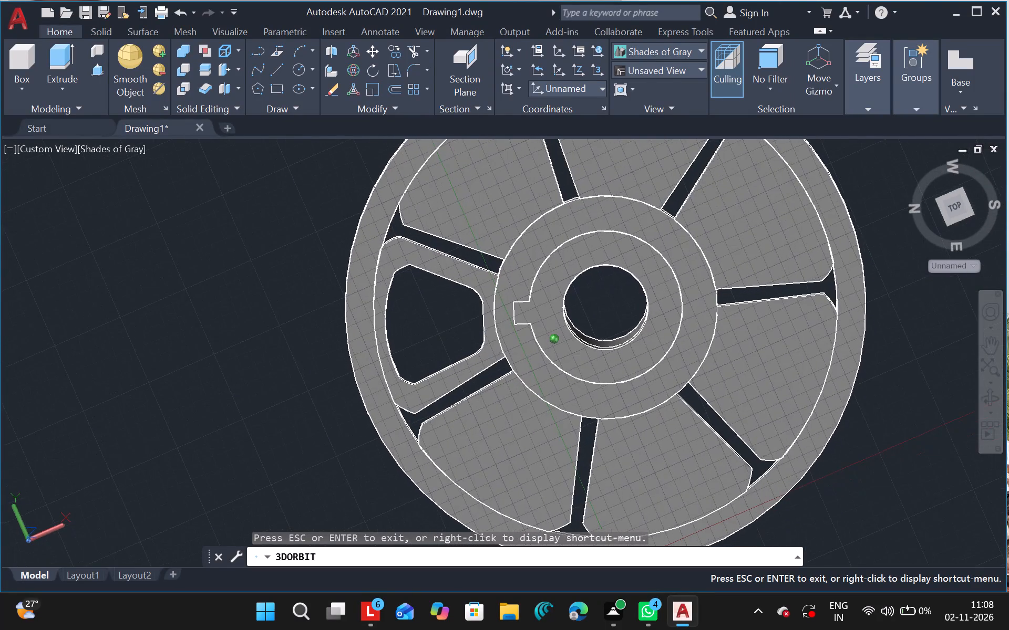
Press-pull the keyed ring-shaped area around the bore from the wheel's top face, setting the extrusion height freehand.
left_click_drag(456, 197, 554, 465)
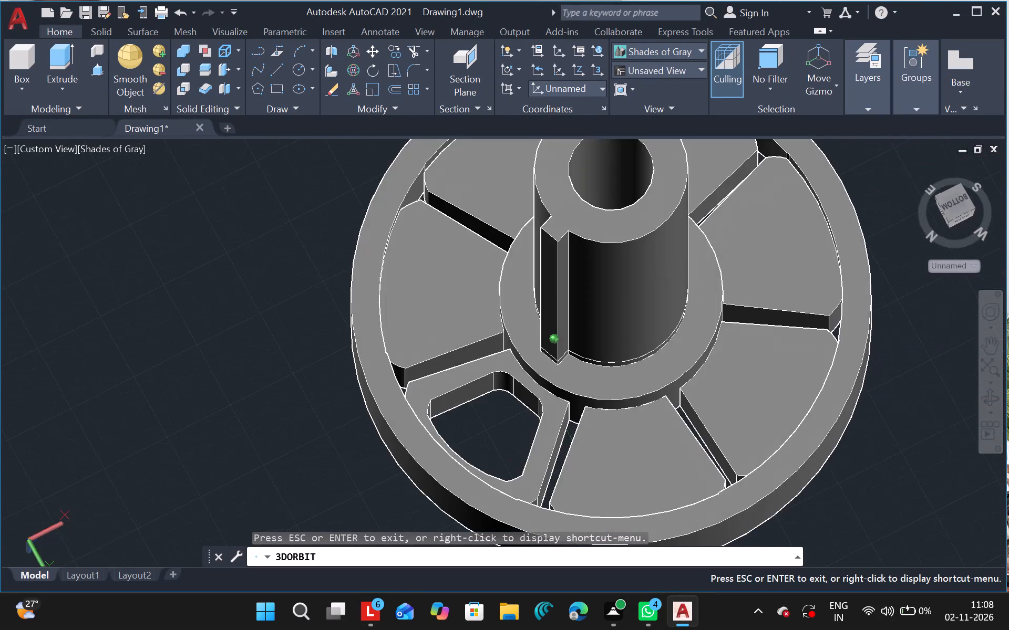
left_click_drag(554, 465, 537, 486)
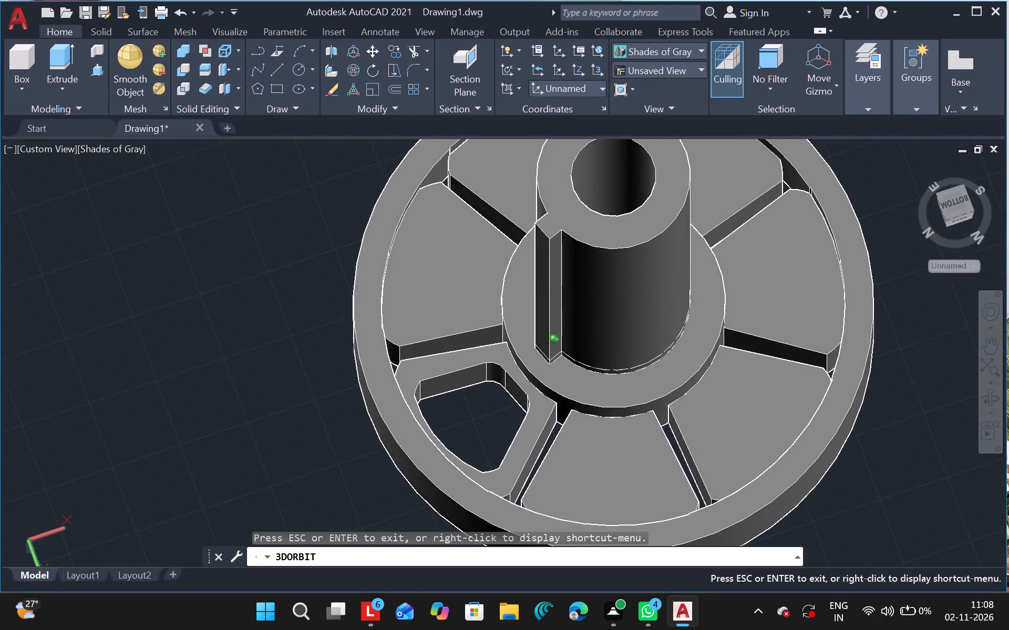
left_click_drag(537, 486, 534, 468)
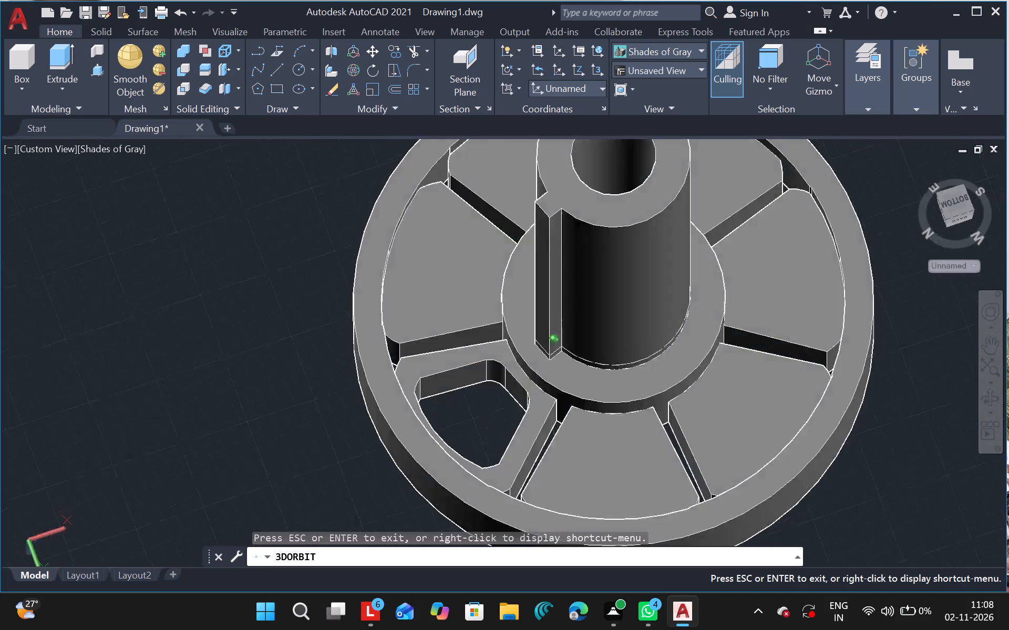
left_click_drag(534, 468, 539, 191)
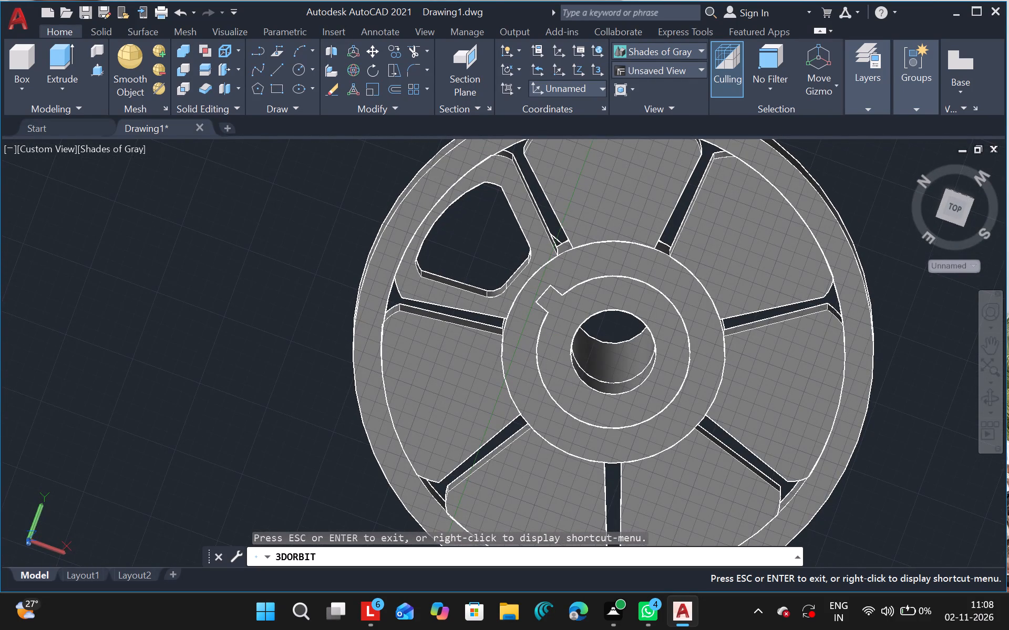
key("Escape")
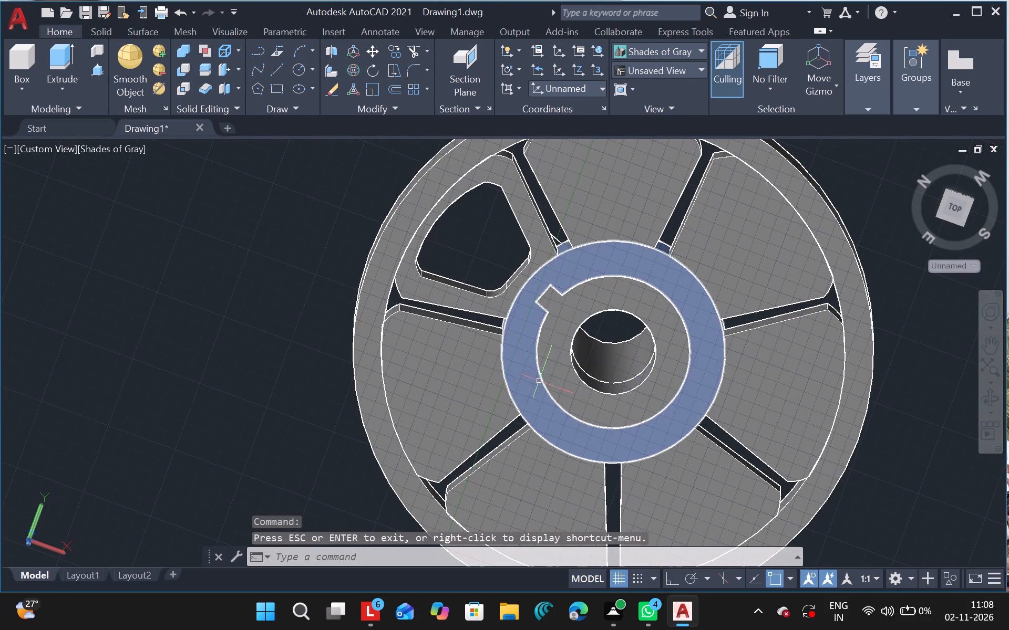
left_click(536, 378)
key("Escape")
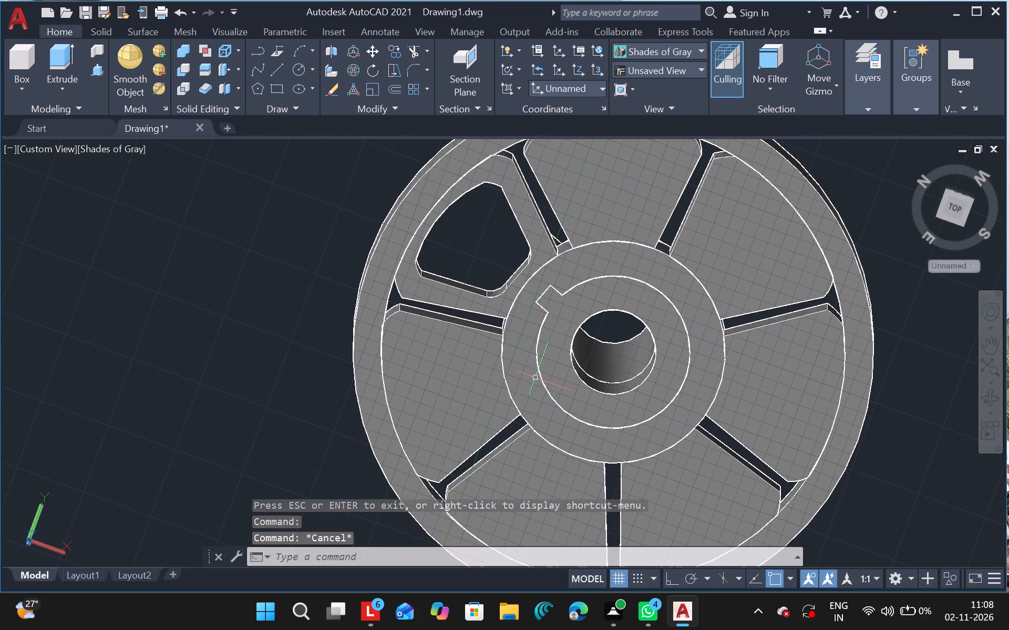
type("pre")
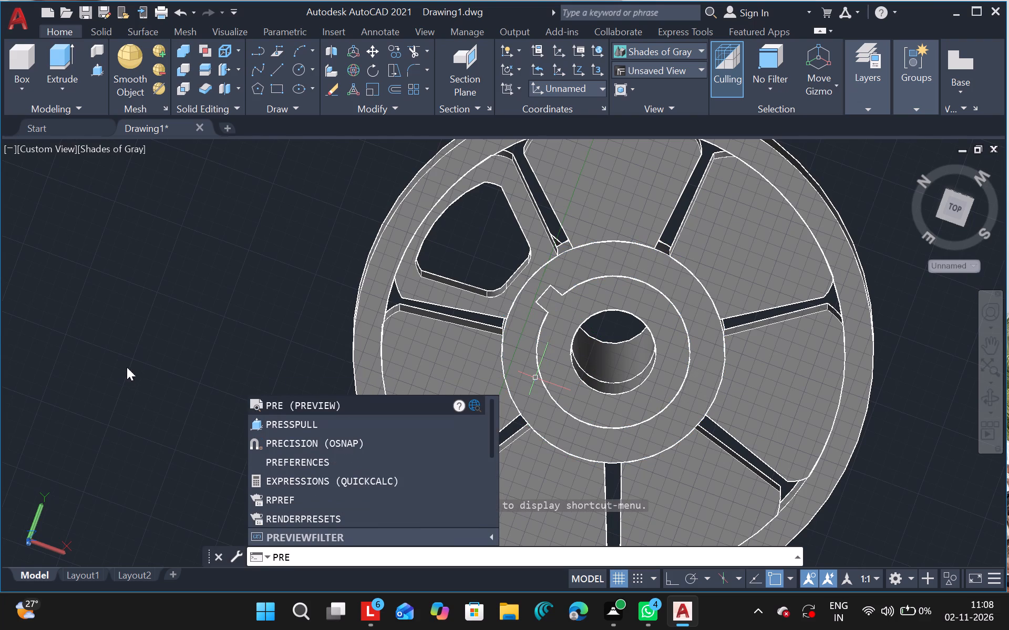
left_click(273, 427)
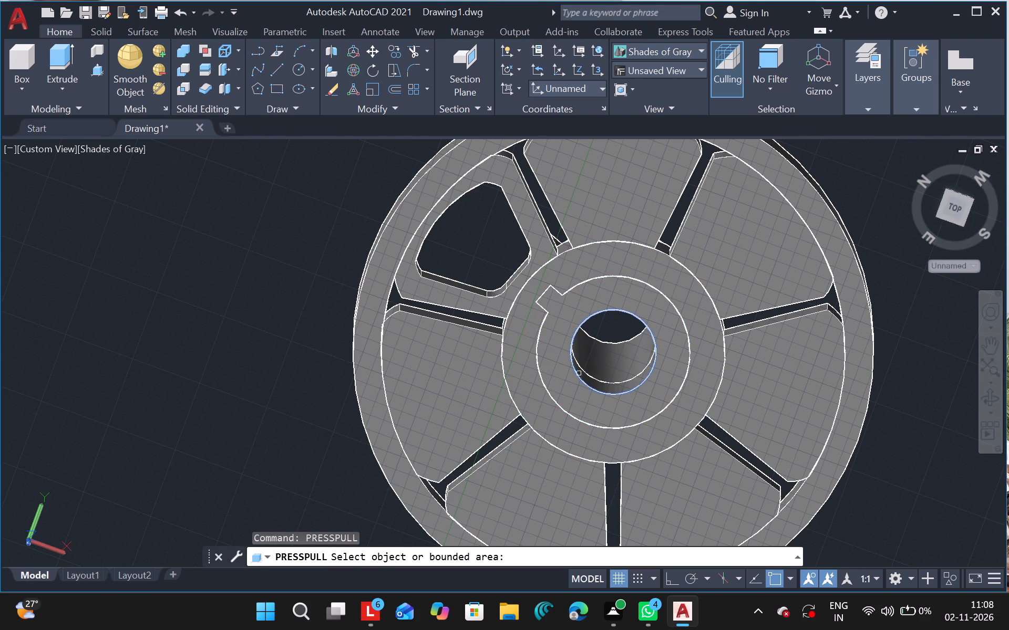
left_click(548, 390)
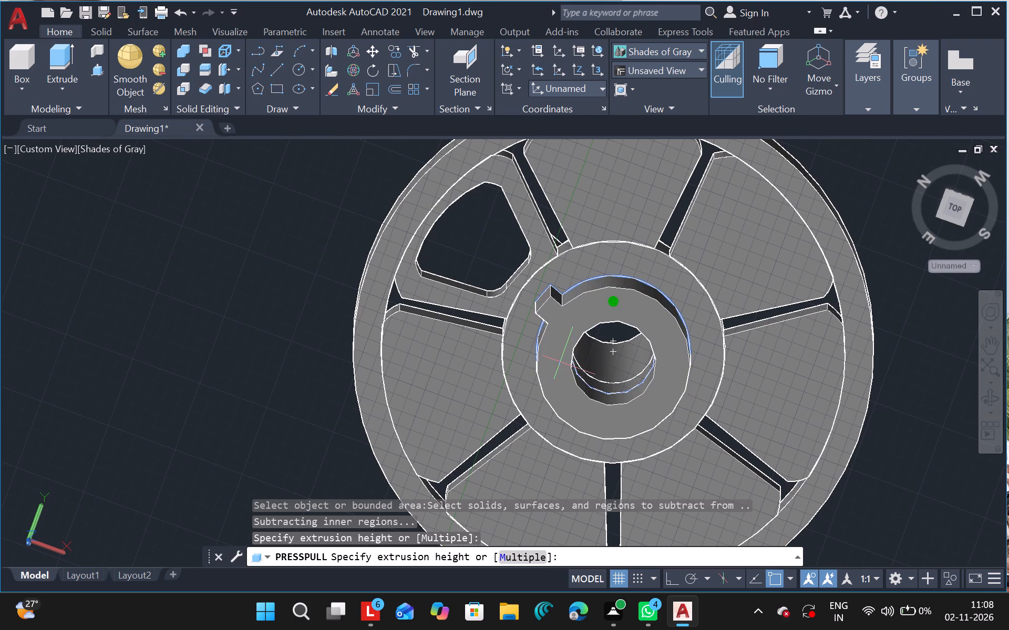
left_click(562, 345)
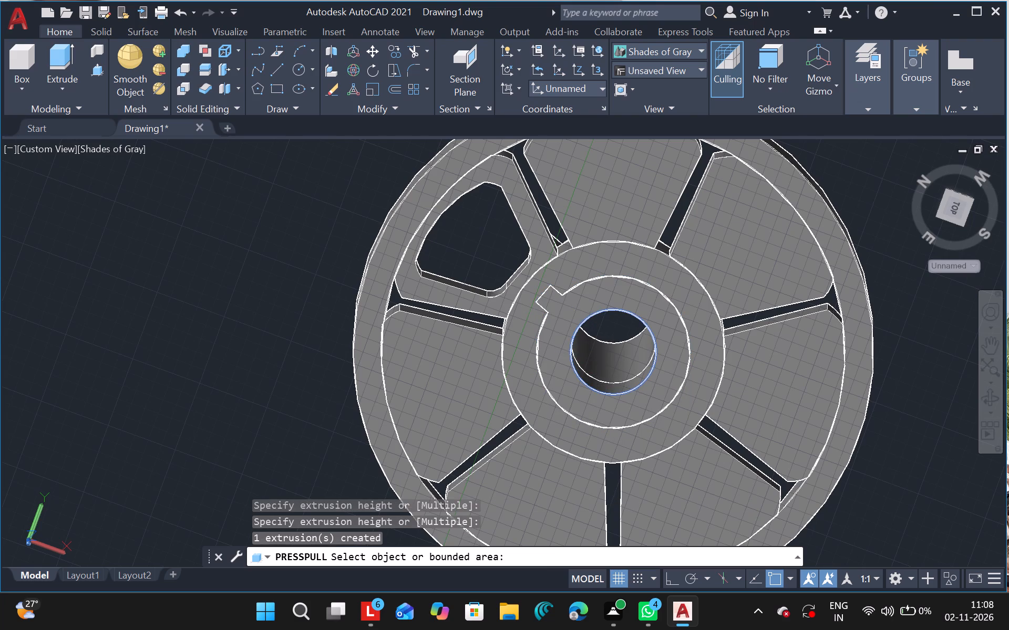
key("Escape")
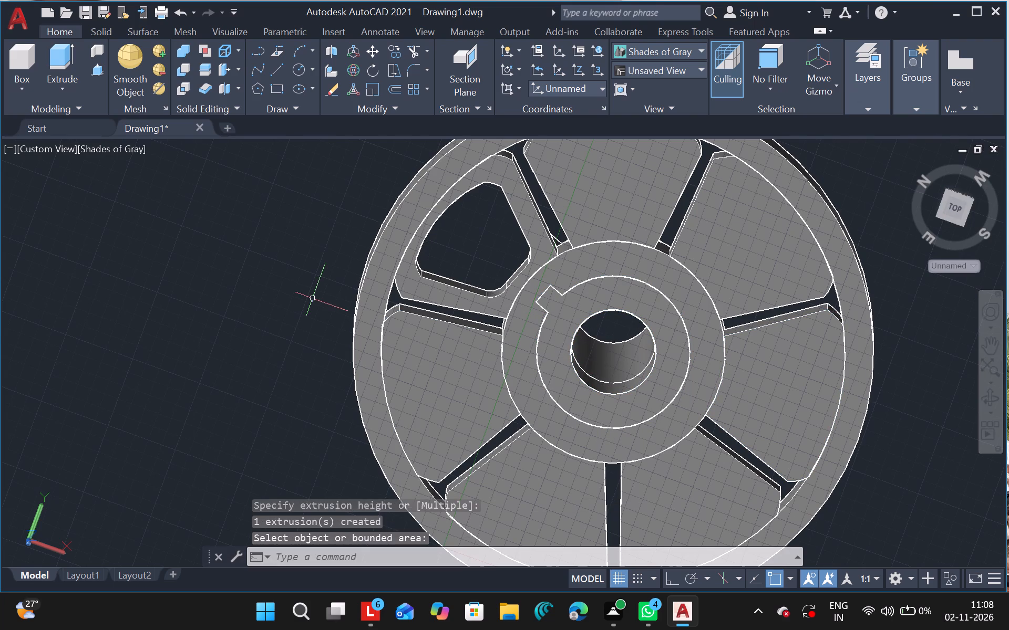
Delete the solid of the tall keyed hub column standing on the wheel's bottom side.
left_click(985, 392)
left_click_drag(605, 417, 627, 471)
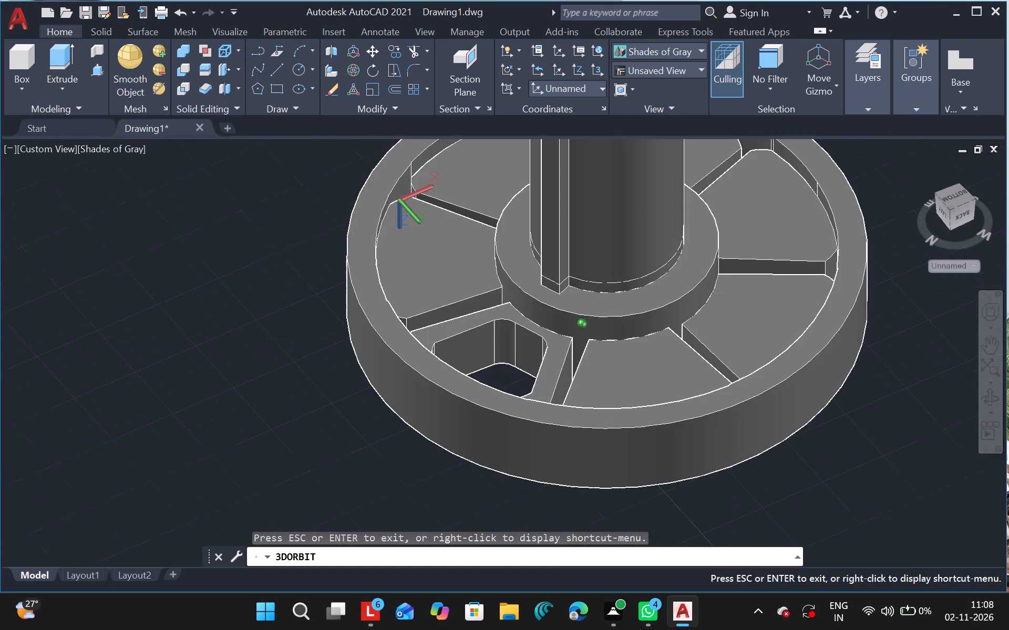
left_click_drag(627, 471, 542, 508)
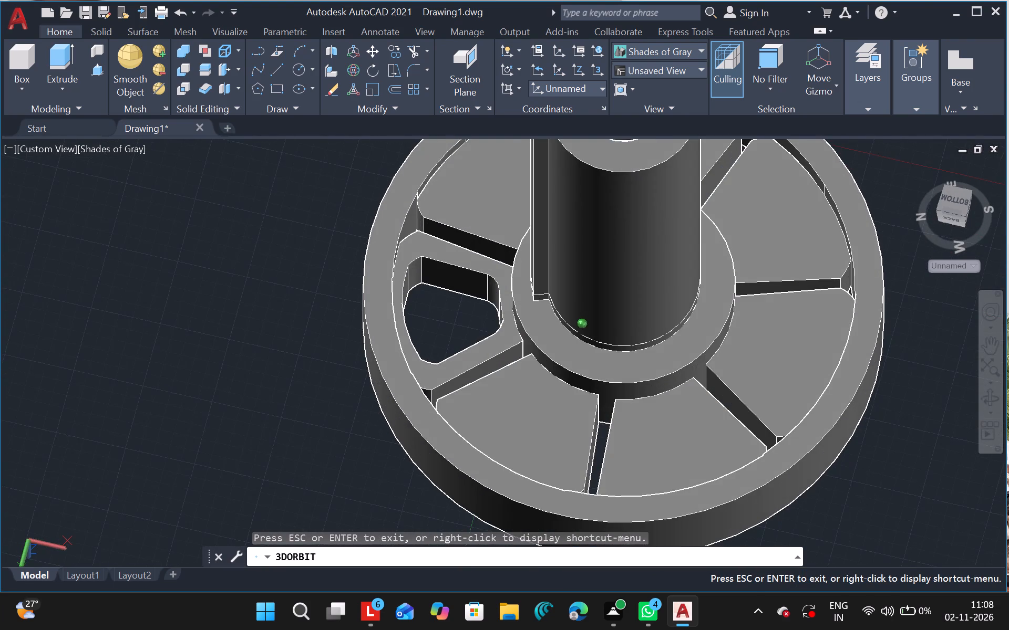
left_click_drag(542, 508, 522, 486)
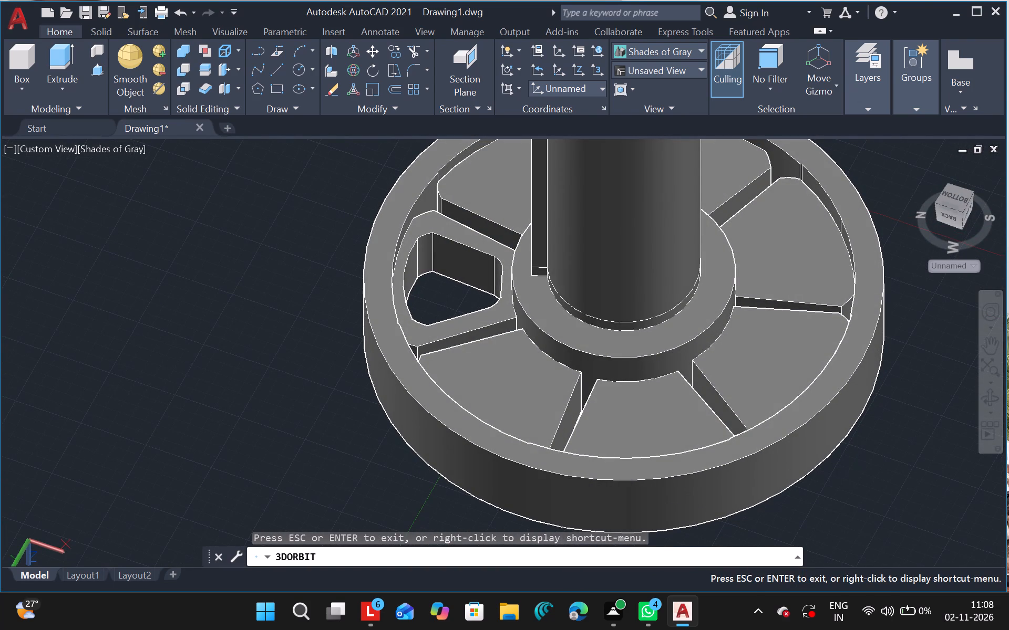
key("Escape")
left_click(633, 207)
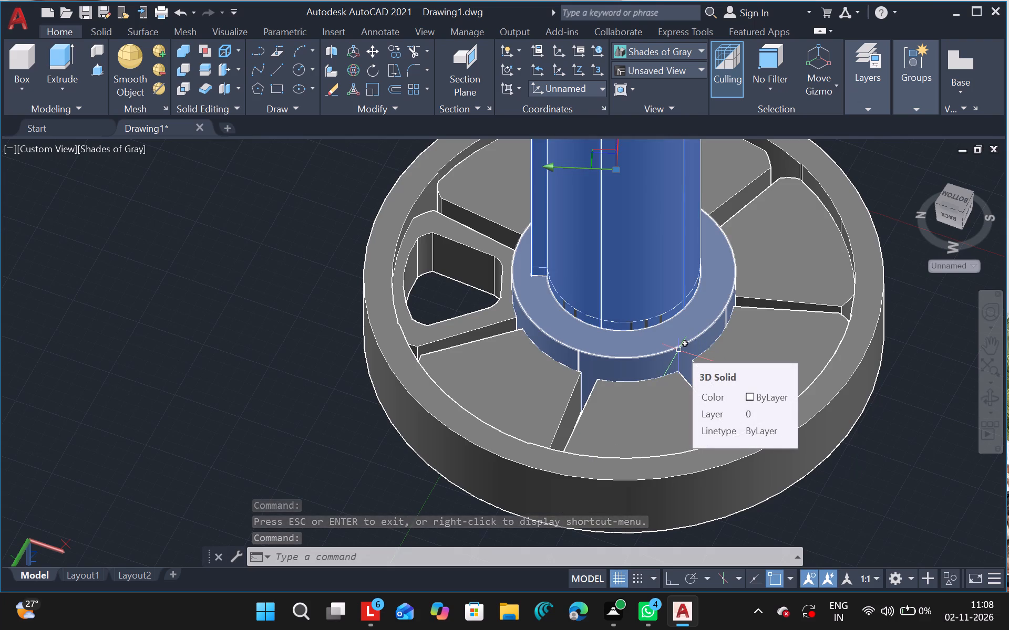
key("Delete")
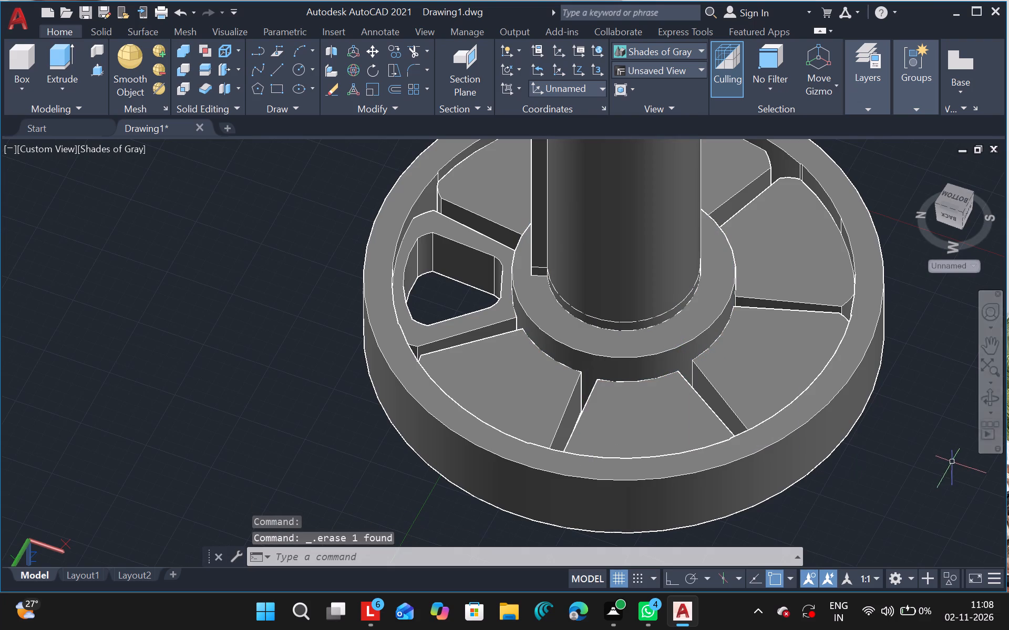
Press-pull the circular area at the far end of the hub's bore, setting the extrusion height freehand.
left_click(991, 394)
left_click_drag(689, 311, 725, 564)
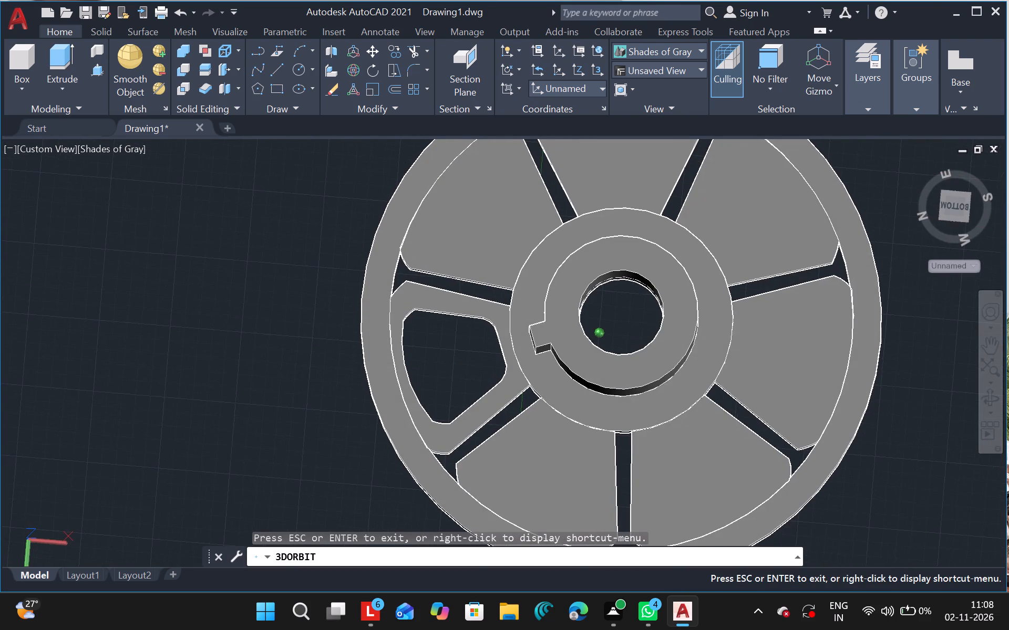
left_click_drag(725, 564, 592, 548)
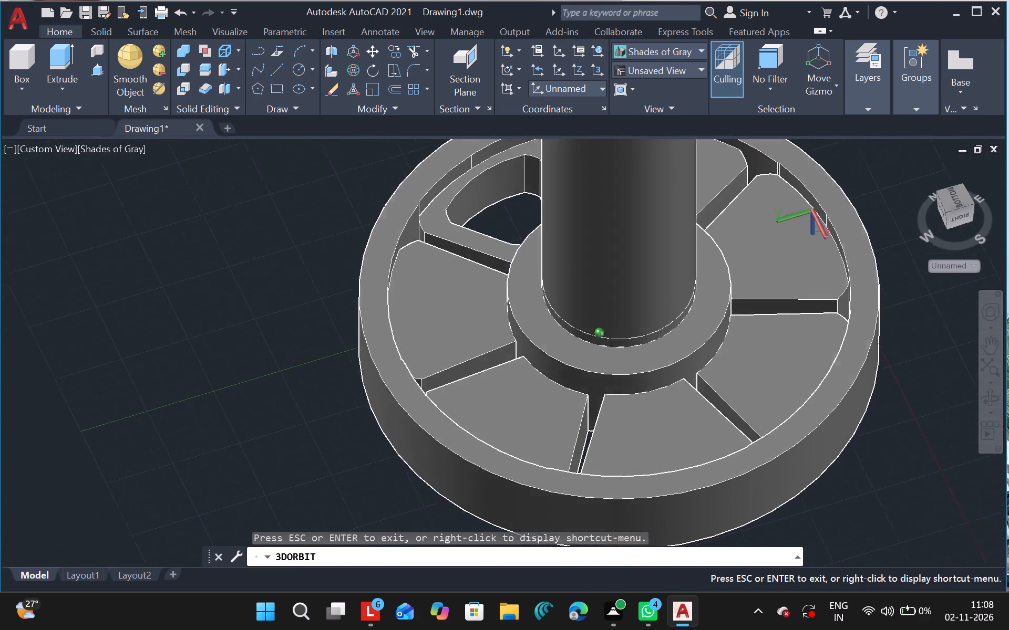
left_click_drag(592, 548, 541, 622)
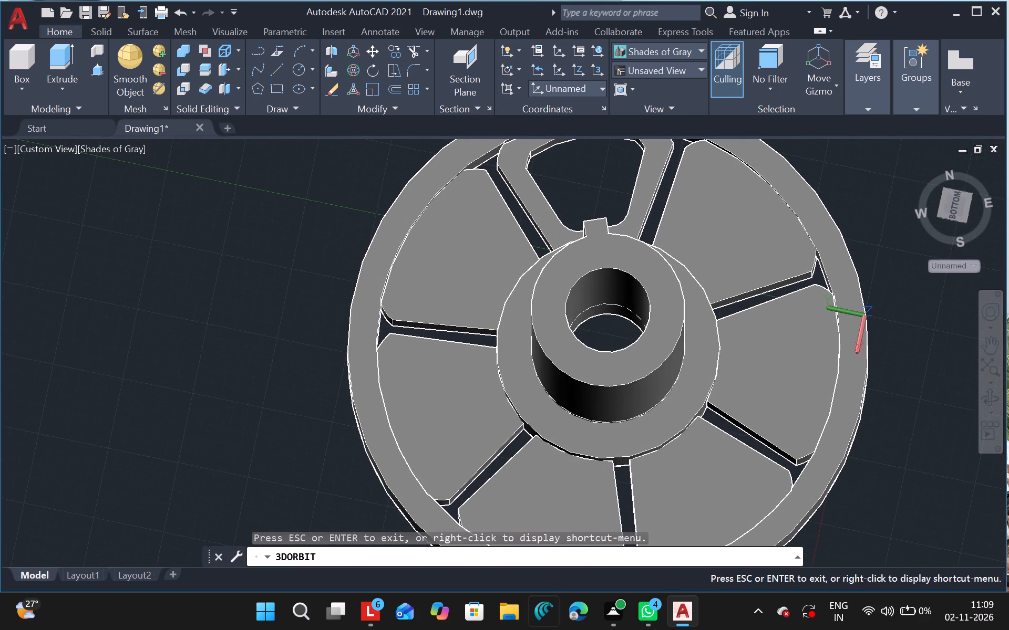
key("Escape")
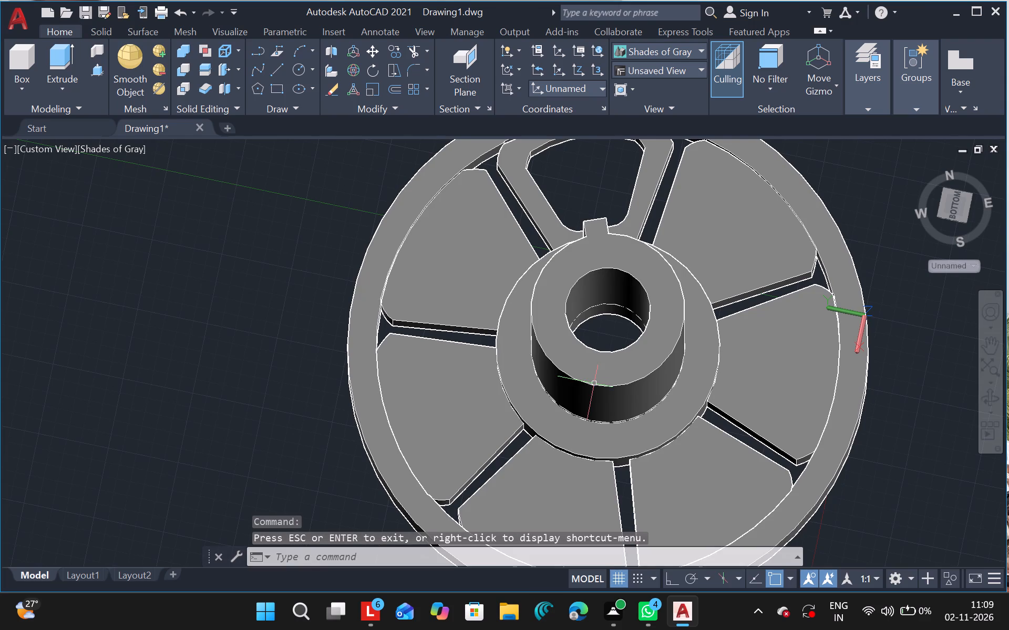
left_click(585, 351)
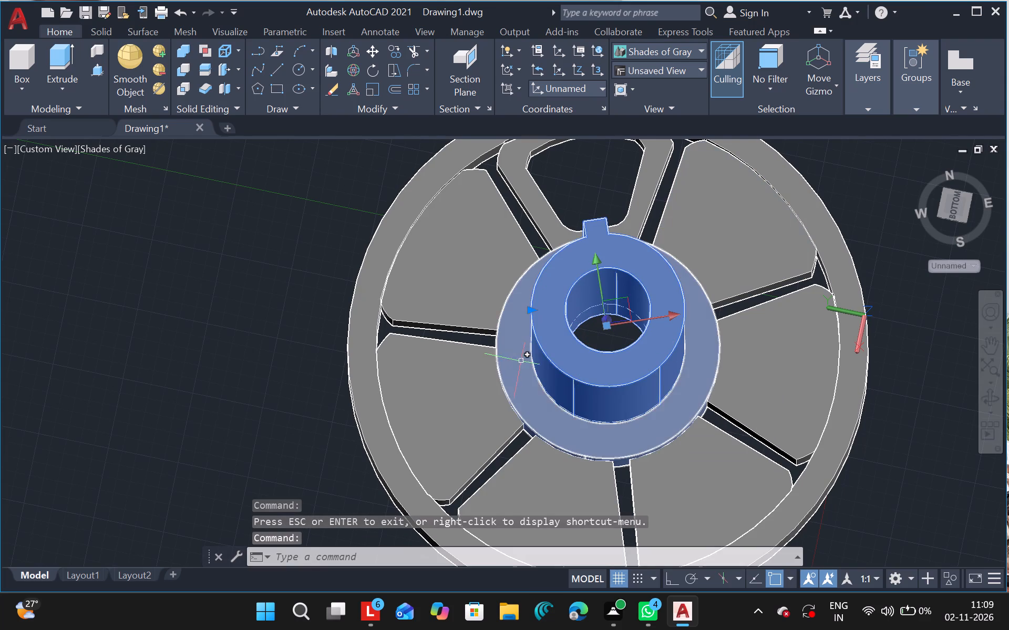
key("Escape")
key("Escape")
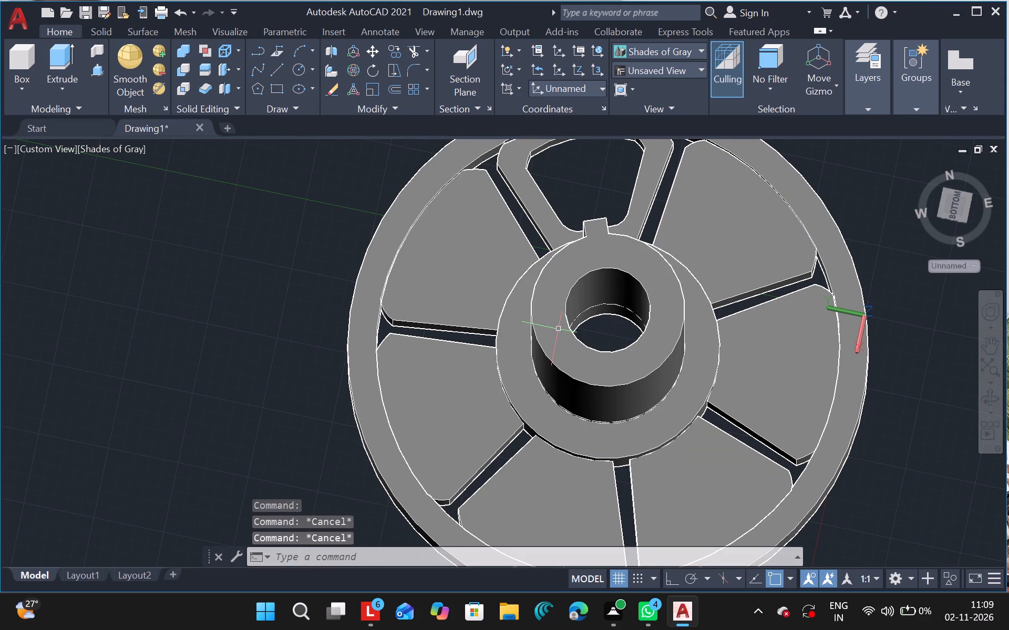
type("pr")
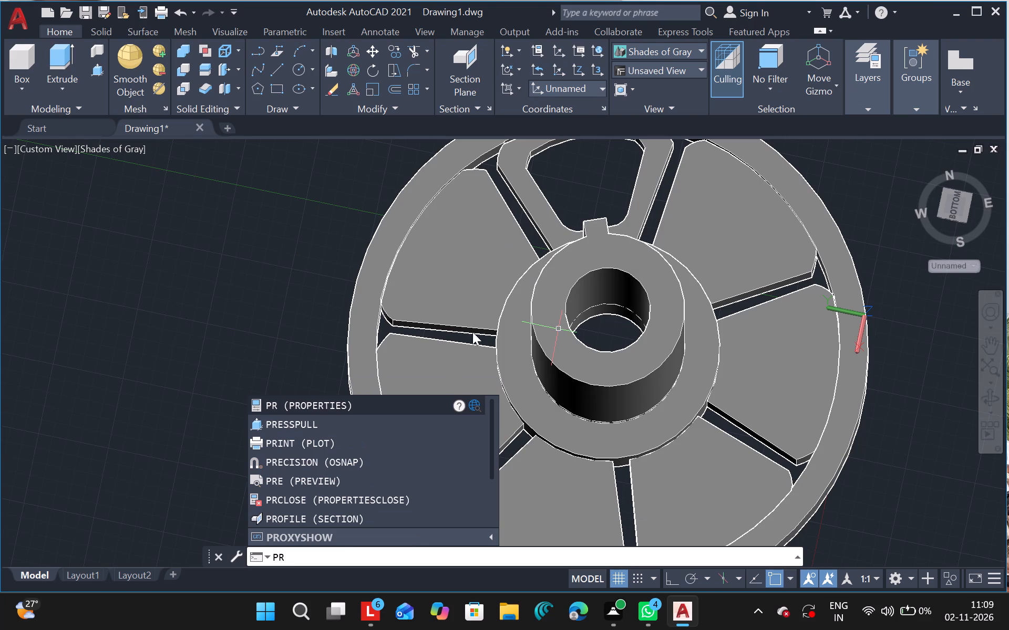
left_click(364, 426)
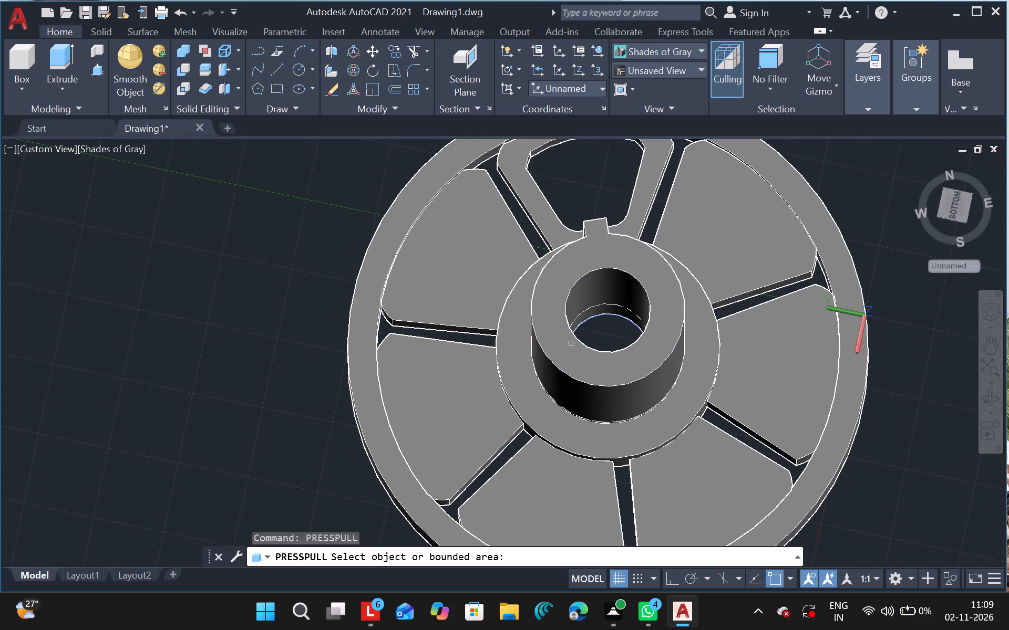
left_click(575, 342)
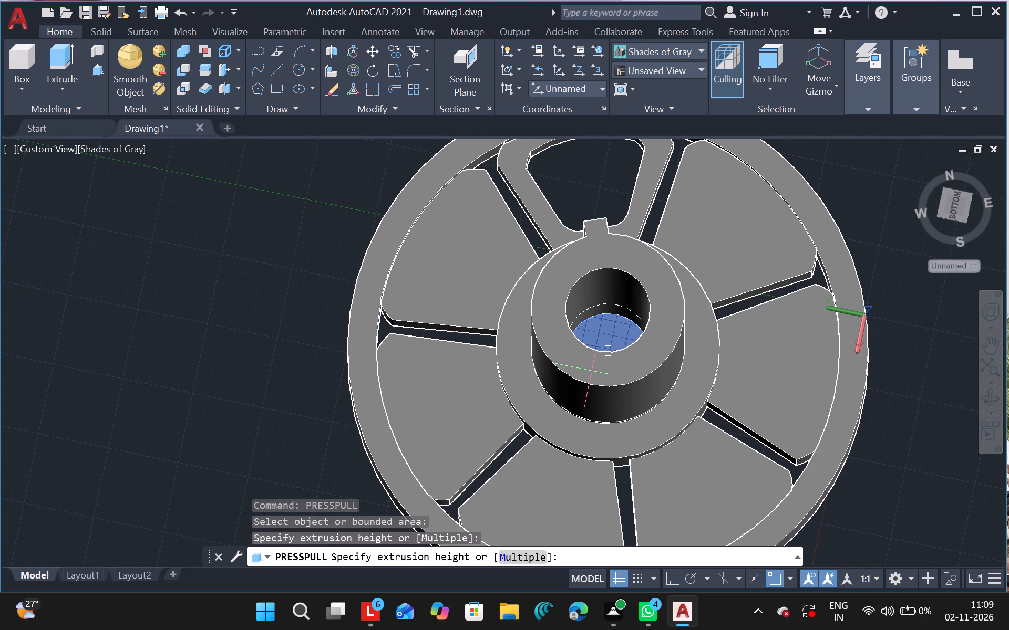
left_click(592, 373)
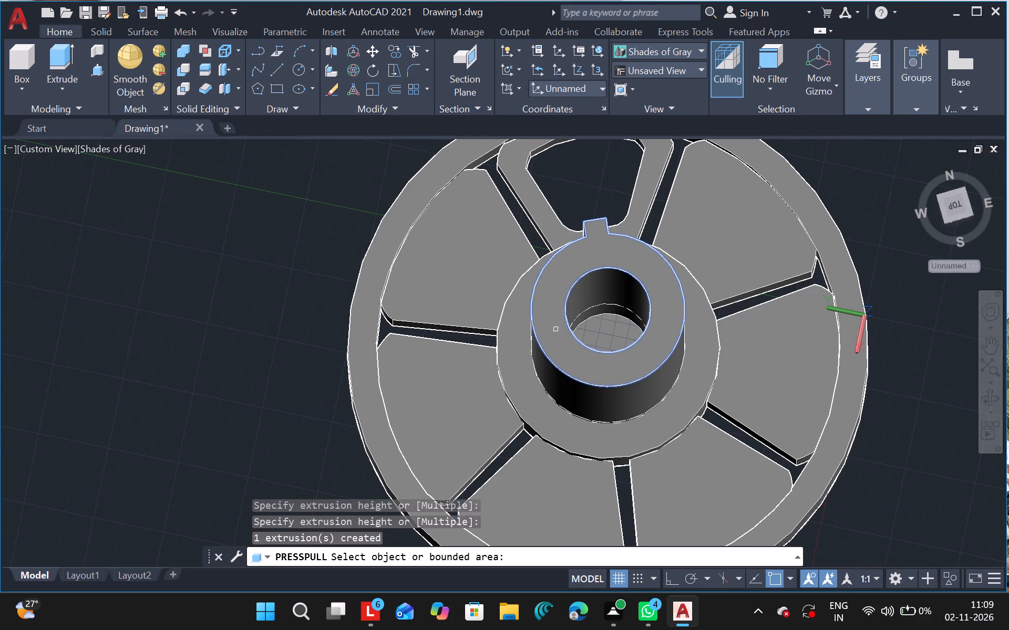
Press-pull the hub's keyed end face and the circular area inside its bore, setting both extrusion heights freehand.
left_click(549, 333)
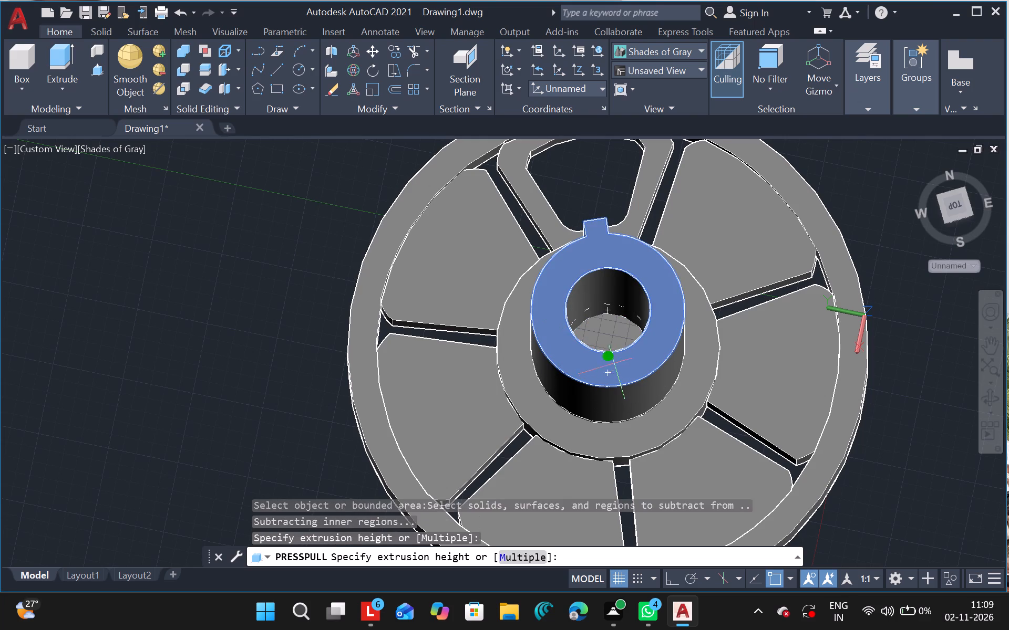
left_click(634, 375)
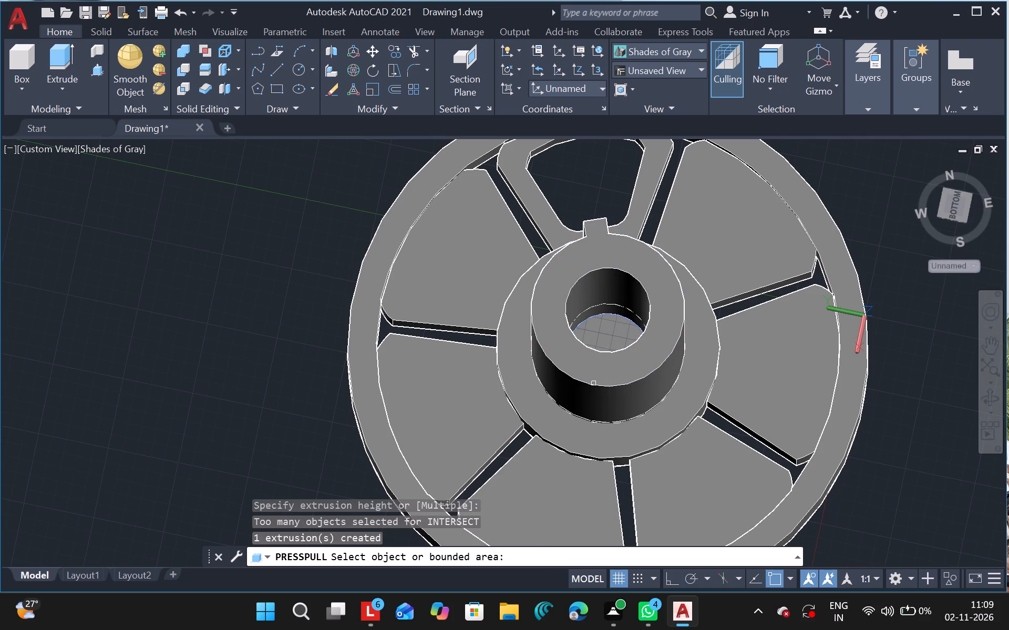
left_click(594, 384)
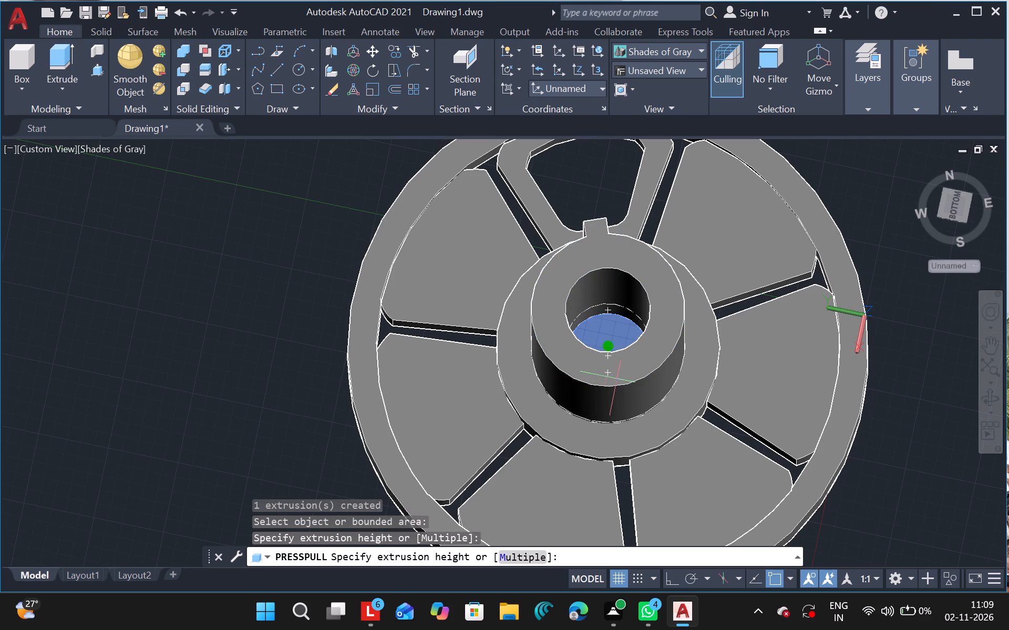
left_click(617, 387)
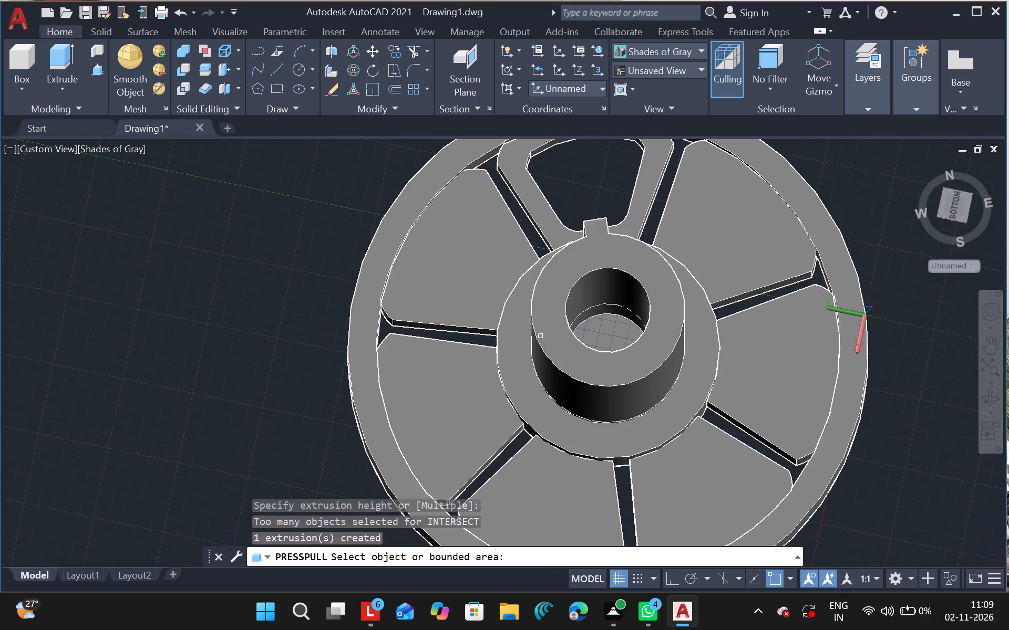
Press-pull the hub ring area around the base of the keyed column, setting the extrusion height freehand.
left_click(532, 304)
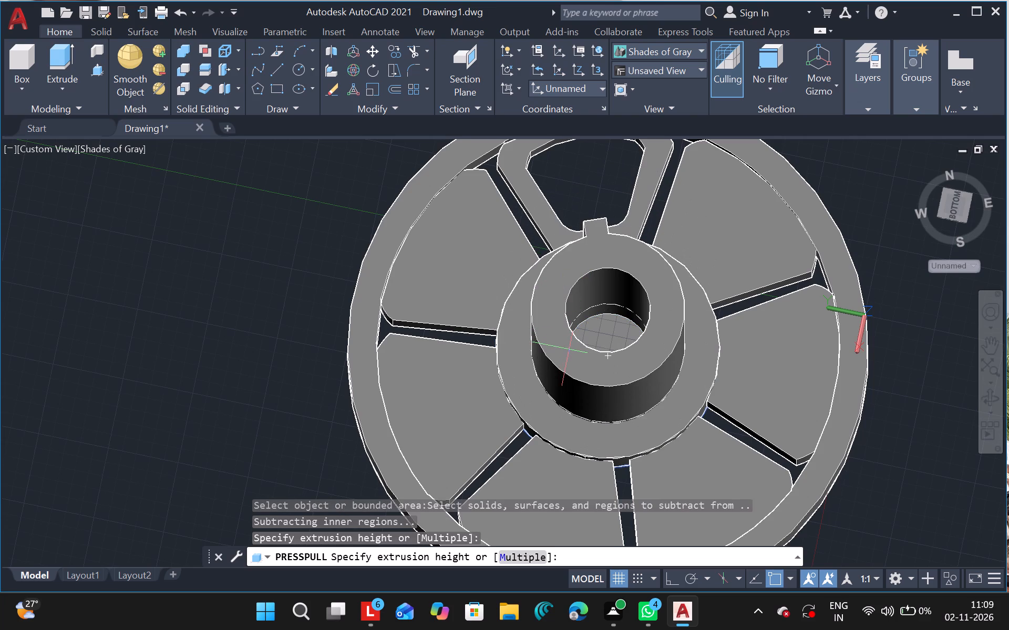
left_click(569, 350)
Press-pull the keyed column's end face twice freehand, pushing it down to the level of the surrounding hub ring.
left_click(547, 350)
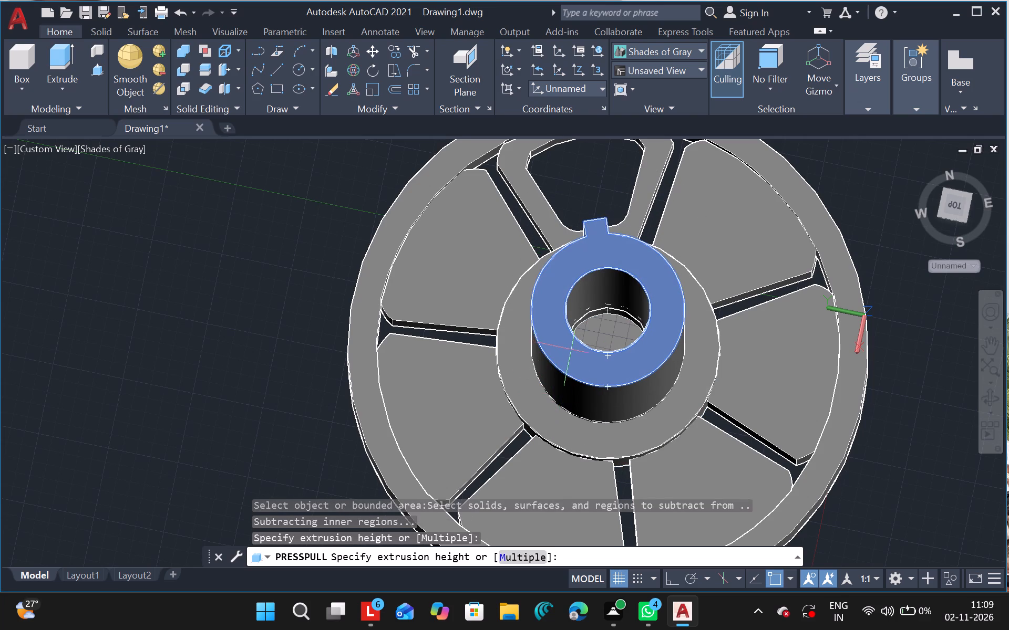
left_click(602, 349)
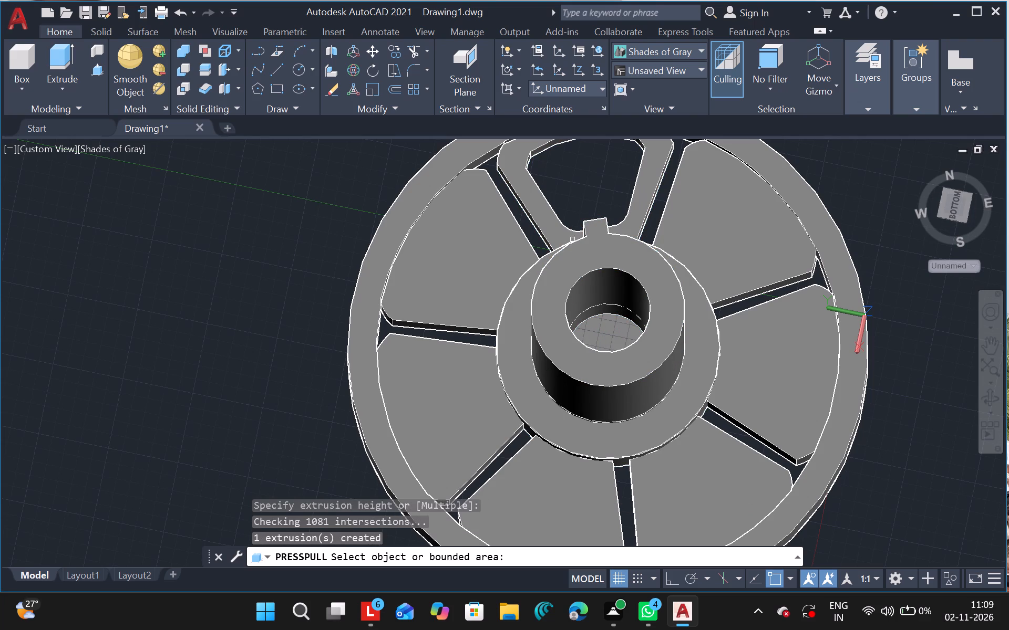
left_click(549, 296)
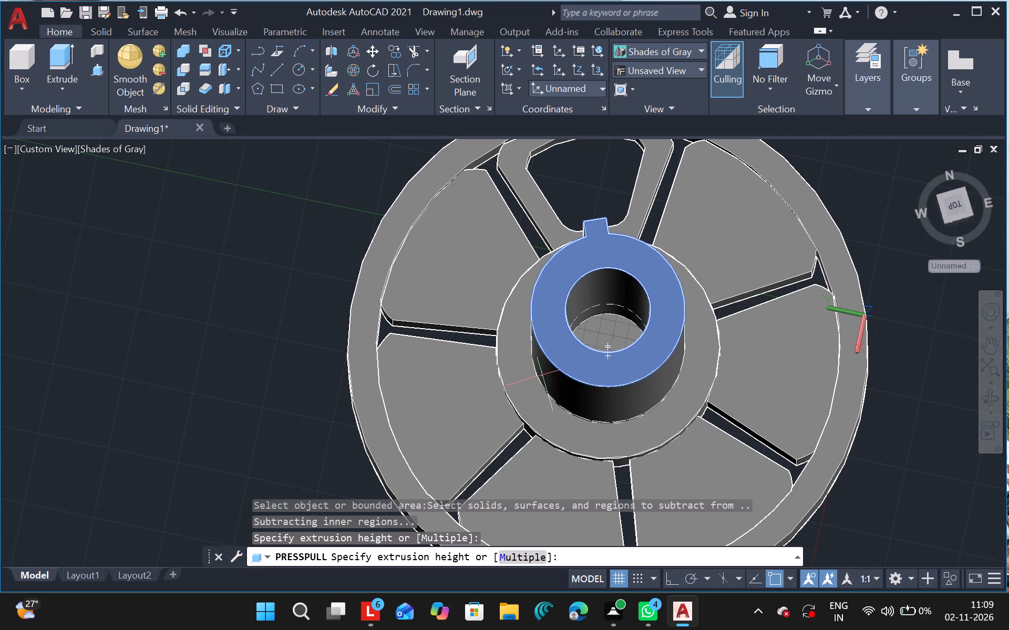
left_click(544, 374)
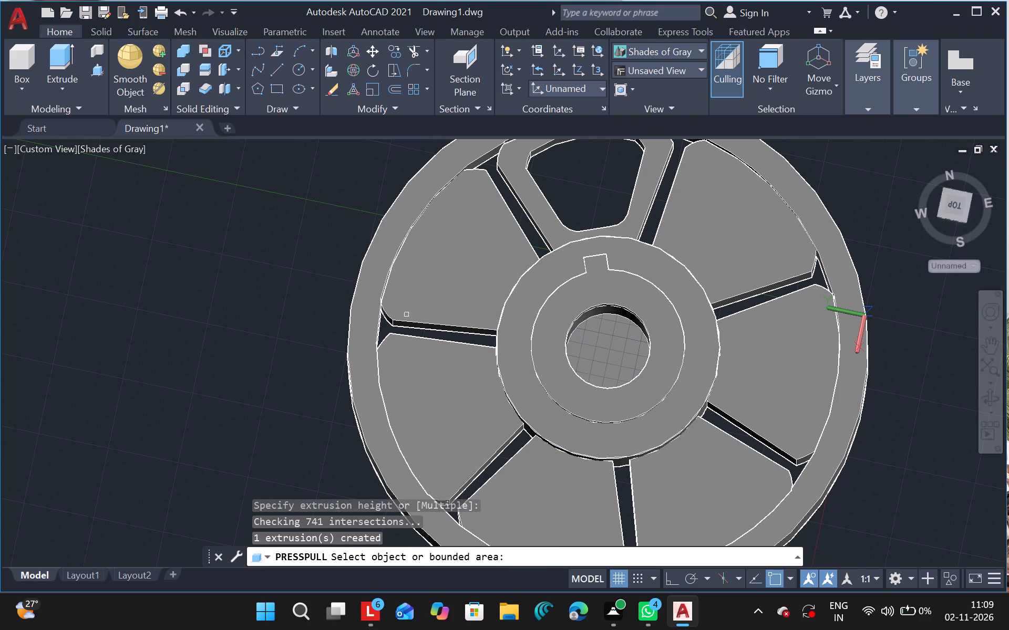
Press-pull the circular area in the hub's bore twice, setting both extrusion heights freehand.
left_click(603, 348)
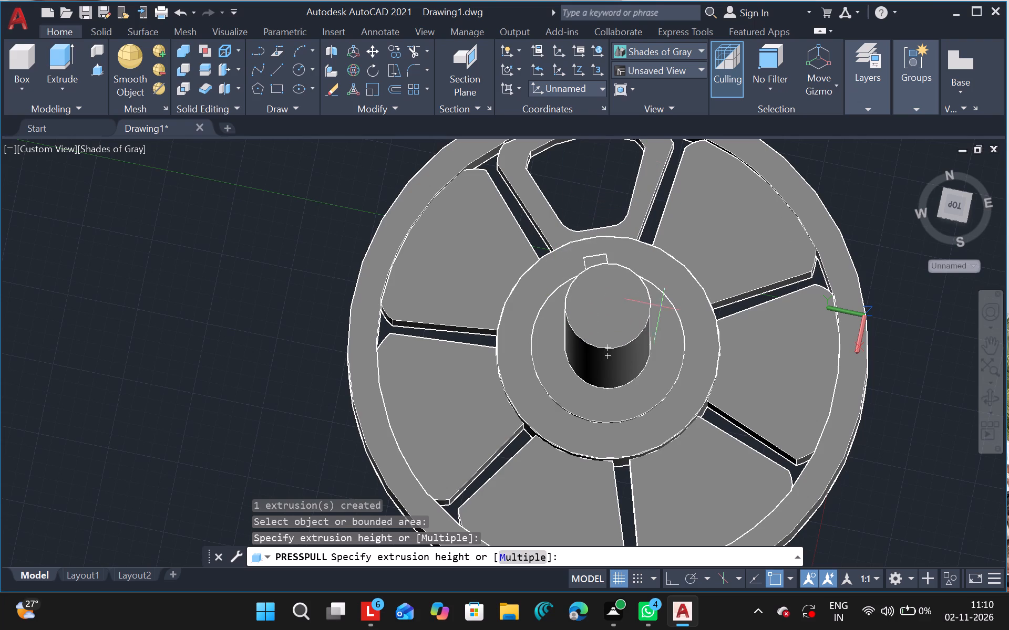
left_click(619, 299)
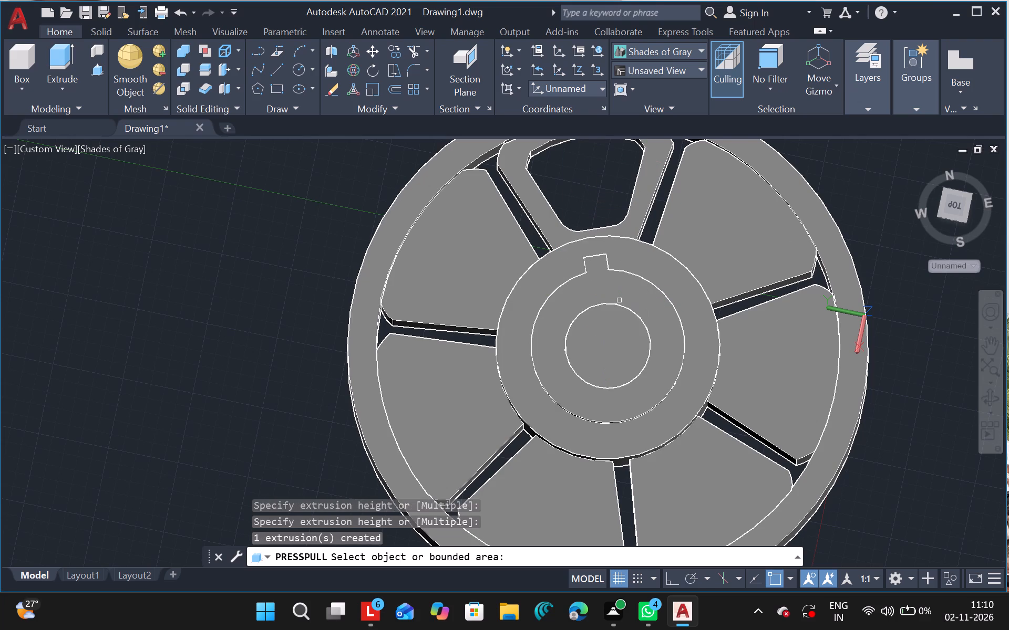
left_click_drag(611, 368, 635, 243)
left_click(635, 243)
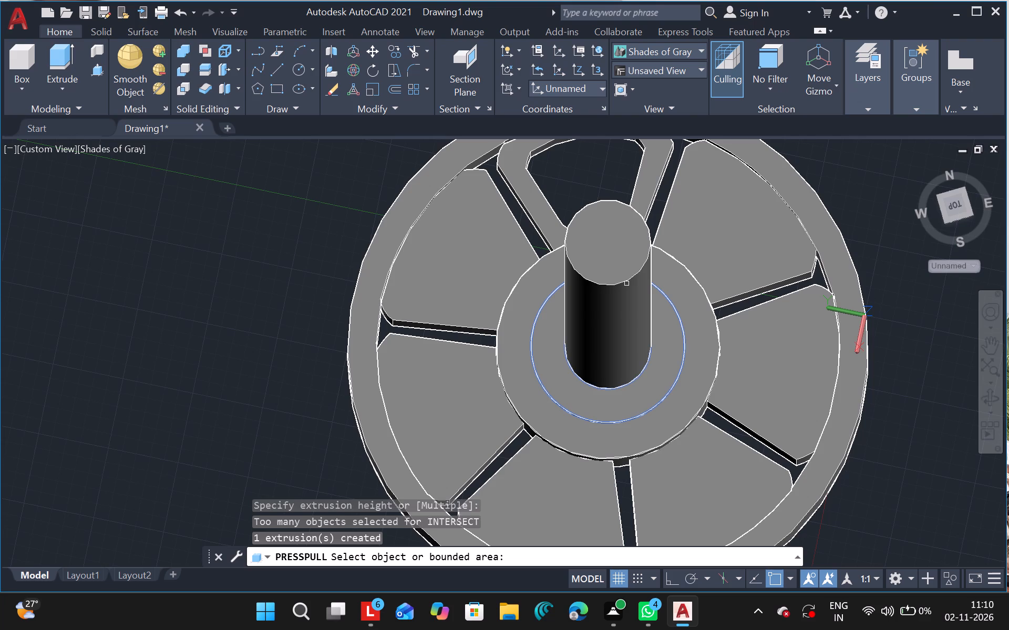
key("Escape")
Erase the two cylindrical solids that fill the hub's bore, working from the opposite face of the wheel.
scroll(627, 284, "up", 3)
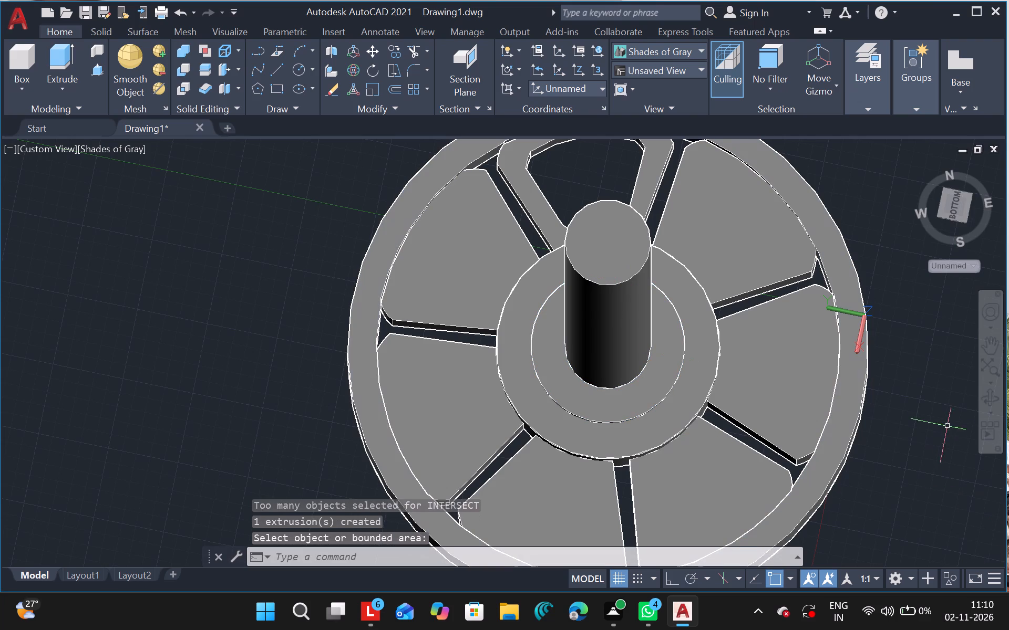
left_click(990, 403)
left_click_drag(747, 405, 527, 88)
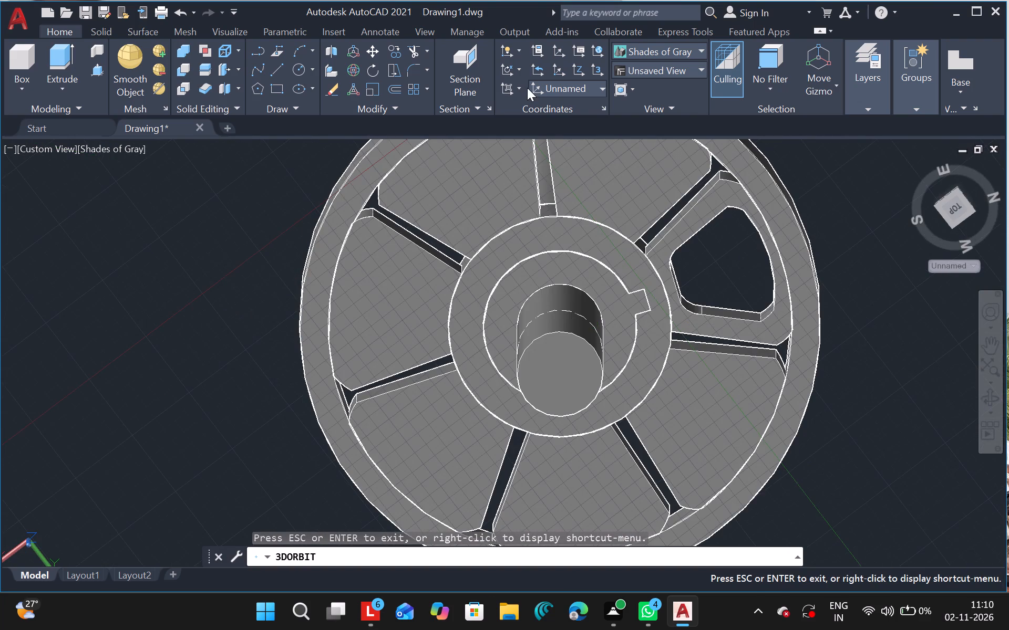
key("Escape")
left_click(581, 367)
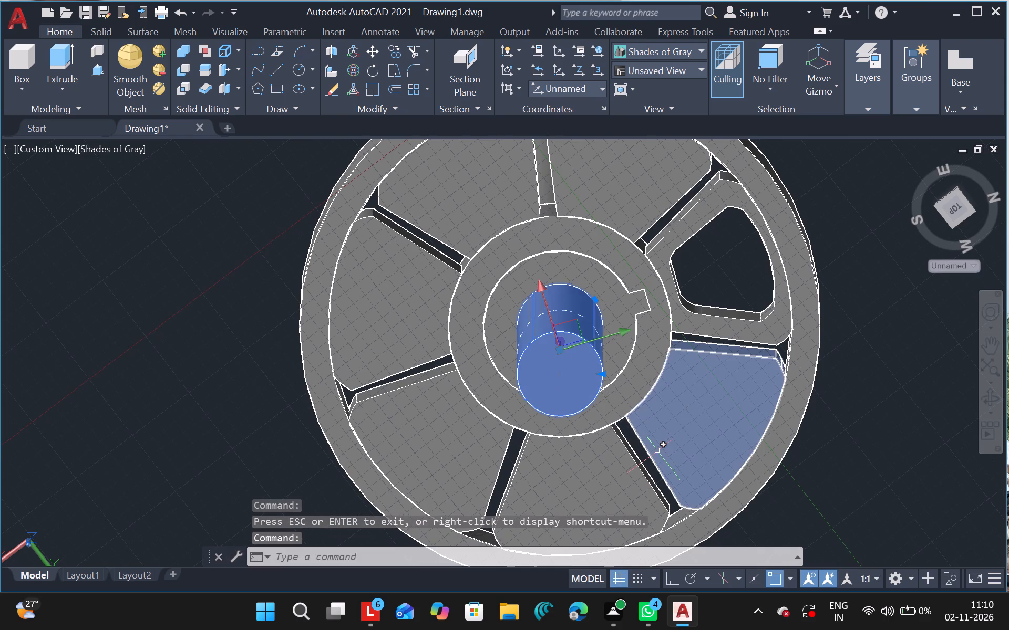
key("Delete")
left_click(572, 325)
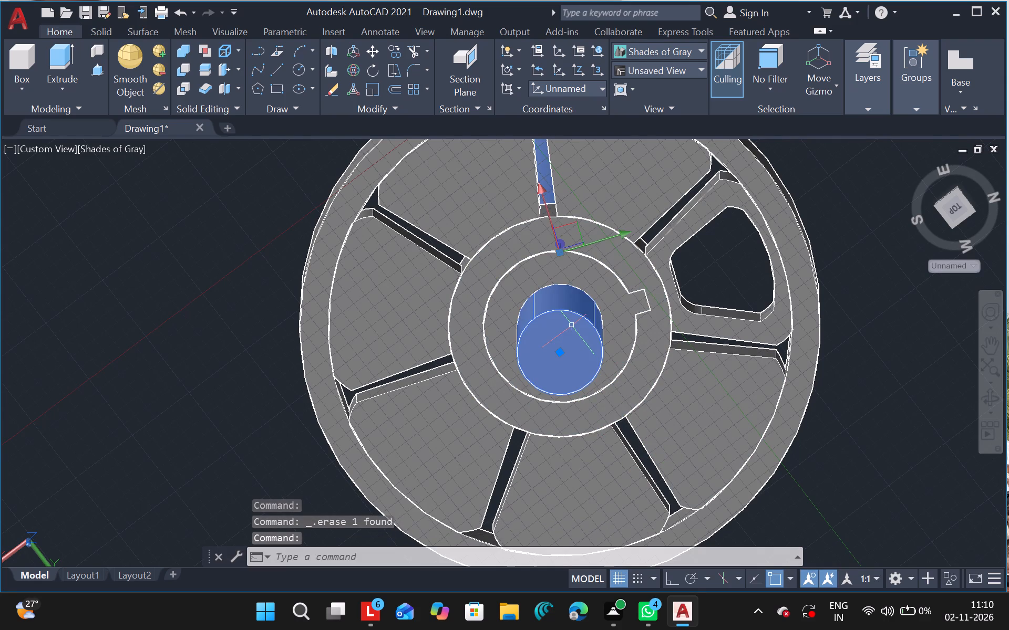
key("Delete")
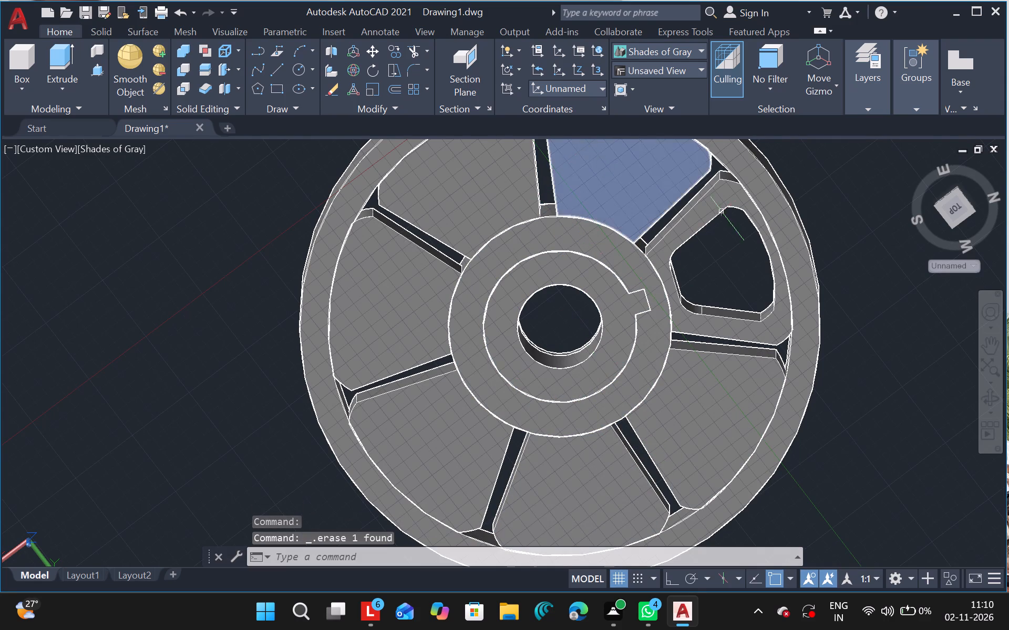
Press-pull the solid sector panel third counterclockwise from the open-window sector, setting the extrusion height freehand.
left_click(404, 334)
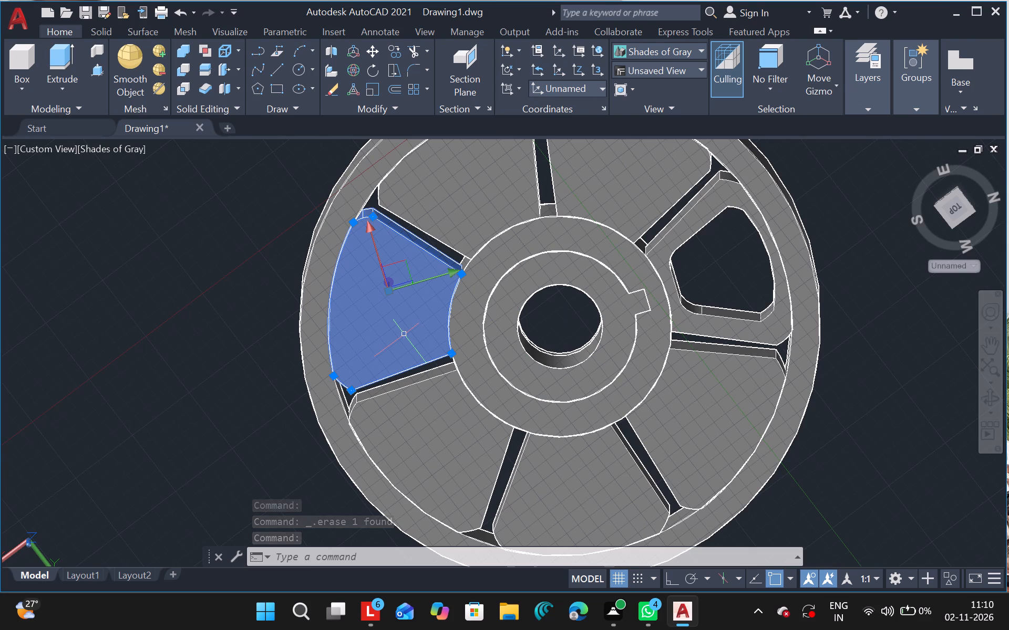
key("Escape")
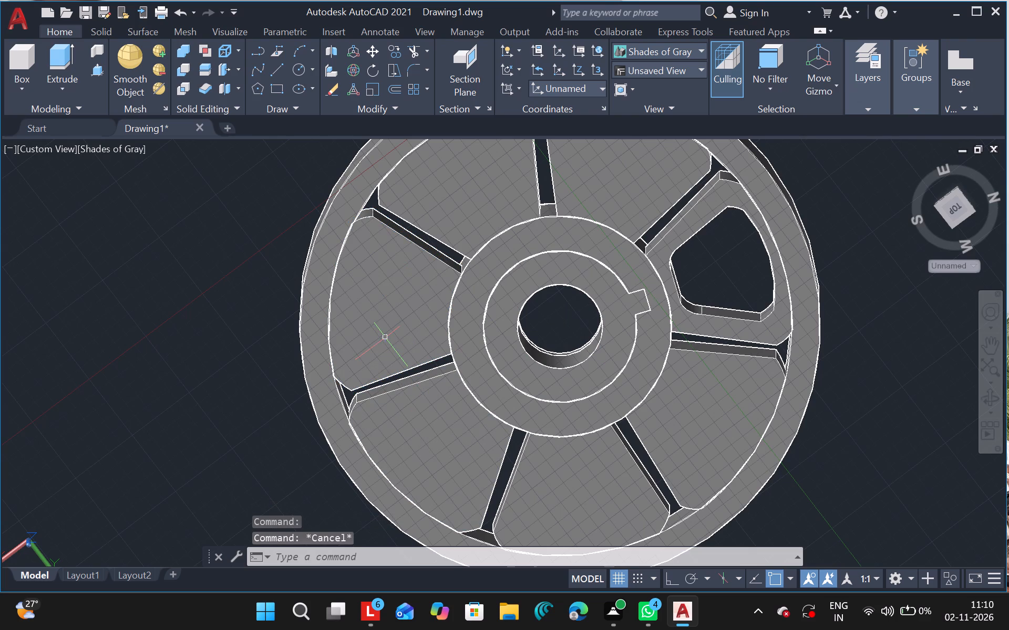
type("pre")
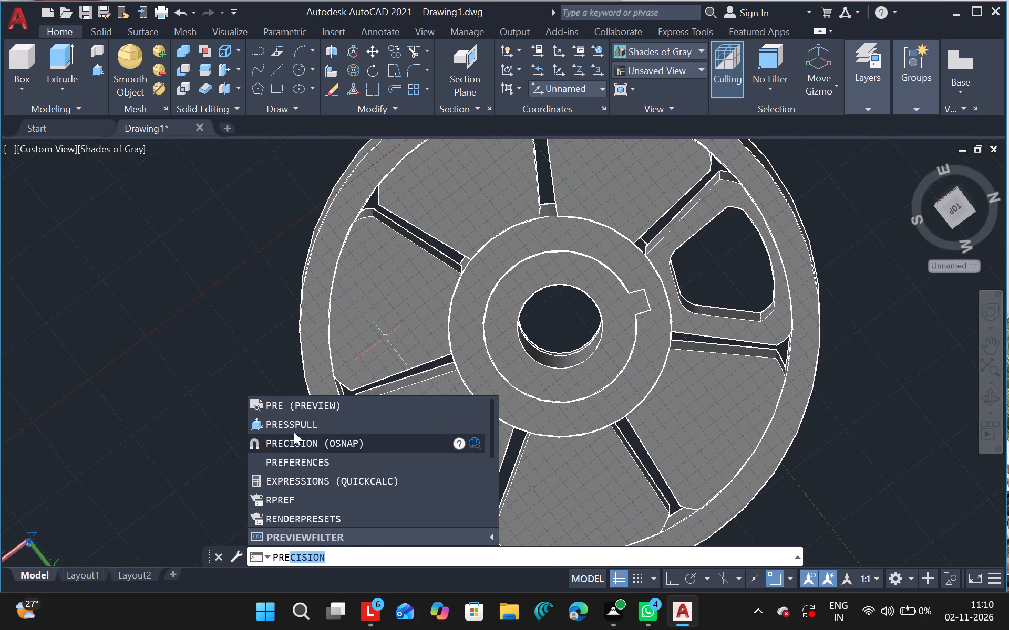
left_click(286, 426)
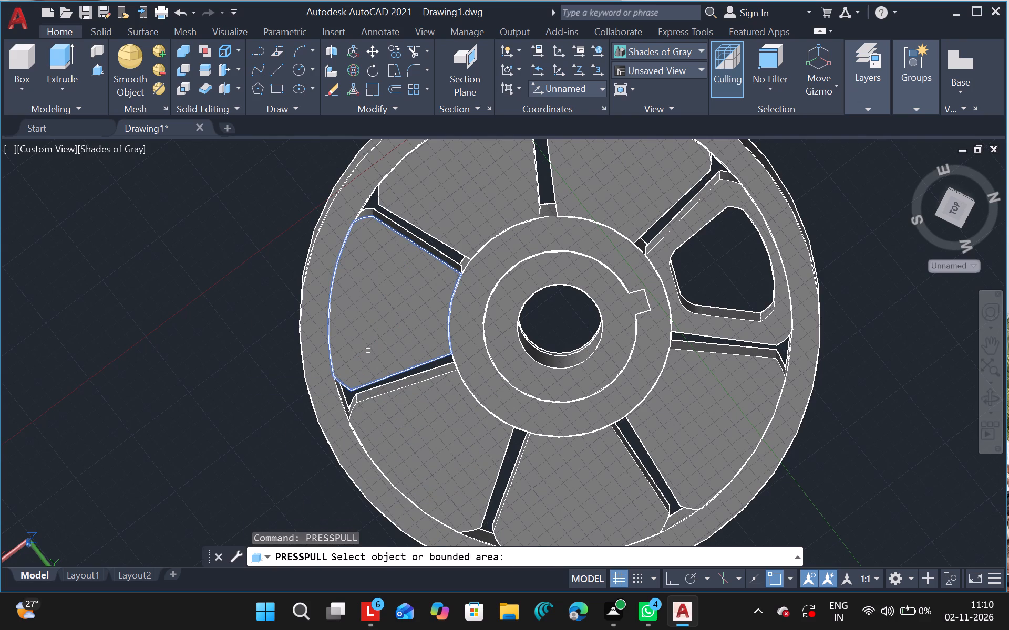
left_click(368, 351)
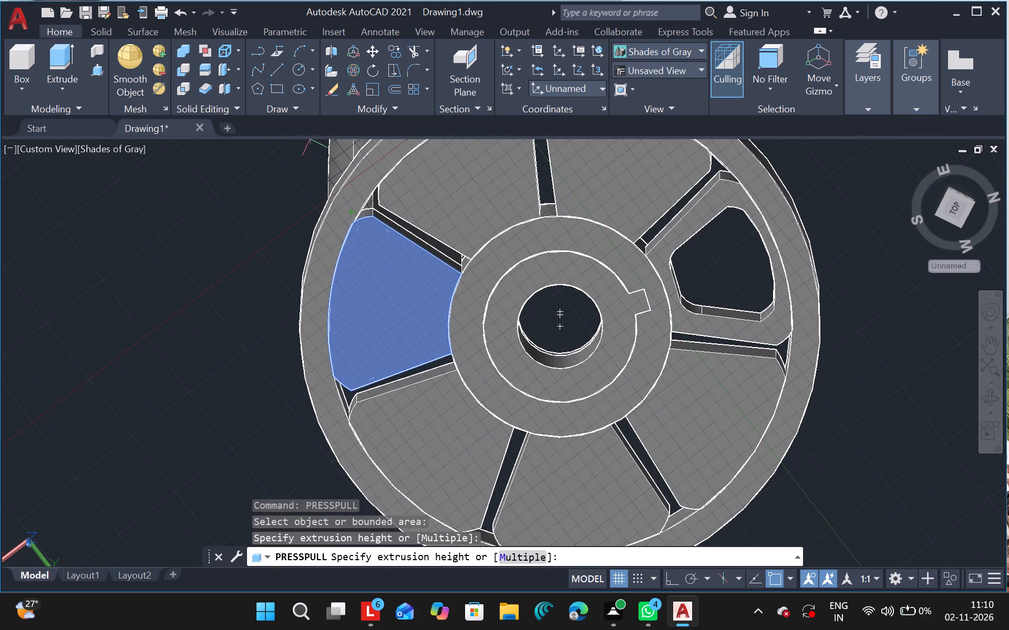
left_click(310, 163)
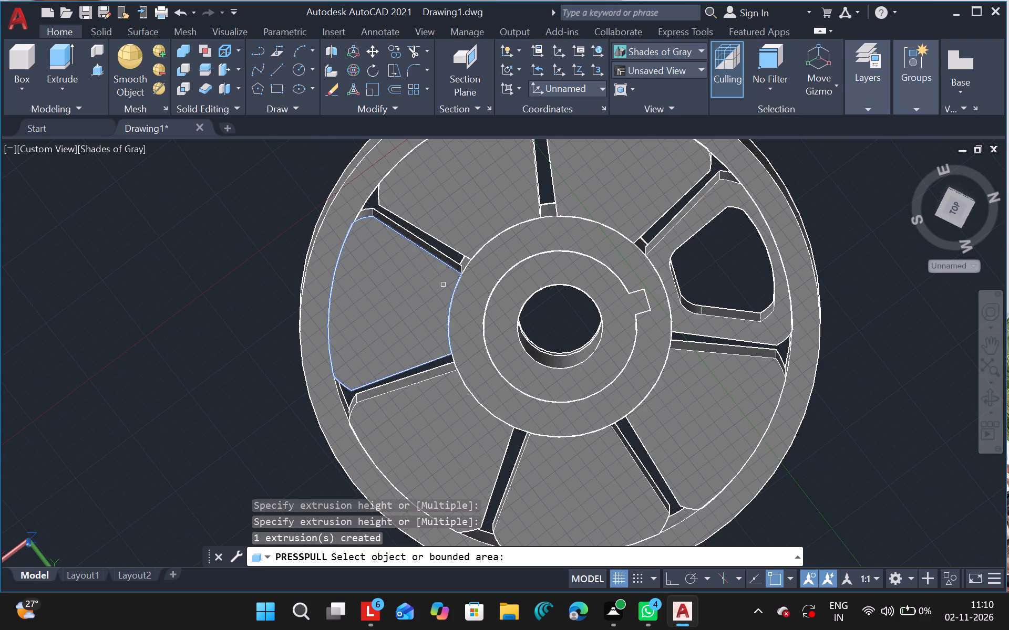
Examine the wheel's sector panels, keyed hub and open bore from both faces and from the side.
left_click(995, 400)
left_click_drag(588, 412, 575, 475)
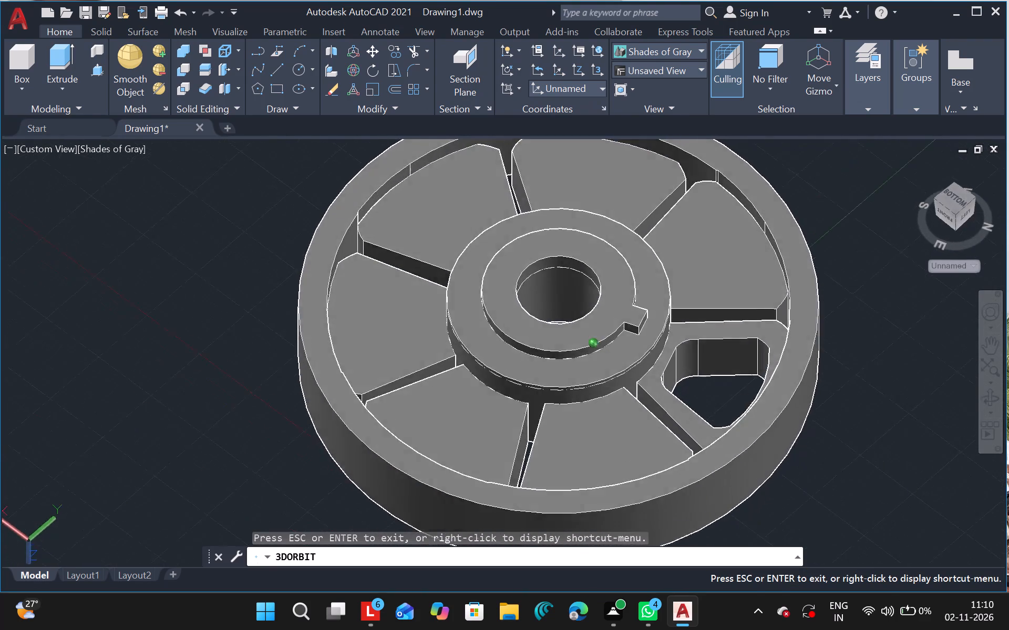
left_click_drag(575, 475, 519, 243)
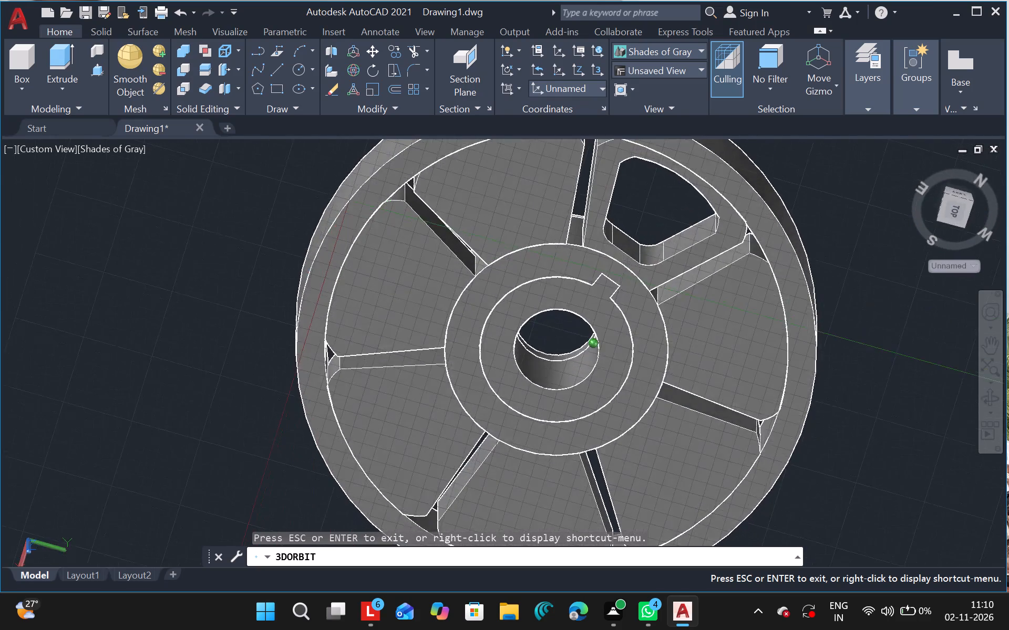
left_click_drag(519, 243, 523, 383)
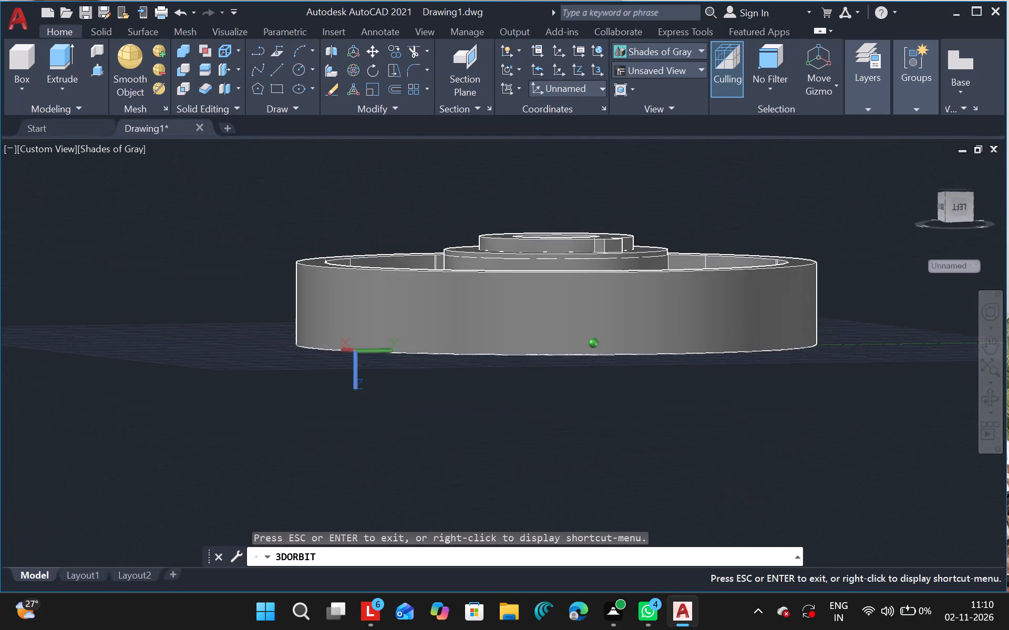
left_click_drag(523, 383, 452, 270)
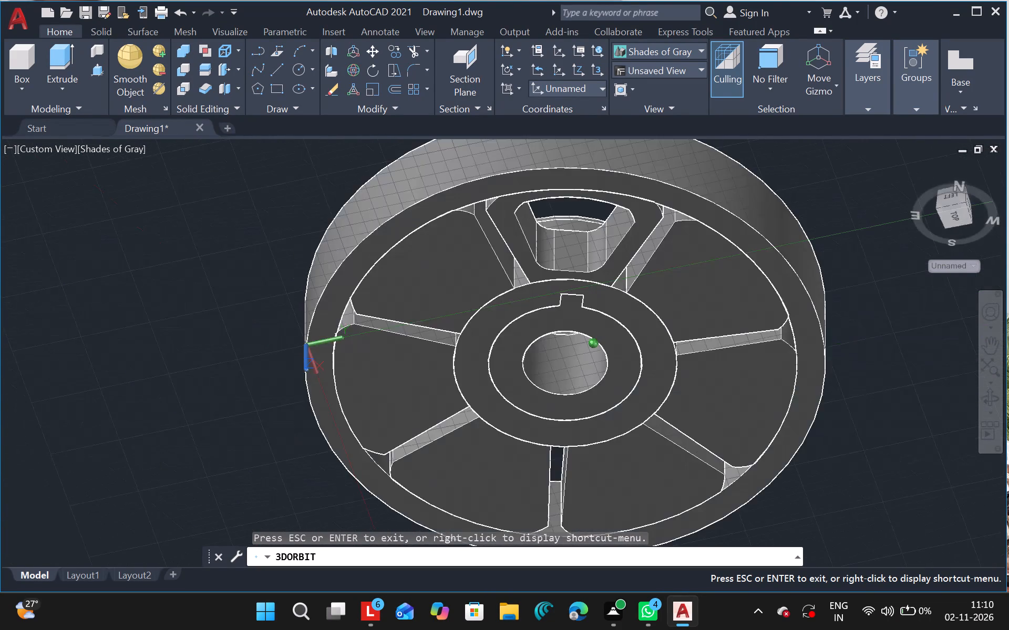
left_click_drag(452, 270, 423, 174)
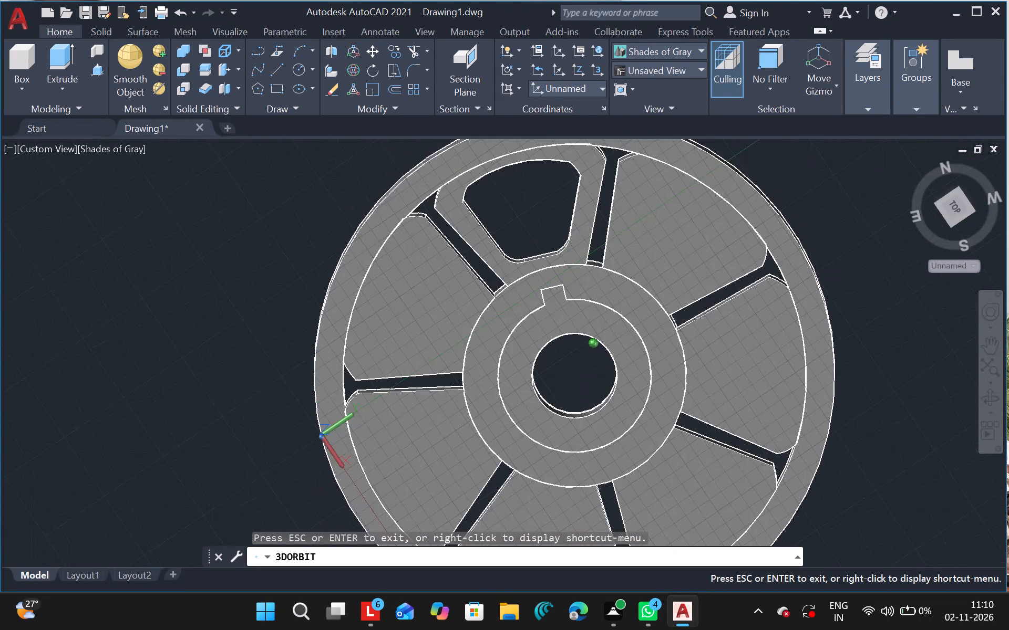
left_click_drag(423, 174, 423, 173)
key("Escape")
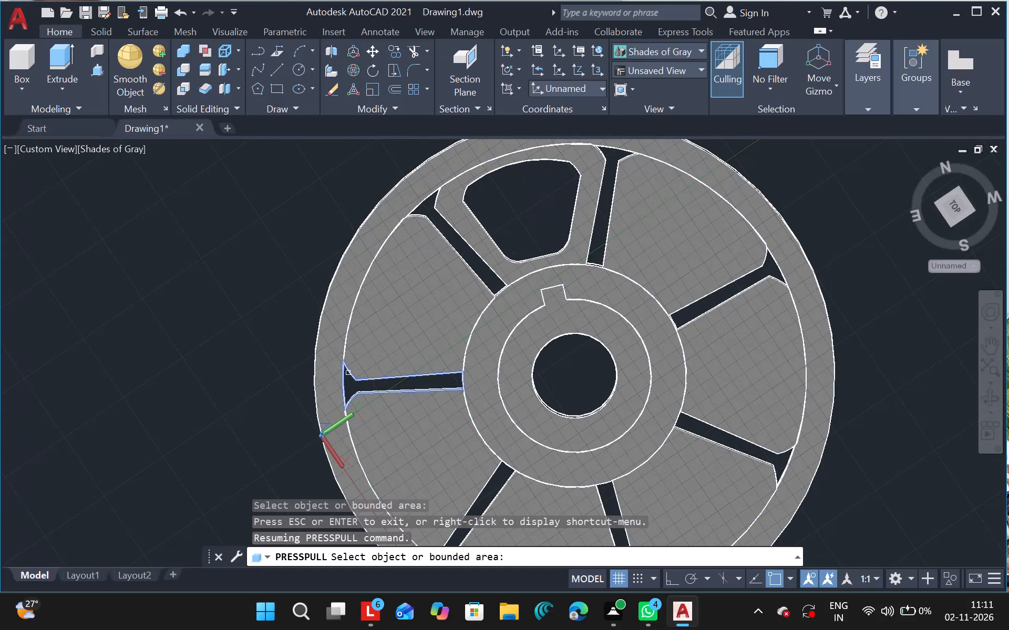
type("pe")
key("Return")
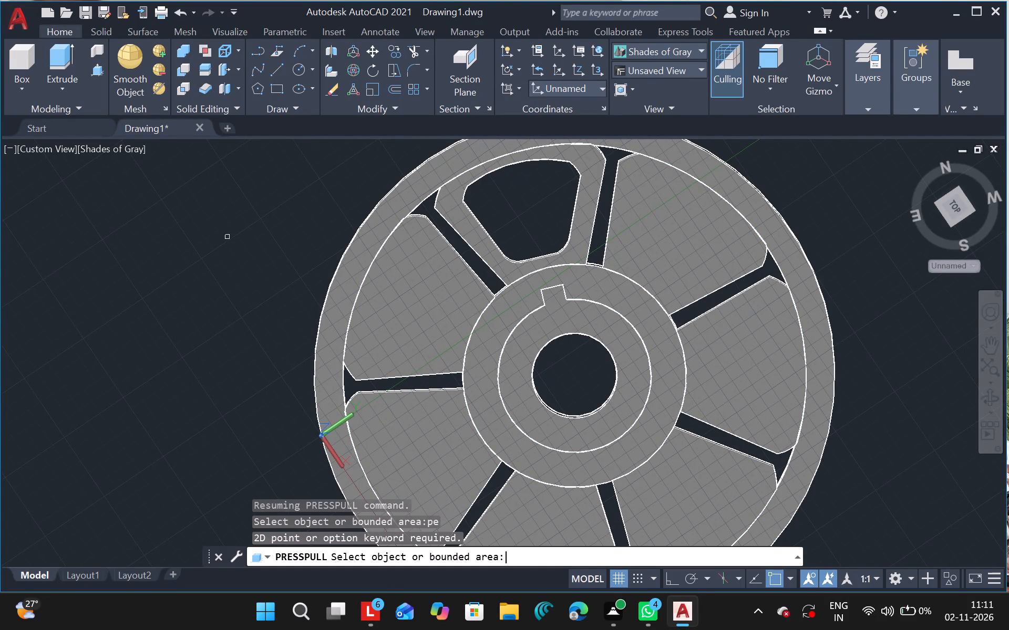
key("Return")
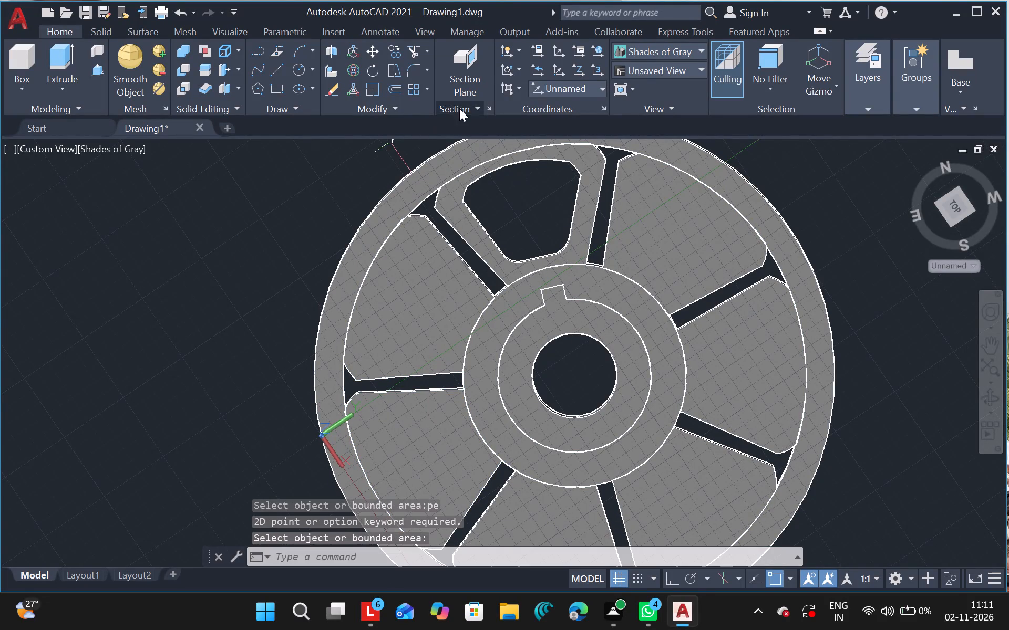
Press-pull the first two solid sector panels counterclockwise from the open-window sector, setting both extrusion heights freehand.
left_click(440, 303)
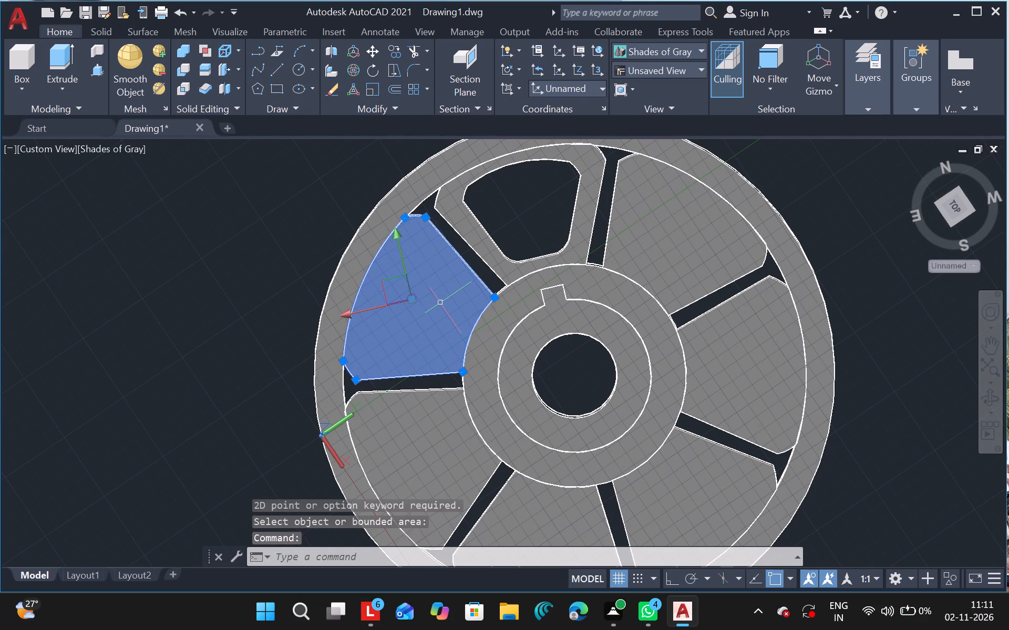
type("pr")
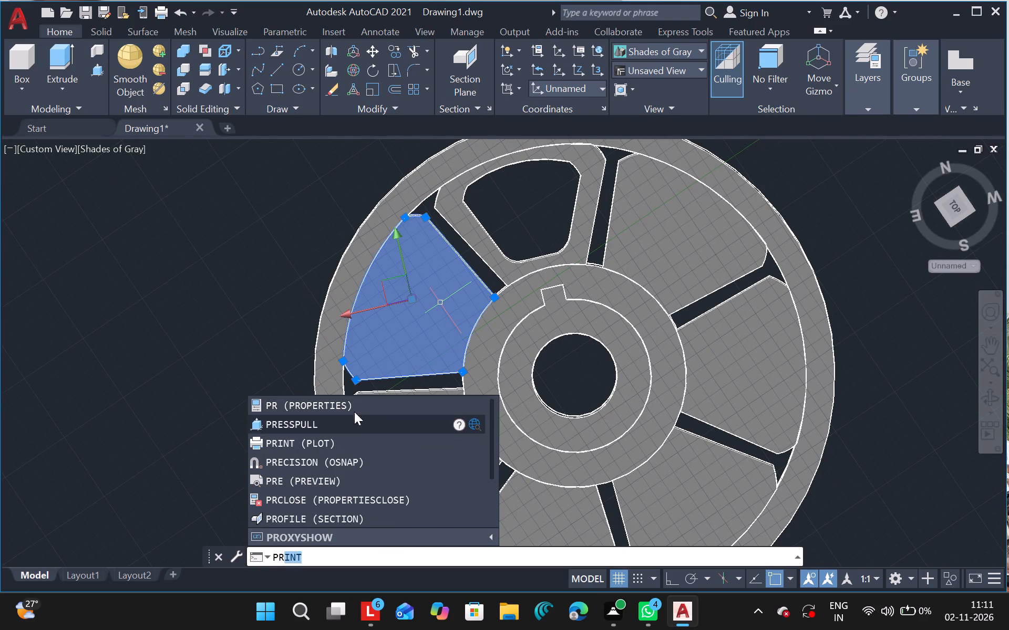
left_click(337, 424)
left_click(408, 302)
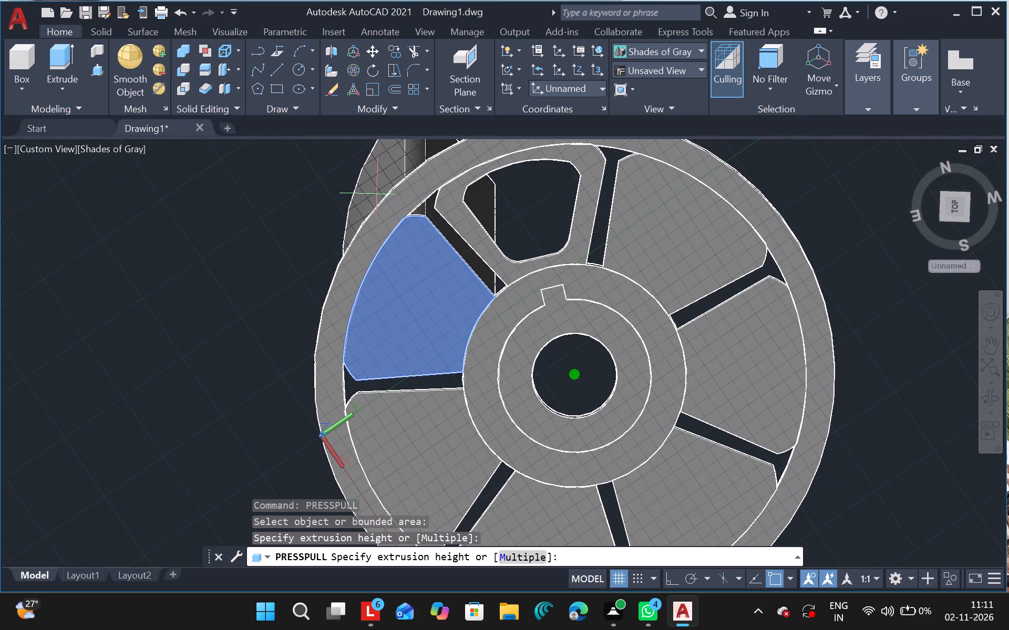
left_click(377, 194)
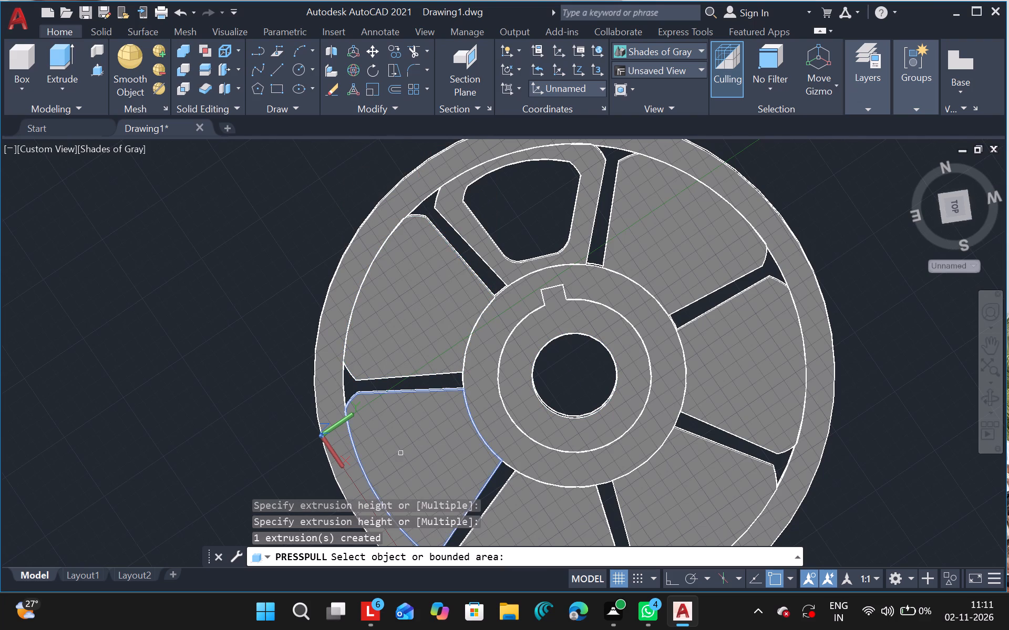
left_click(395, 464)
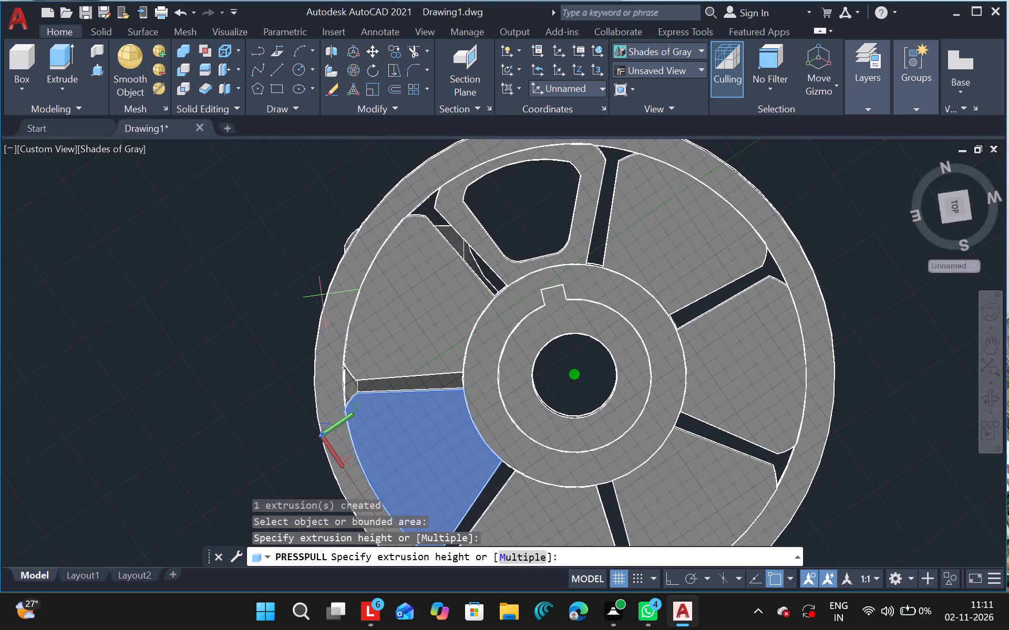
left_click(330, 241)
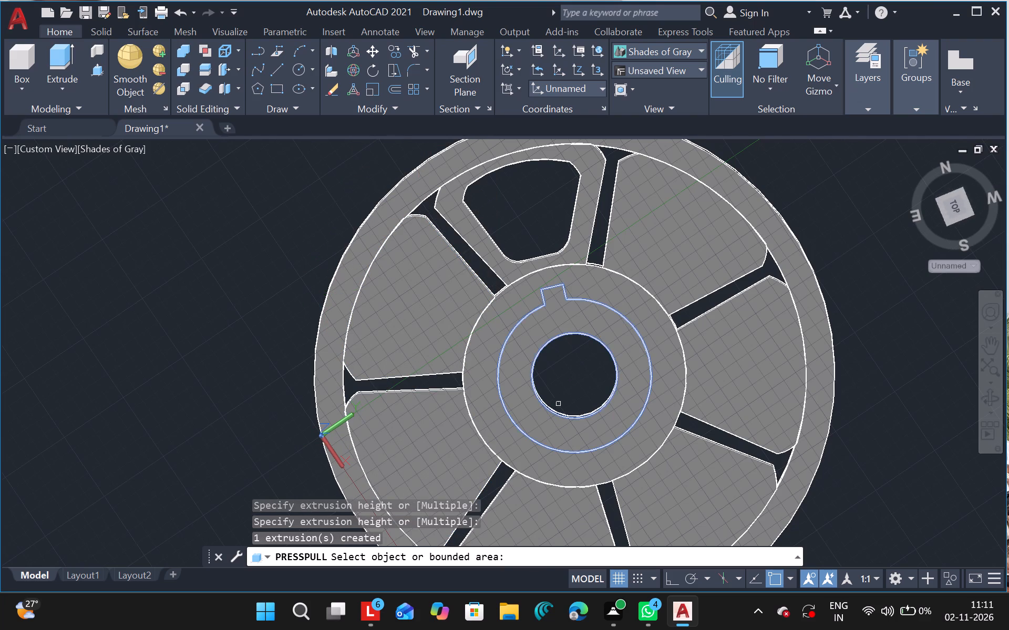
Press-pull the other four solid sector panels around the hub, setting each extrusion height freehand.
left_click(703, 244)
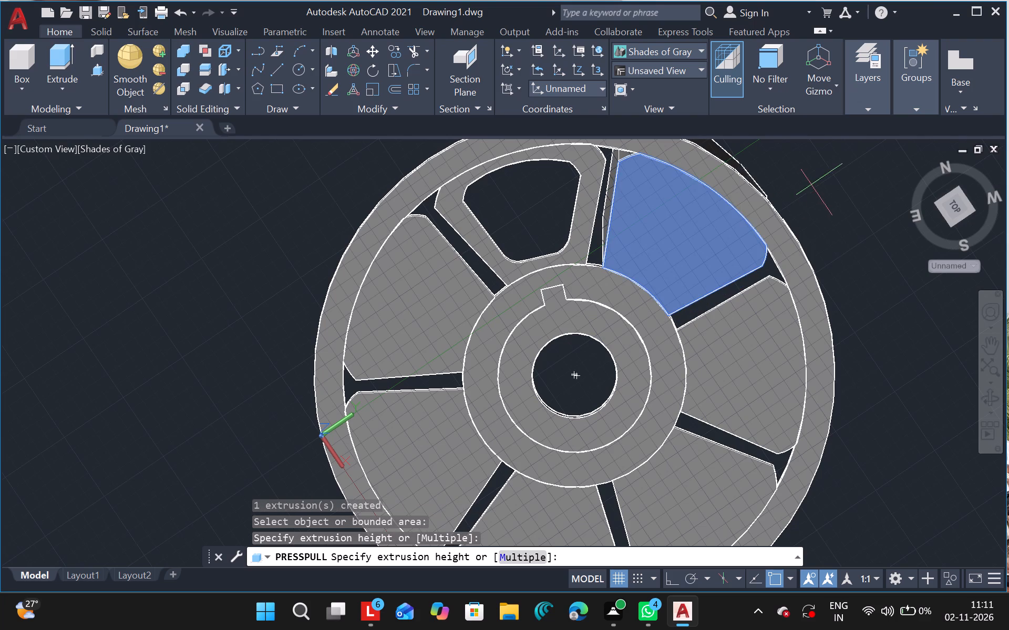
left_click(847, 152)
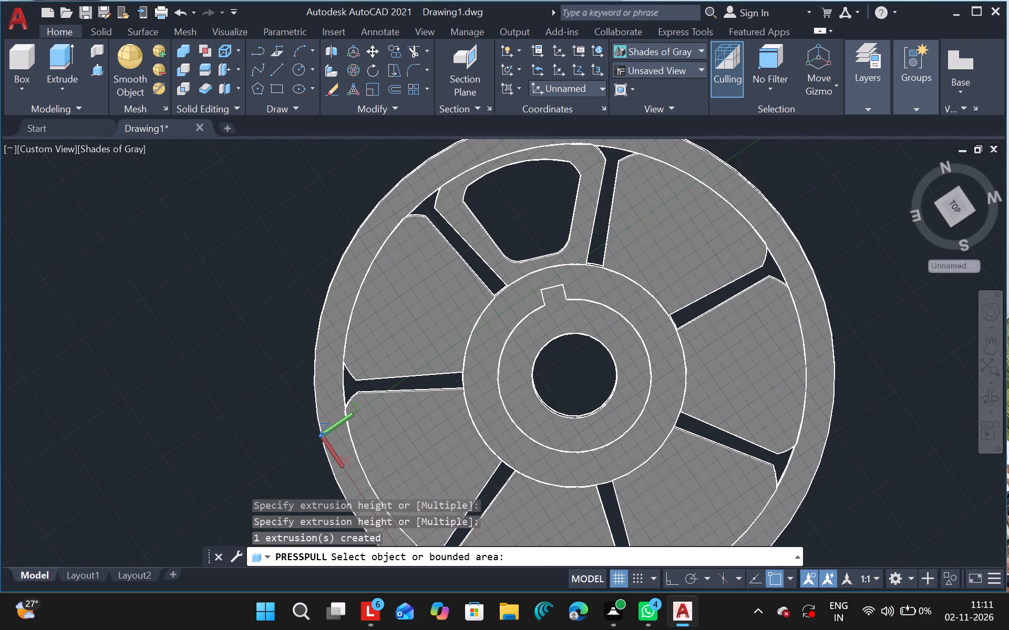
left_click(723, 403)
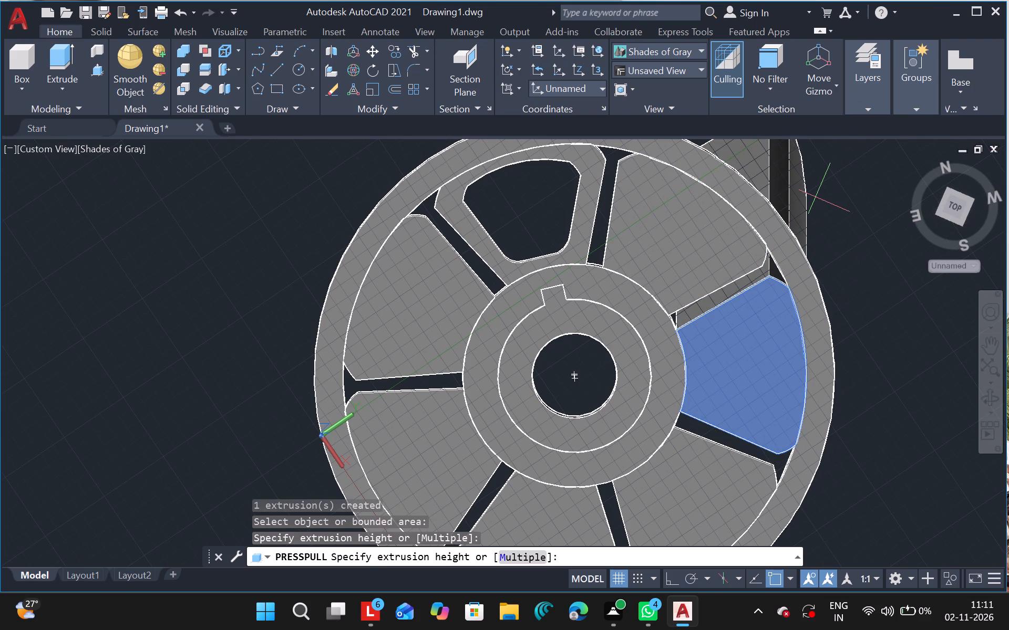
left_click(816, 197)
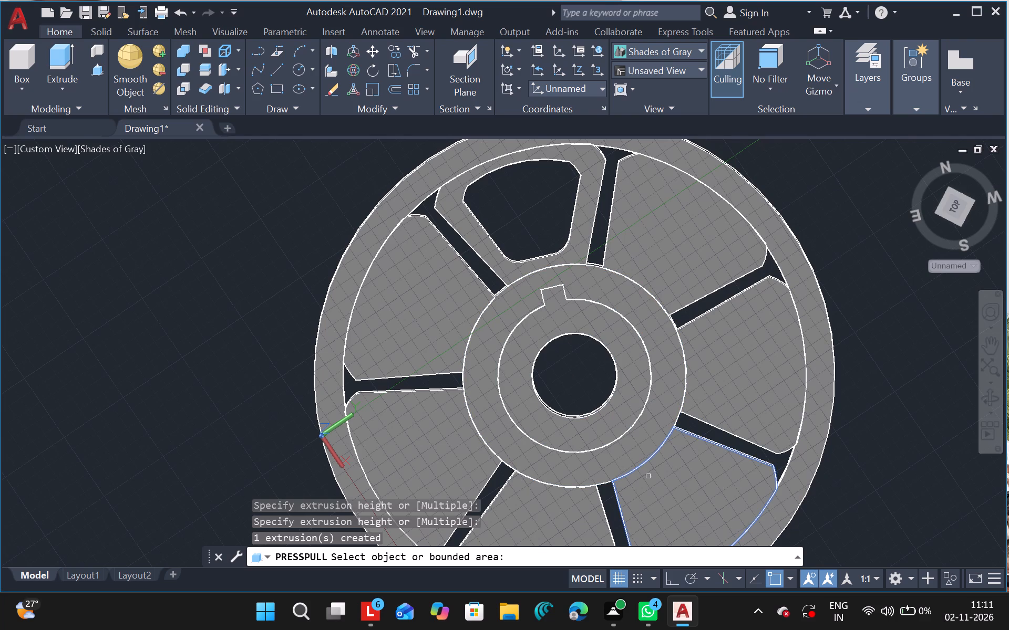
left_click(667, 509)
left_click(878, 300)
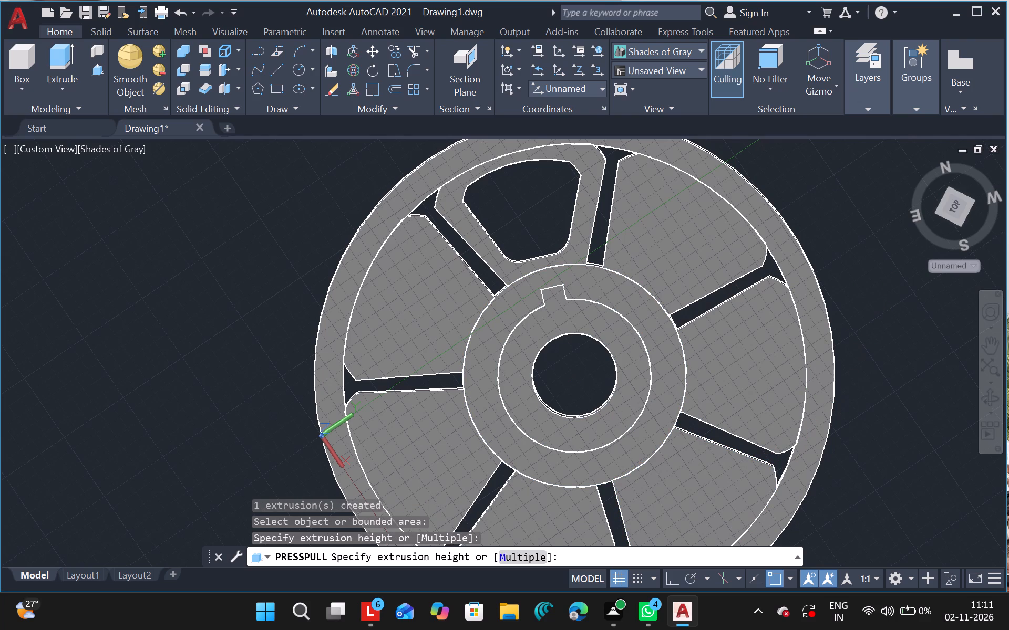
left_click(529, 518)
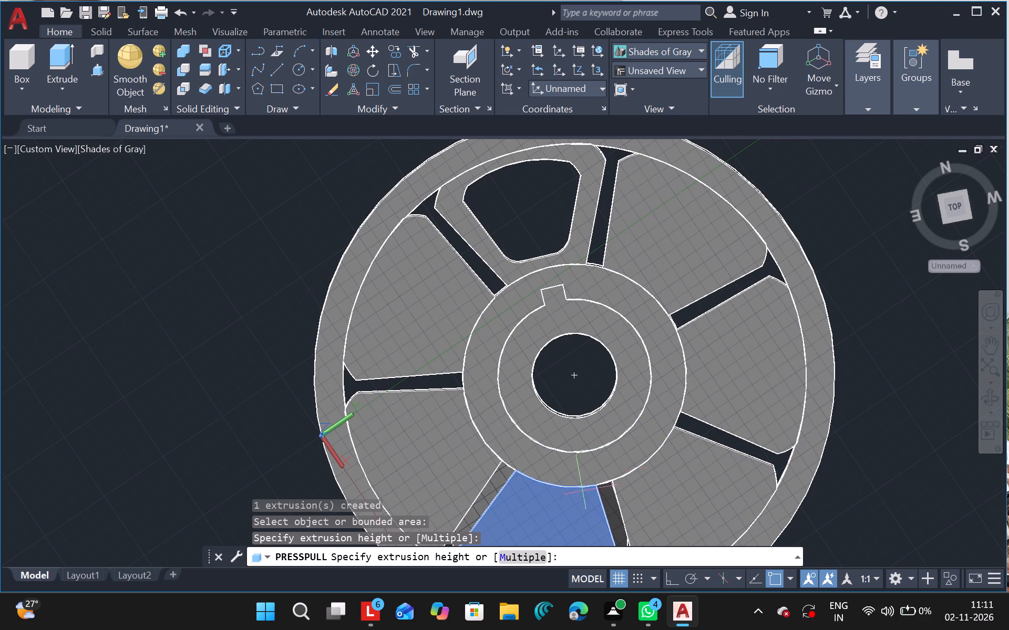
left_click(753, 236)
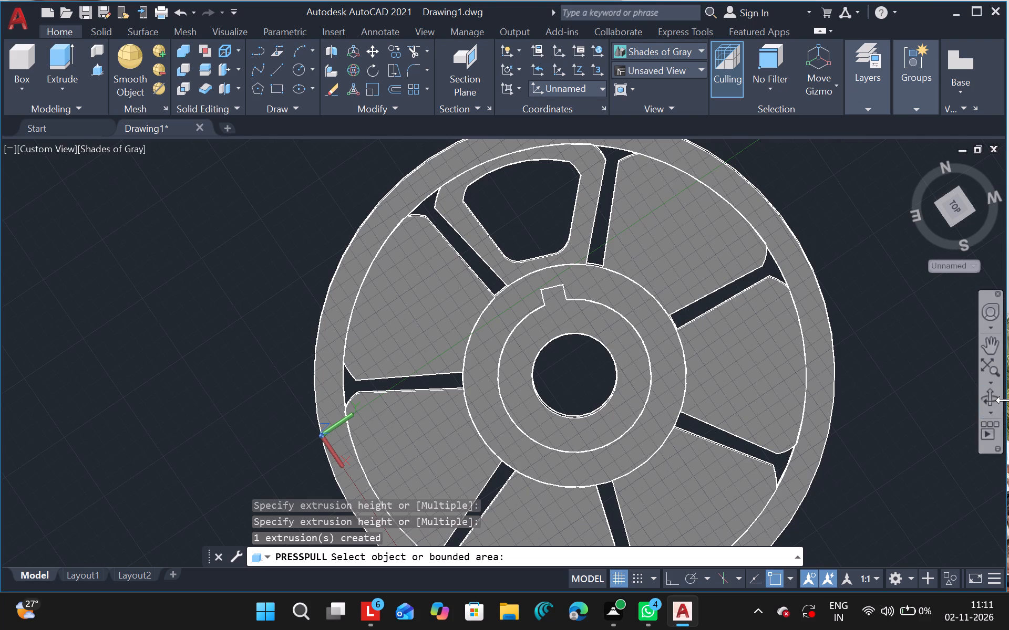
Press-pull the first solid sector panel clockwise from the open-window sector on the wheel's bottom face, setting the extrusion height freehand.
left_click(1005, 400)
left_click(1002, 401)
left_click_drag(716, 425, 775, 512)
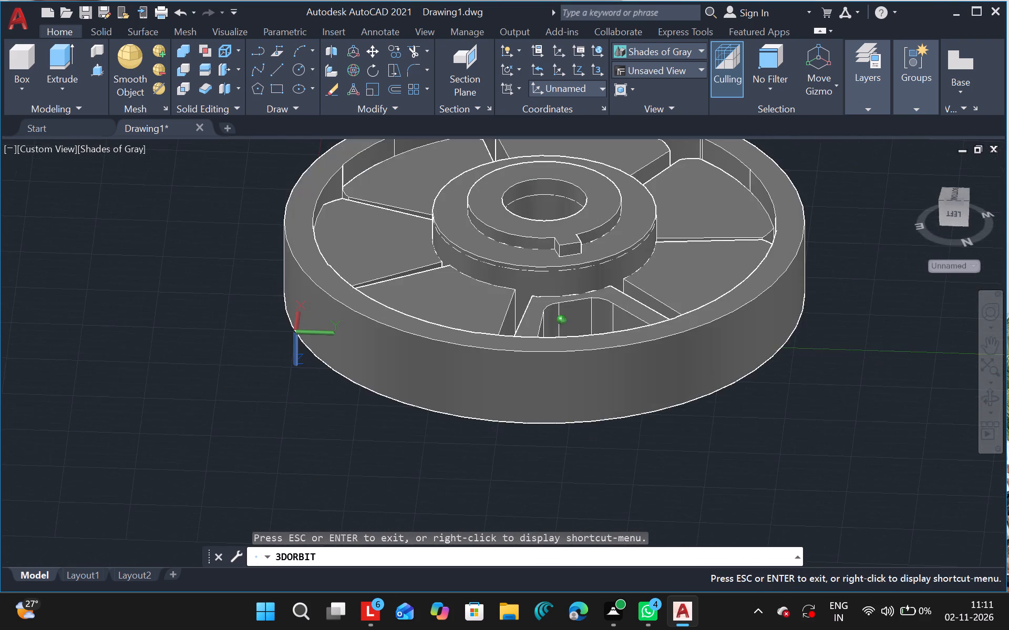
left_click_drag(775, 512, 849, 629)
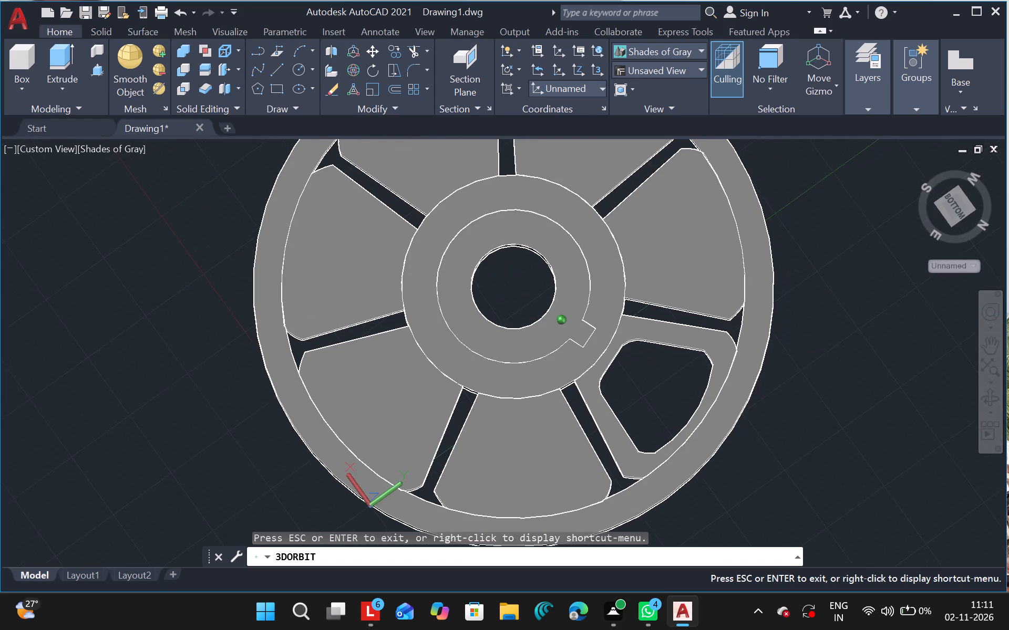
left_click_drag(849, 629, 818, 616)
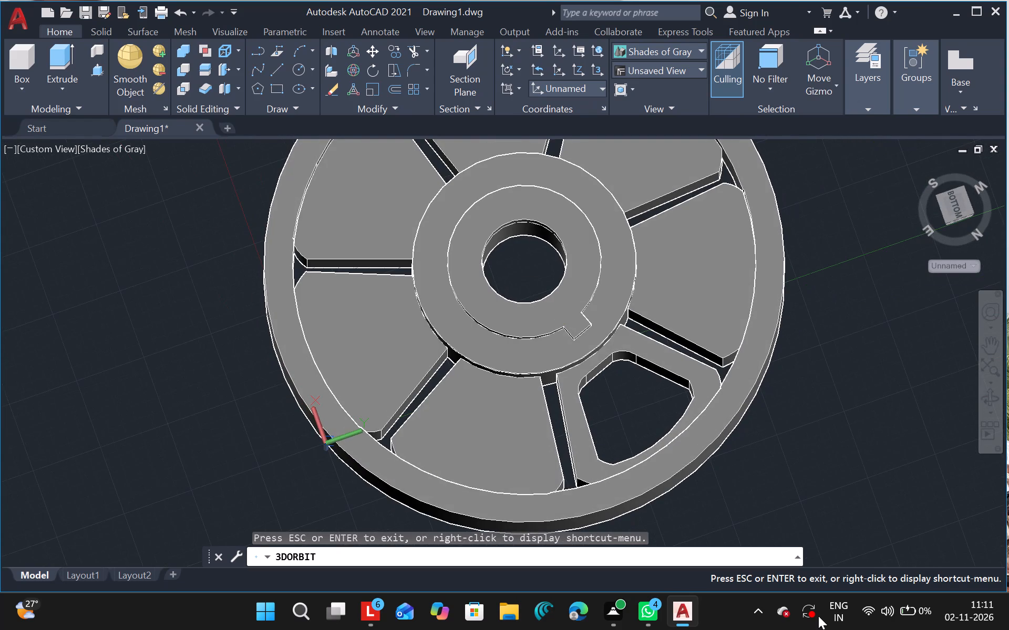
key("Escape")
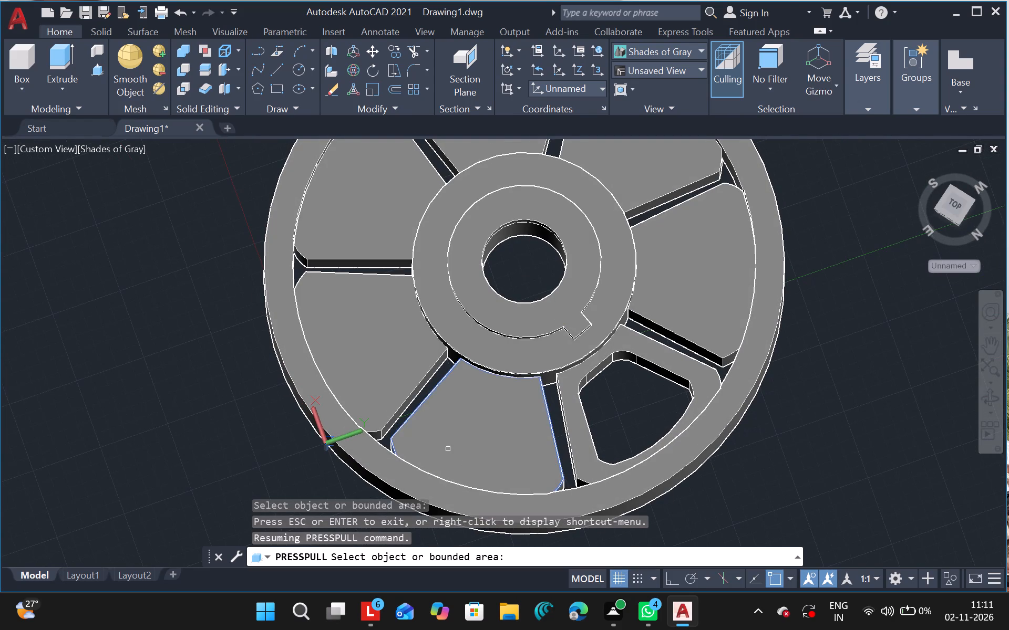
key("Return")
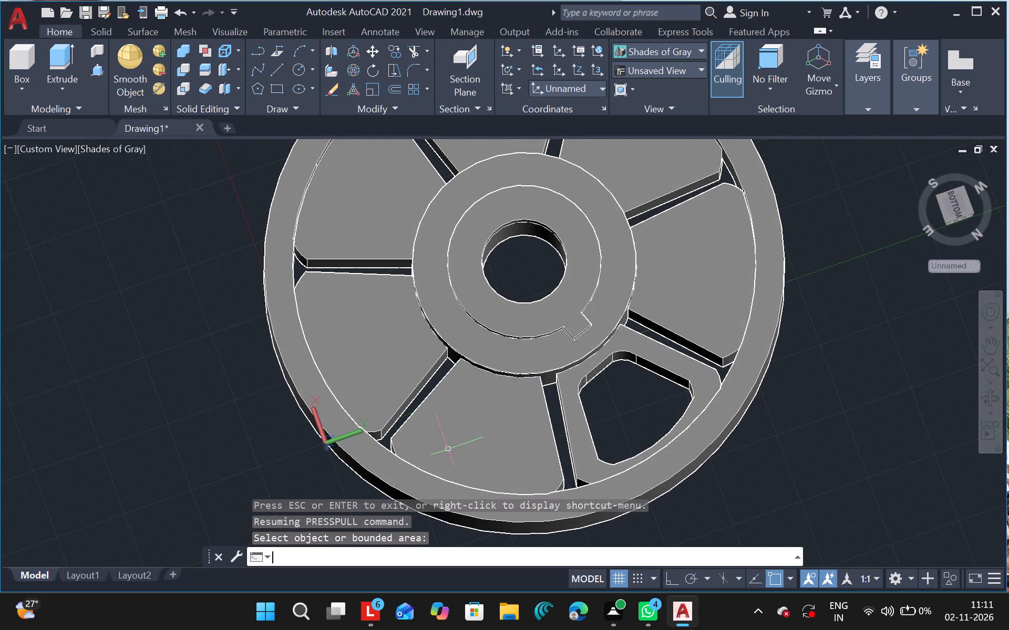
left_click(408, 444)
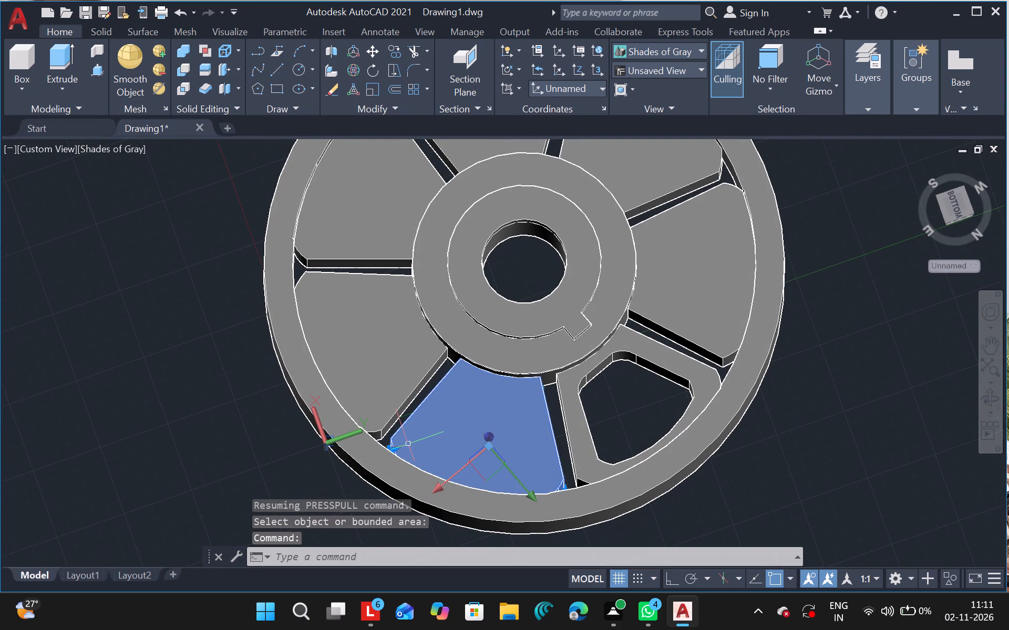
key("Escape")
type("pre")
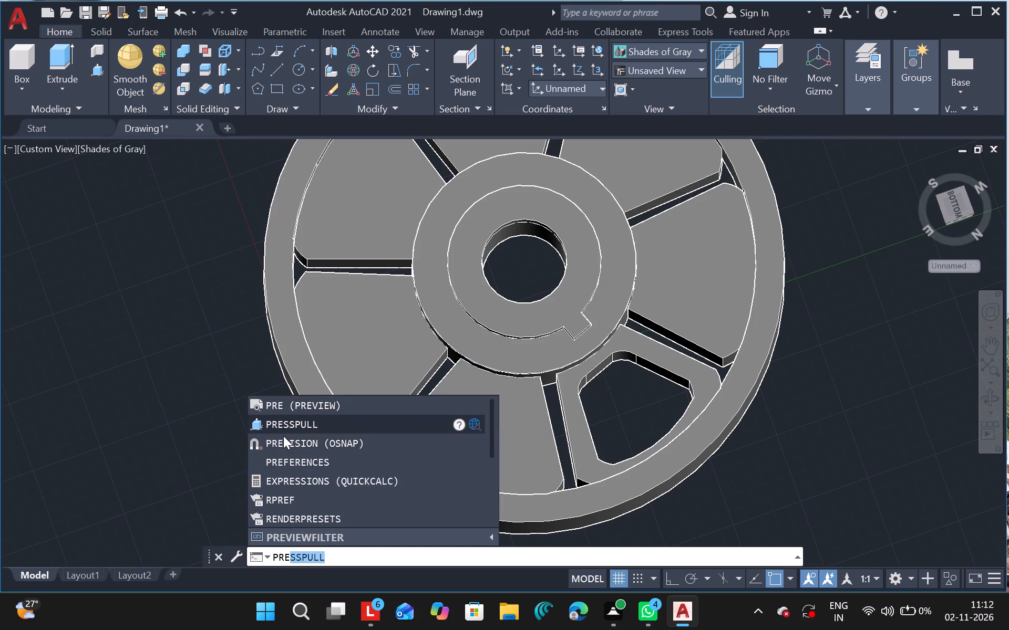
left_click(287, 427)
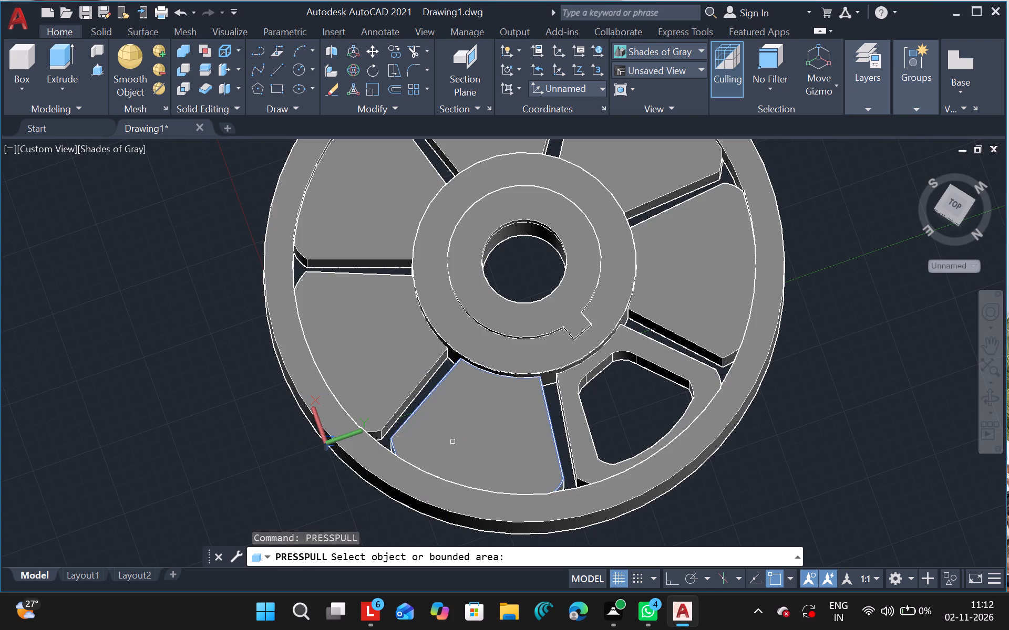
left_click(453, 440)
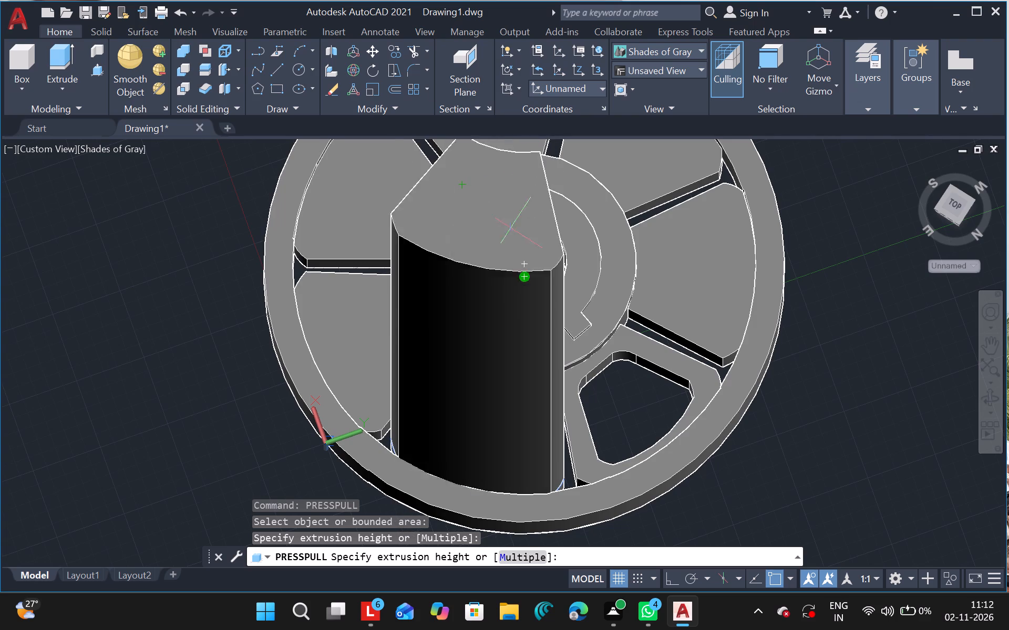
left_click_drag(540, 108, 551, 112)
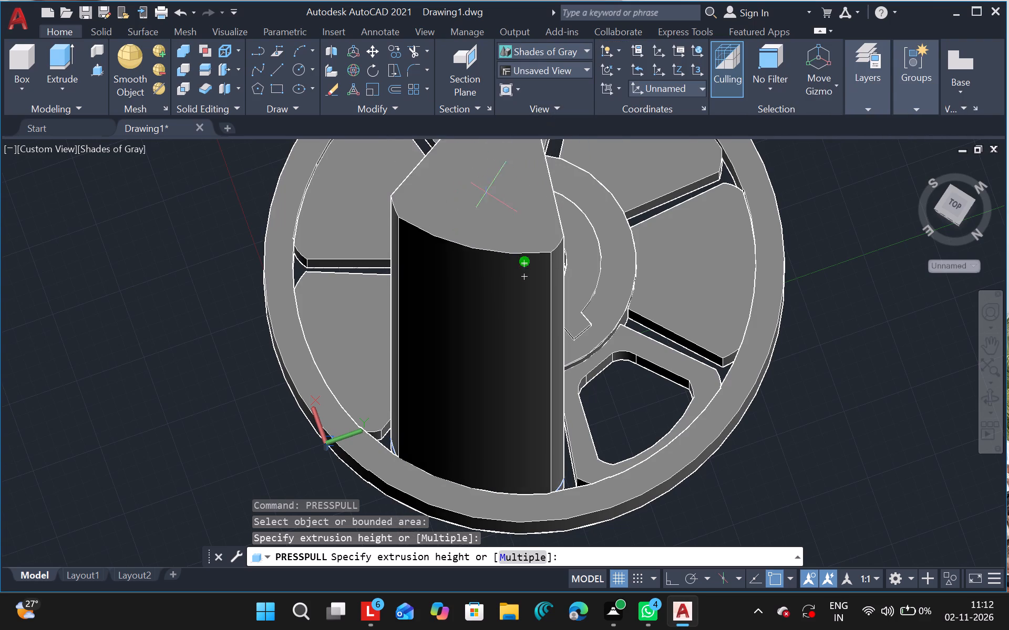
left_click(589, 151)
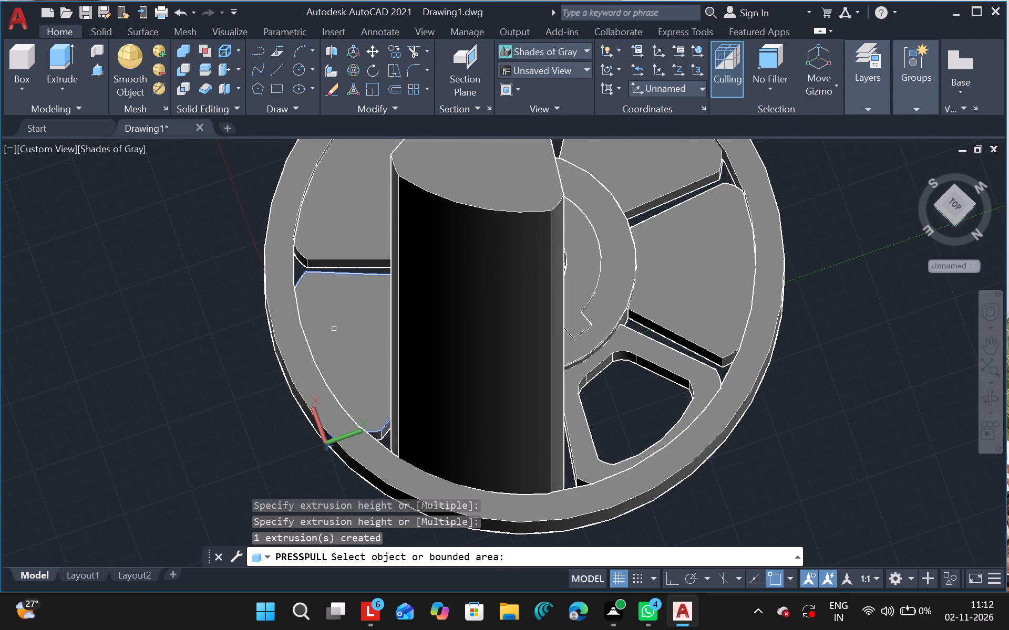
Press-pull the second solid sector panel clockwise from the open-window sector on the bottom face, setting the extrusion height freehand.
left_click_drag(334, 329, 353, 140)
left_click(353, 140)
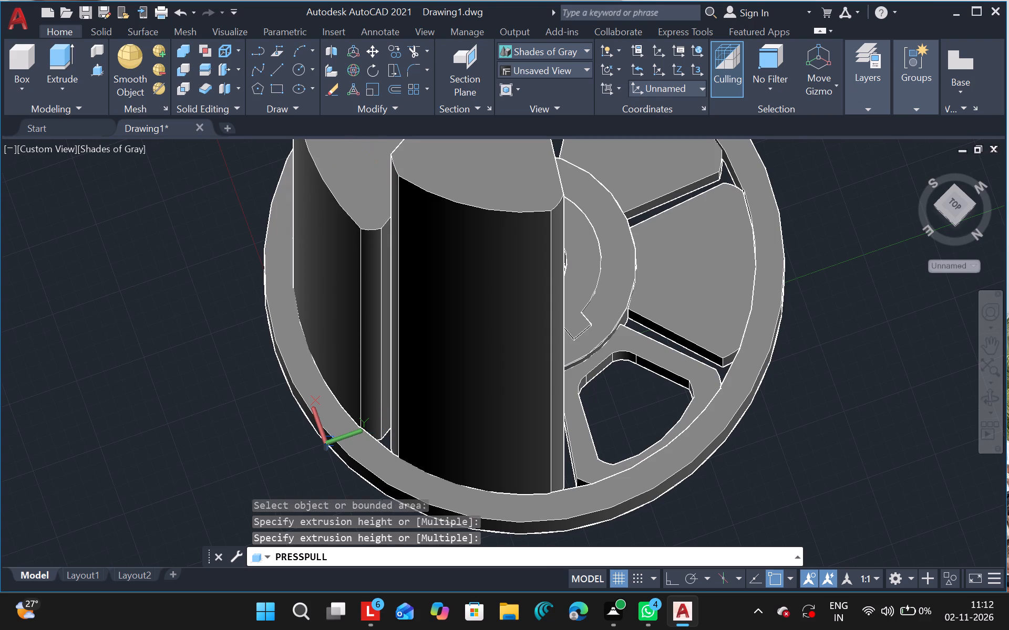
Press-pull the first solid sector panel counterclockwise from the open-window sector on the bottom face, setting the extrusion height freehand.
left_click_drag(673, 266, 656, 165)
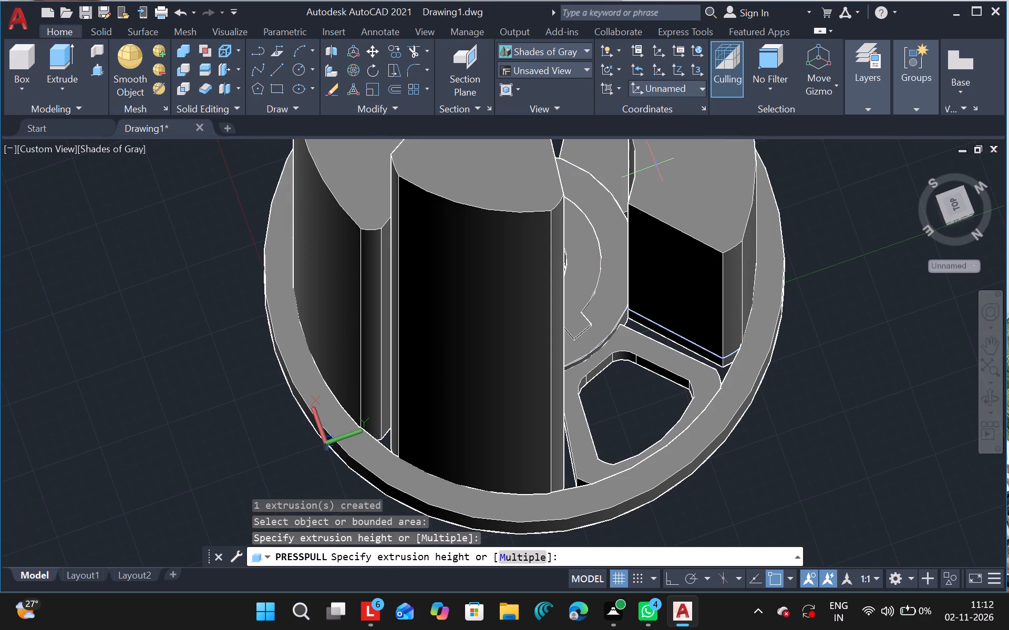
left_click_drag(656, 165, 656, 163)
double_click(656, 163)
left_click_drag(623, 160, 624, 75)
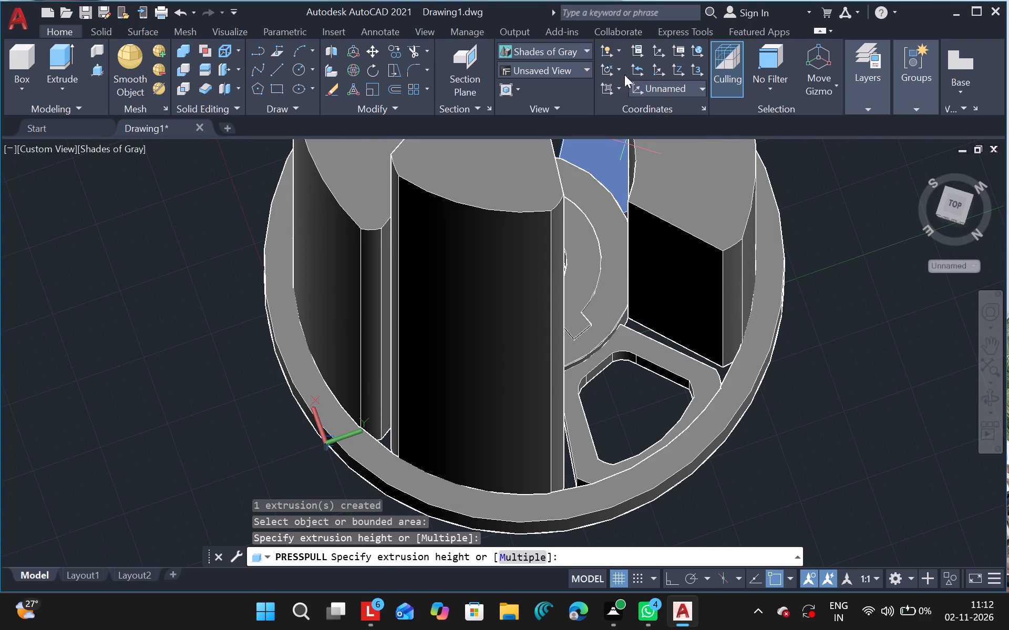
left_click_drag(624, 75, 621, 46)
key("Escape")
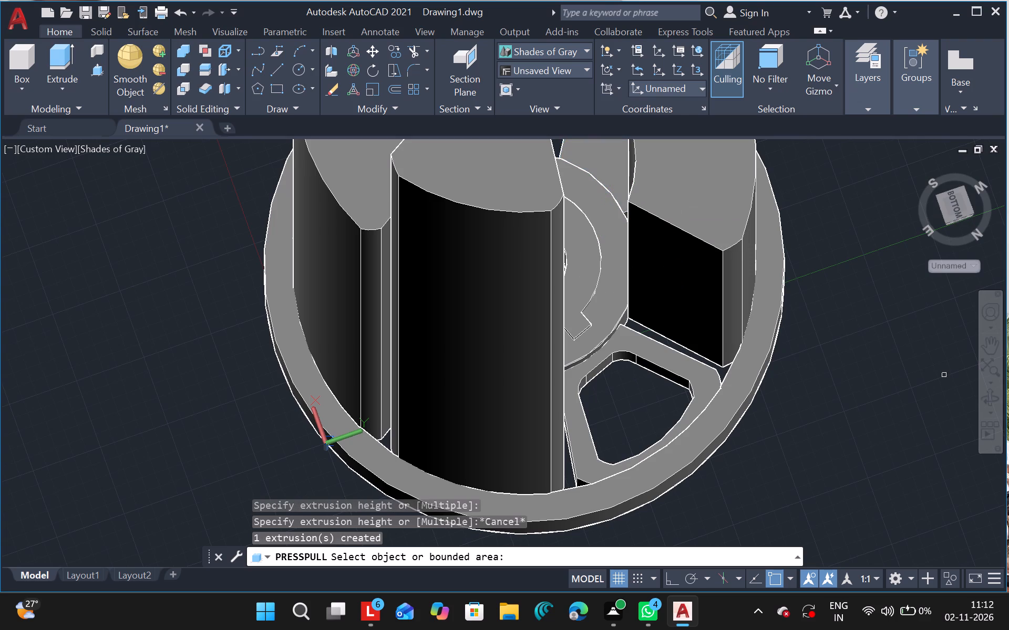
Examine the raised sector panels, keyed hub and open window from the side and from the wheel's bottom face.
left_click(991, 392)
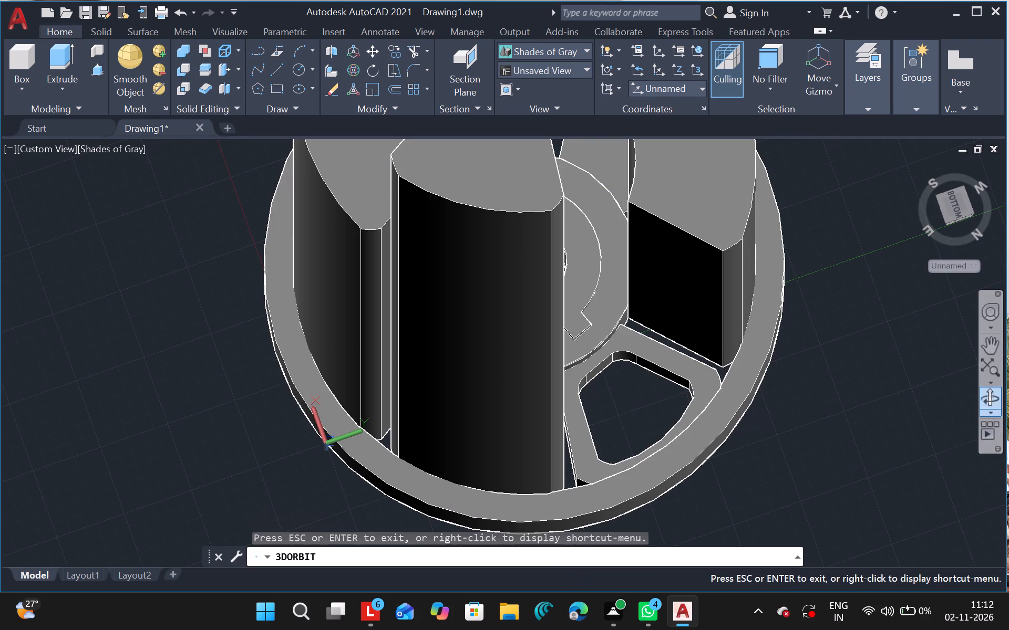
left_click_drag(656, 326, 710, 573)
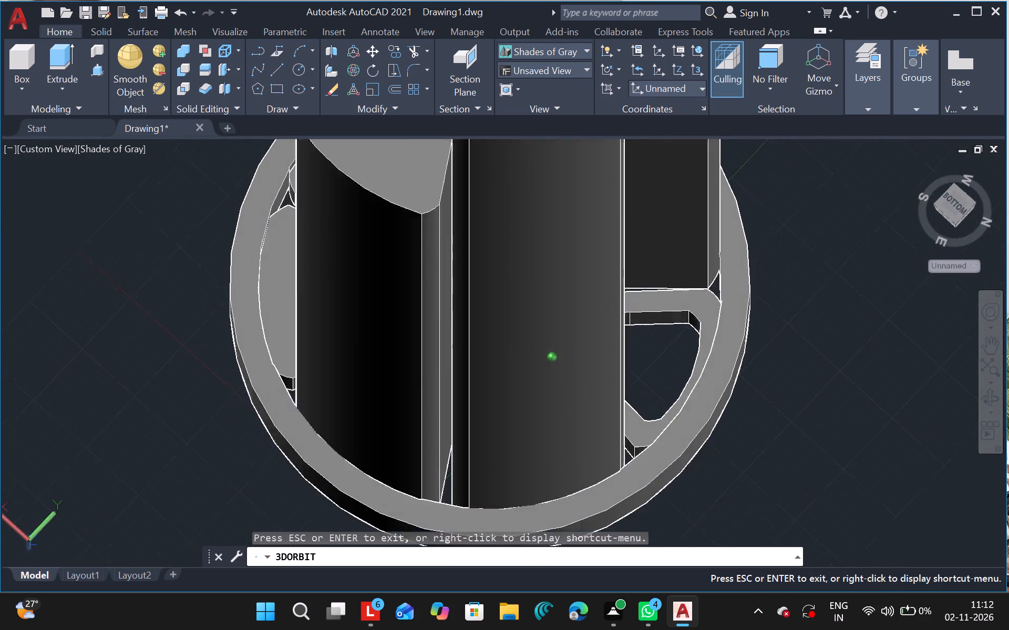
left_click_drag(710, 573, 662, 560)
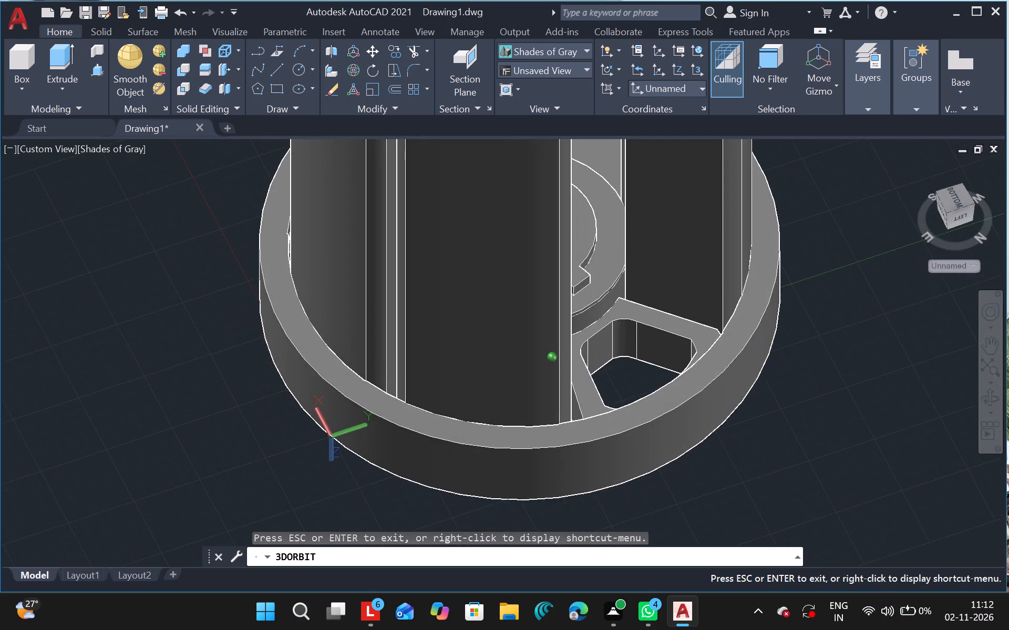
left_click_drag(662, 560, 578, 548)
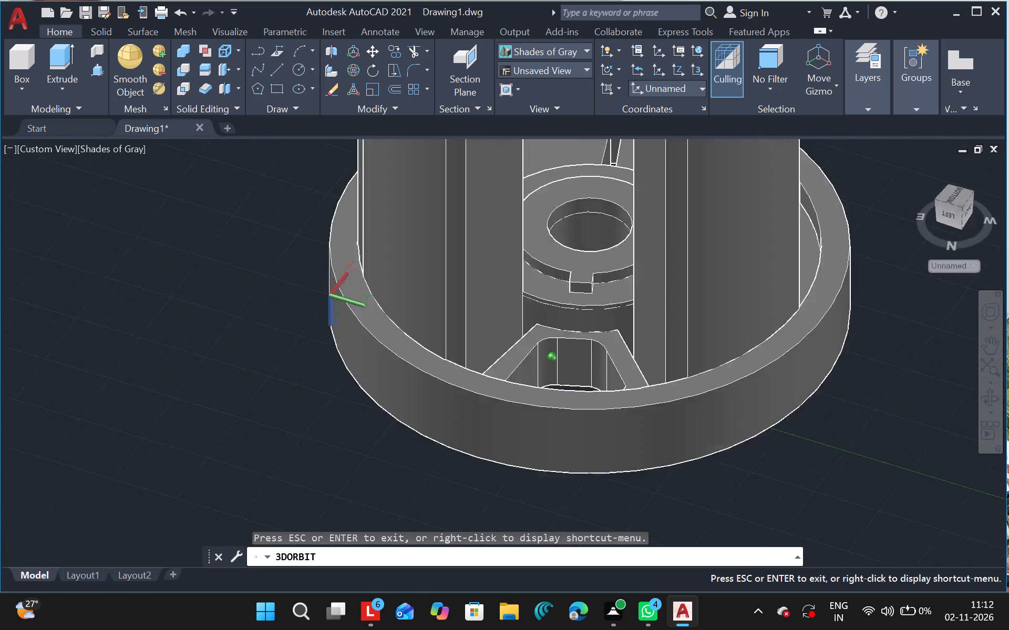
left_click_drag(578, 548, 636, 629)
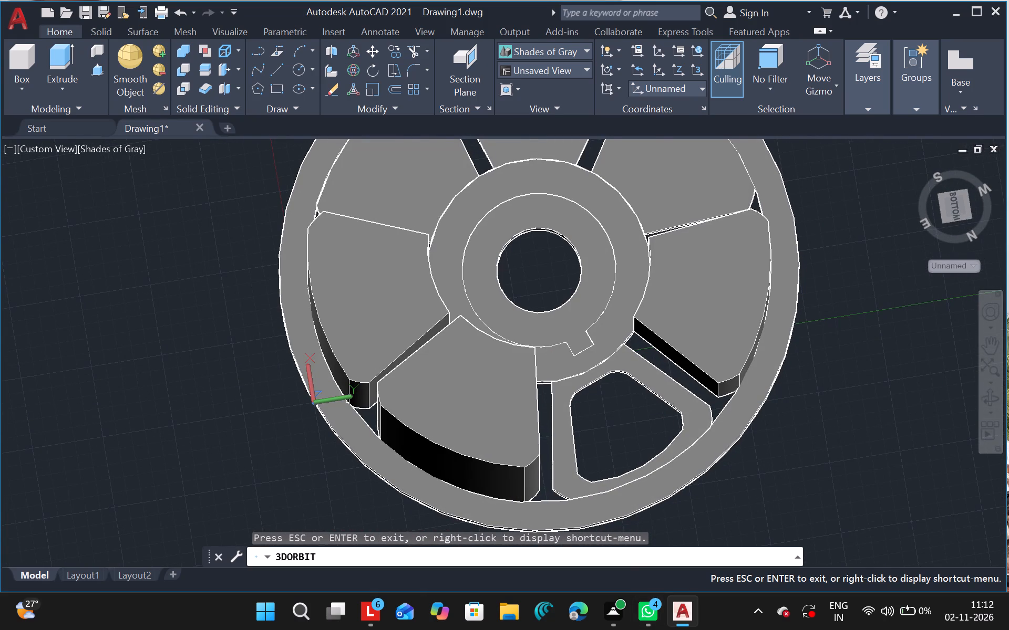
scroll(582, 300, "down", 3, "ctrl")
left_click_drag(519, 290, 529, 380)
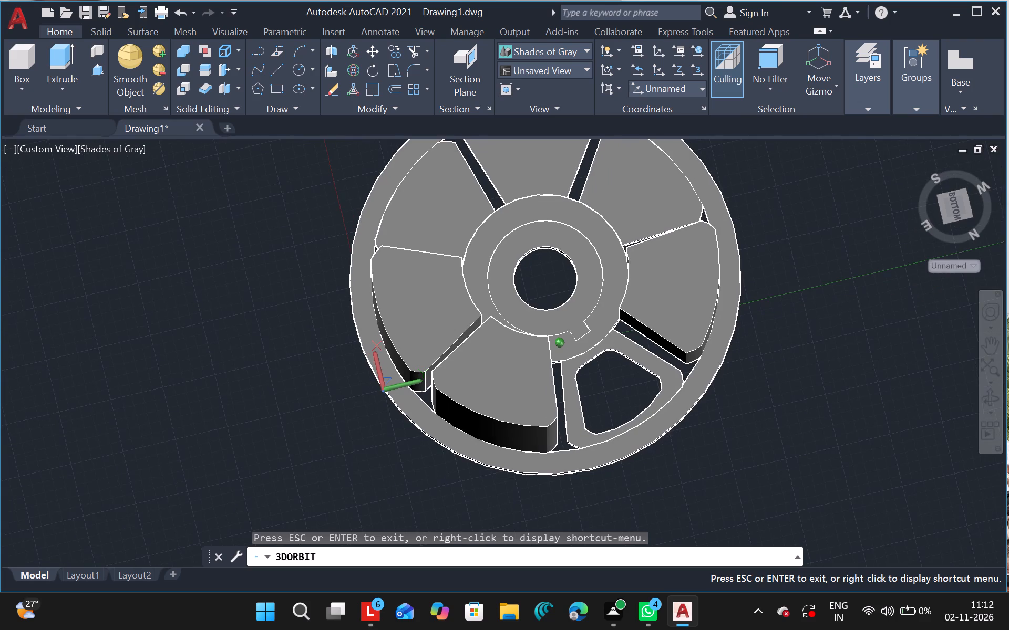
left_click_drag(529, 380, 529, 426)
key("Escape")
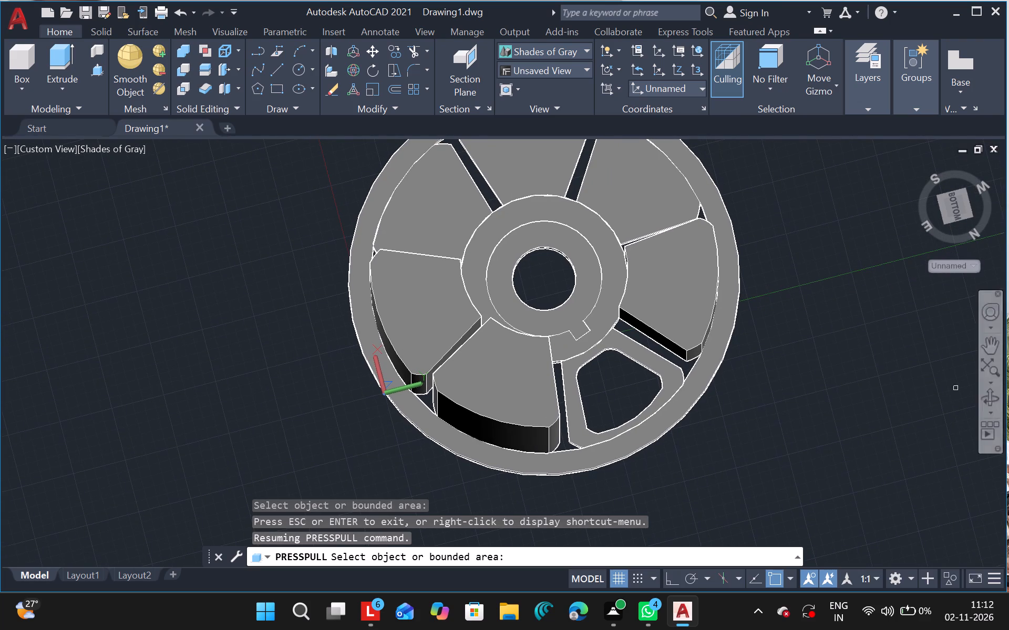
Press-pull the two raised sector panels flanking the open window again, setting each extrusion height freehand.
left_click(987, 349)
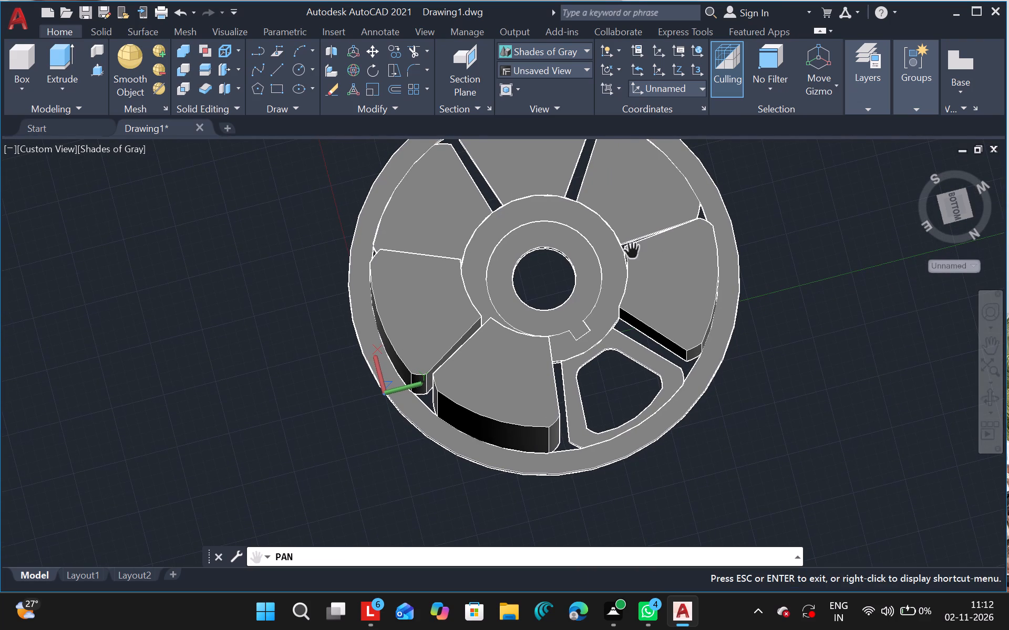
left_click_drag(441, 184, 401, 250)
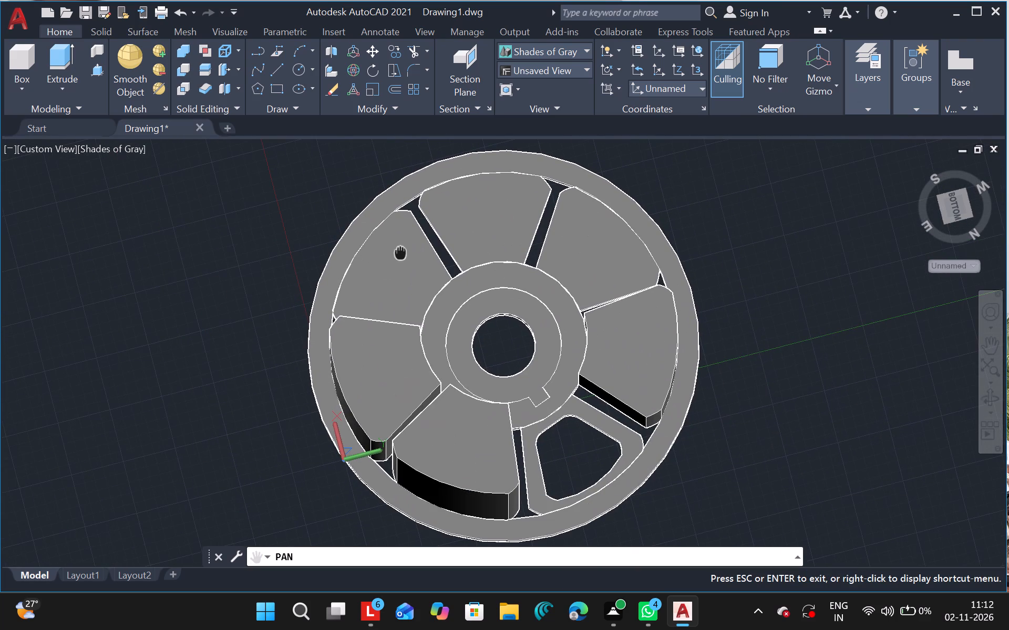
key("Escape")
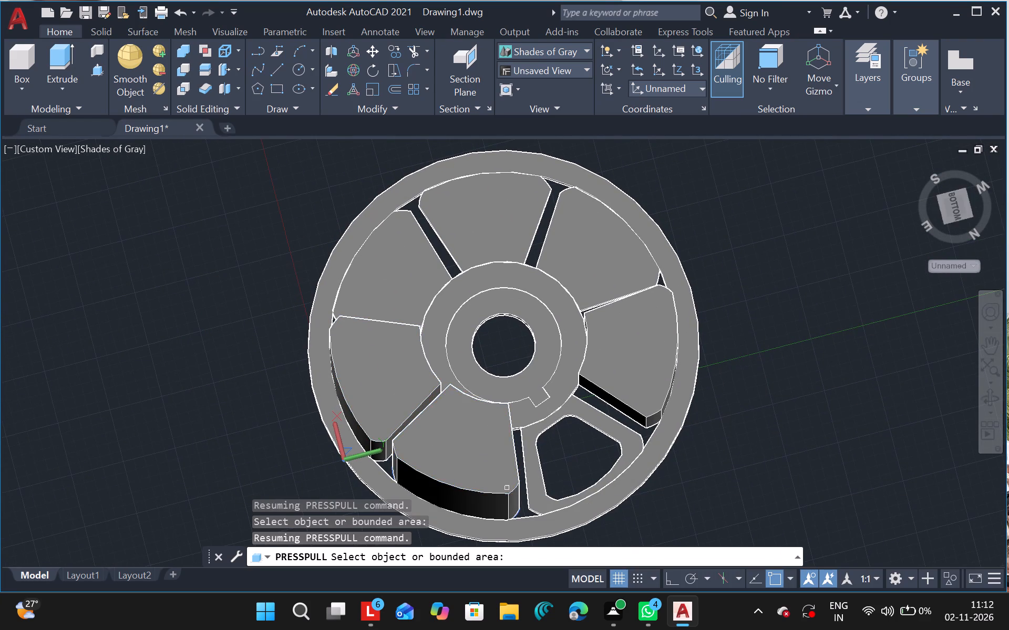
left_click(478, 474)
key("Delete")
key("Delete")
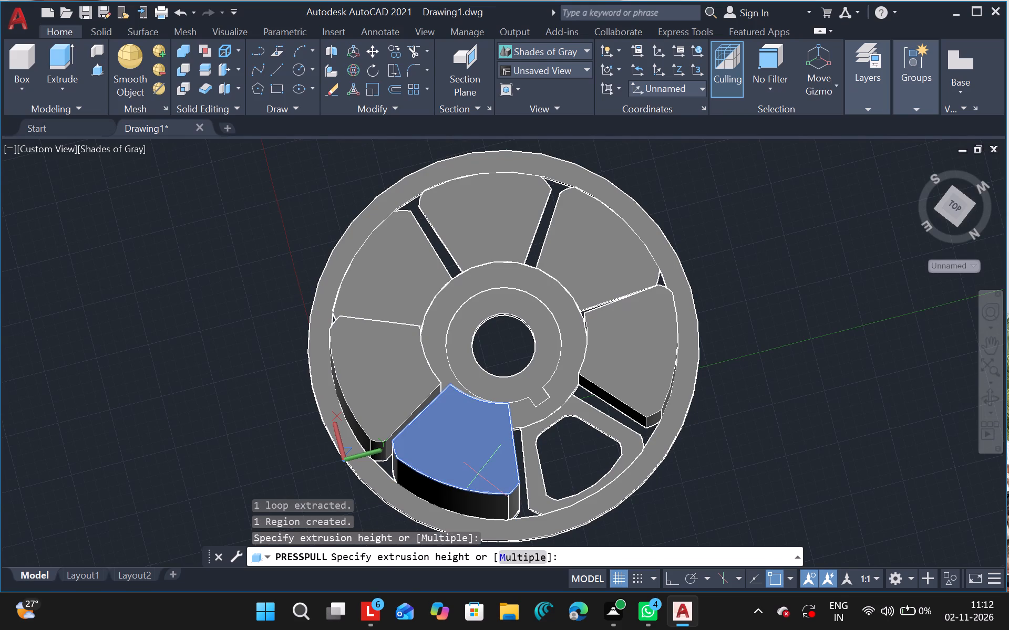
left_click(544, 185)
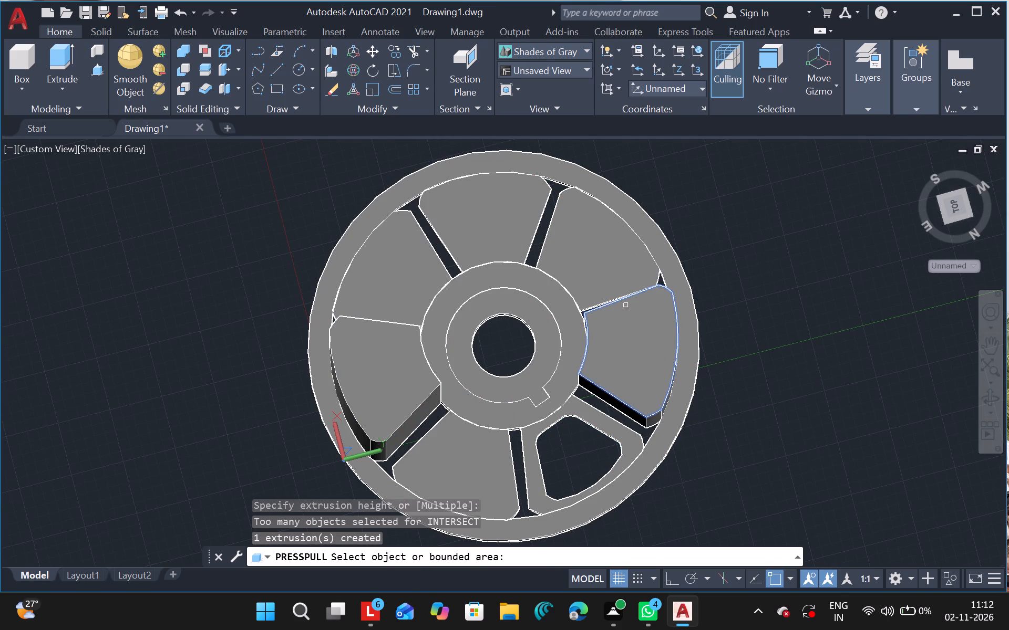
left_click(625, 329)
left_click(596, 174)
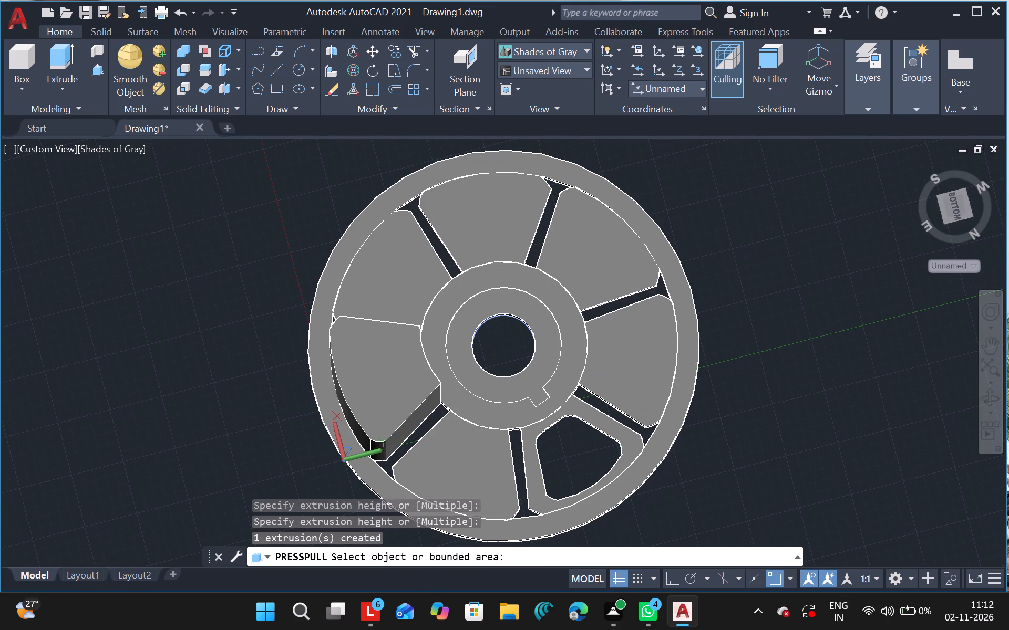
Press-pull the raised sector panel second clockwise from the open window further outward, setting the extrusion height freehand.
left_click(374, 382)
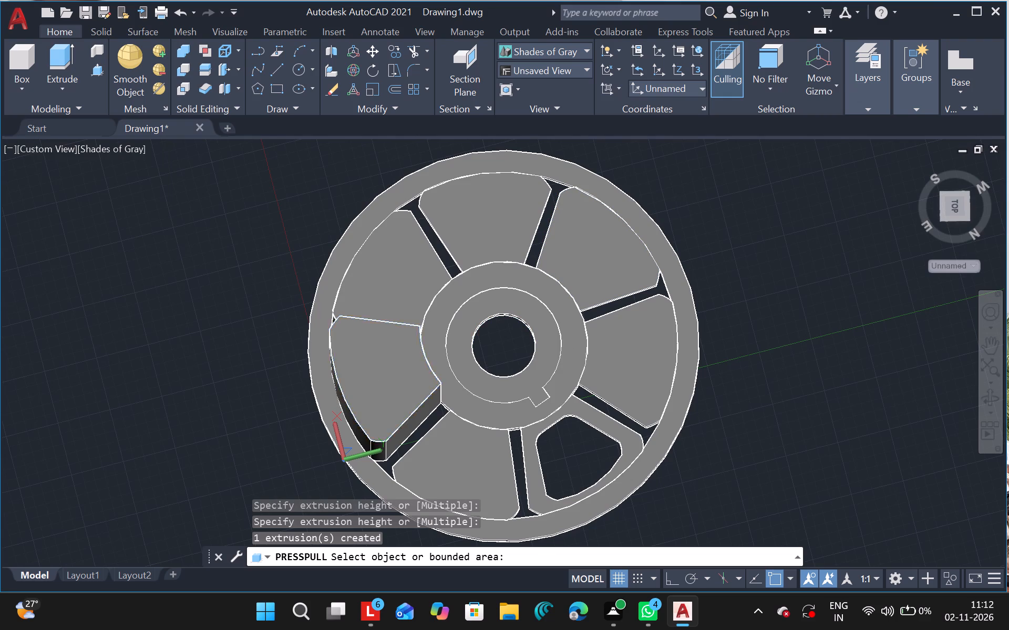
left_click_drag(377, 490, 386, 421)
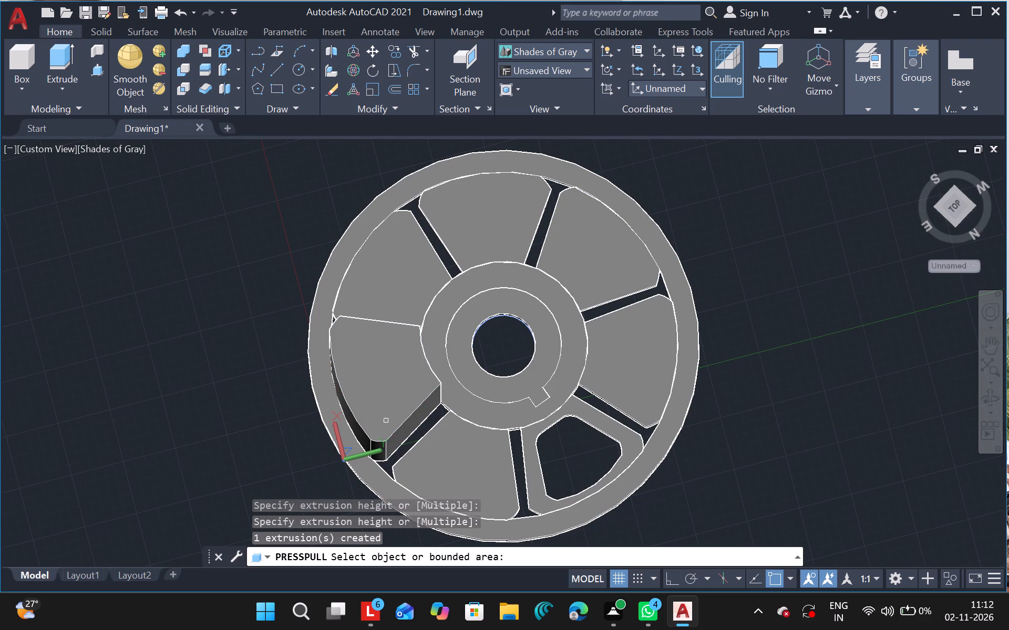
left_click_drag(386, 421, 387, 416)
left_click_drag(387, 416, 405, 229)
left_click(405, 229)
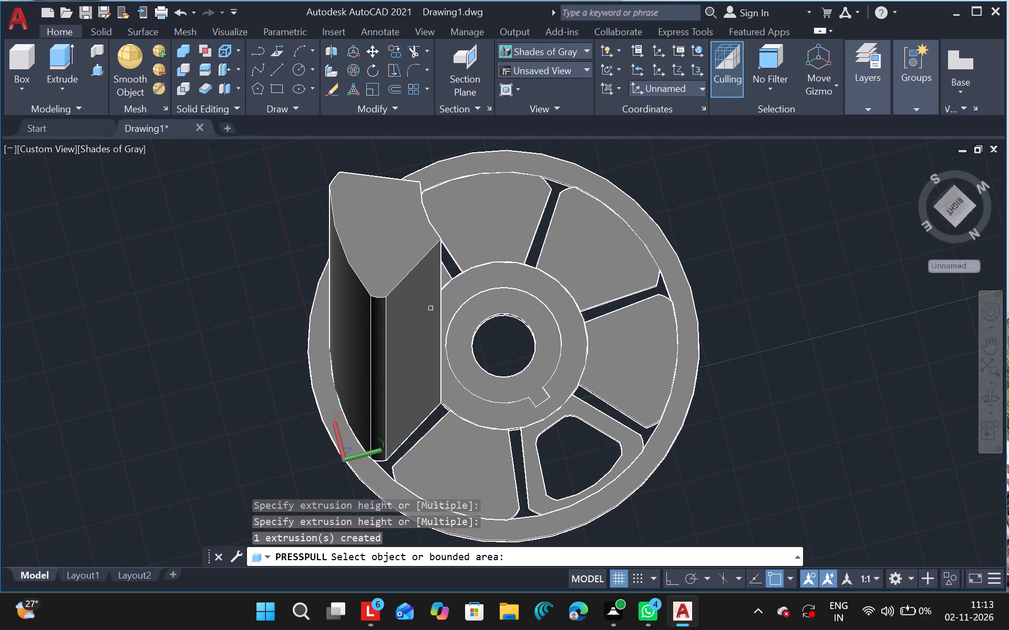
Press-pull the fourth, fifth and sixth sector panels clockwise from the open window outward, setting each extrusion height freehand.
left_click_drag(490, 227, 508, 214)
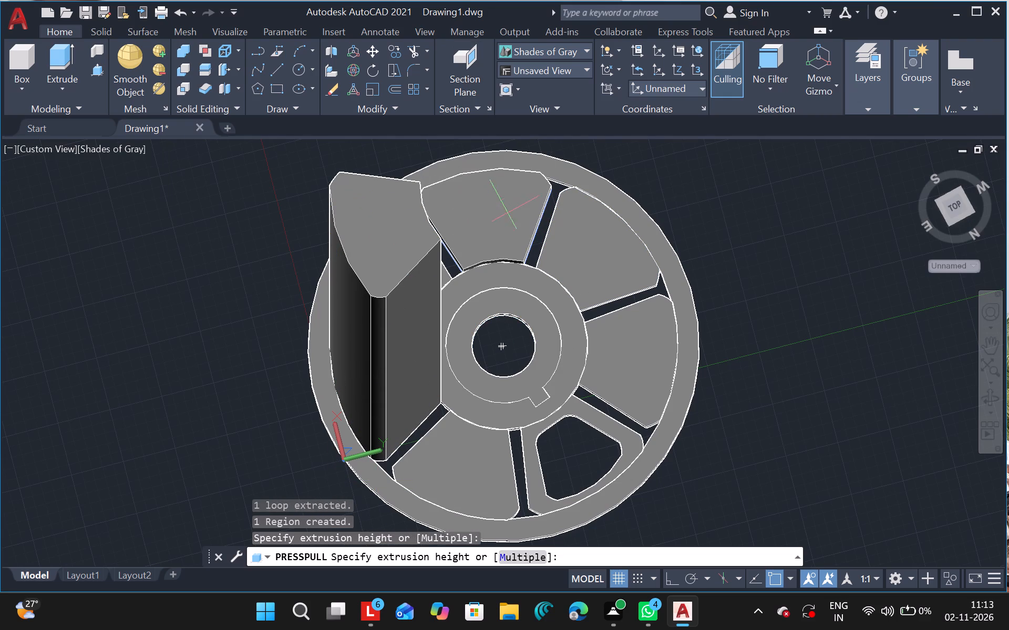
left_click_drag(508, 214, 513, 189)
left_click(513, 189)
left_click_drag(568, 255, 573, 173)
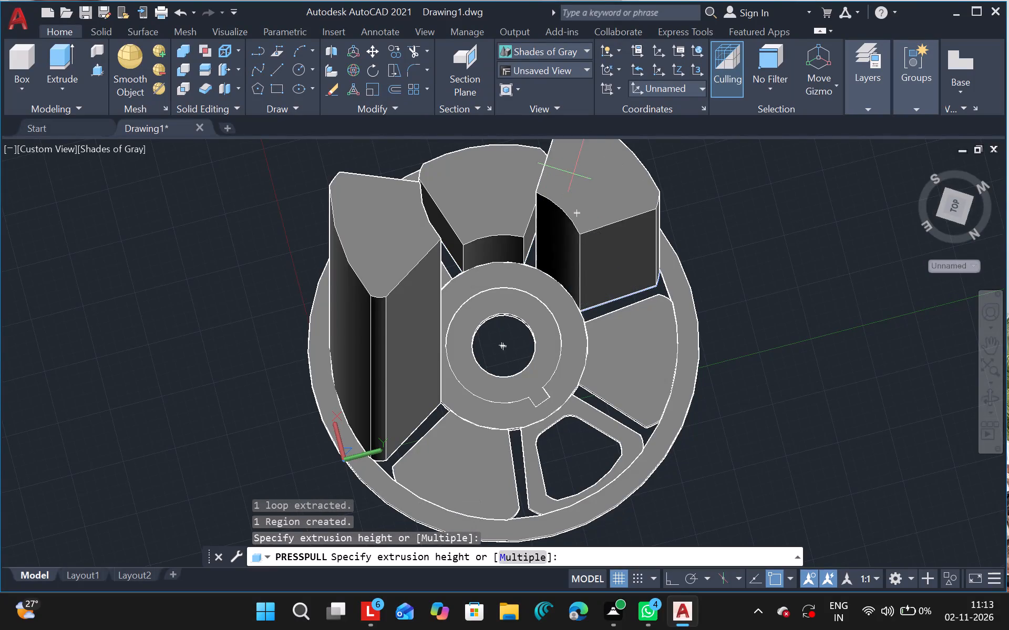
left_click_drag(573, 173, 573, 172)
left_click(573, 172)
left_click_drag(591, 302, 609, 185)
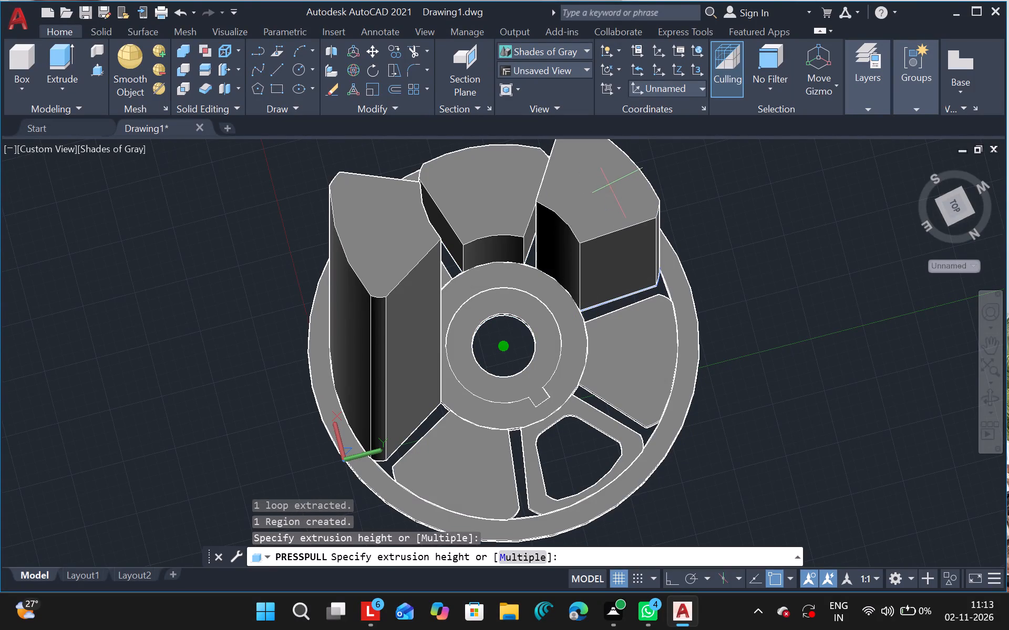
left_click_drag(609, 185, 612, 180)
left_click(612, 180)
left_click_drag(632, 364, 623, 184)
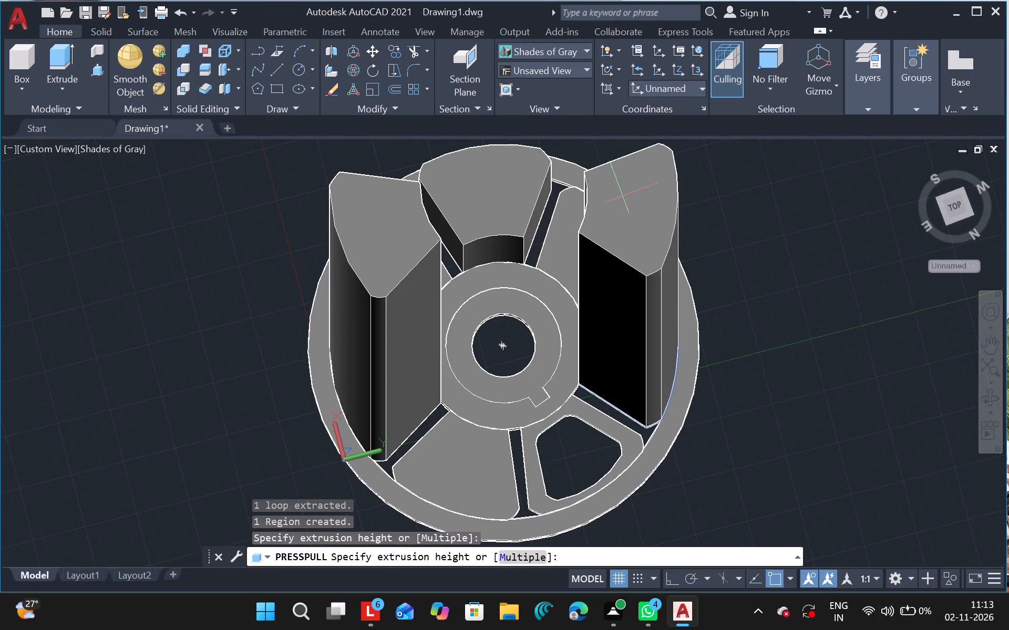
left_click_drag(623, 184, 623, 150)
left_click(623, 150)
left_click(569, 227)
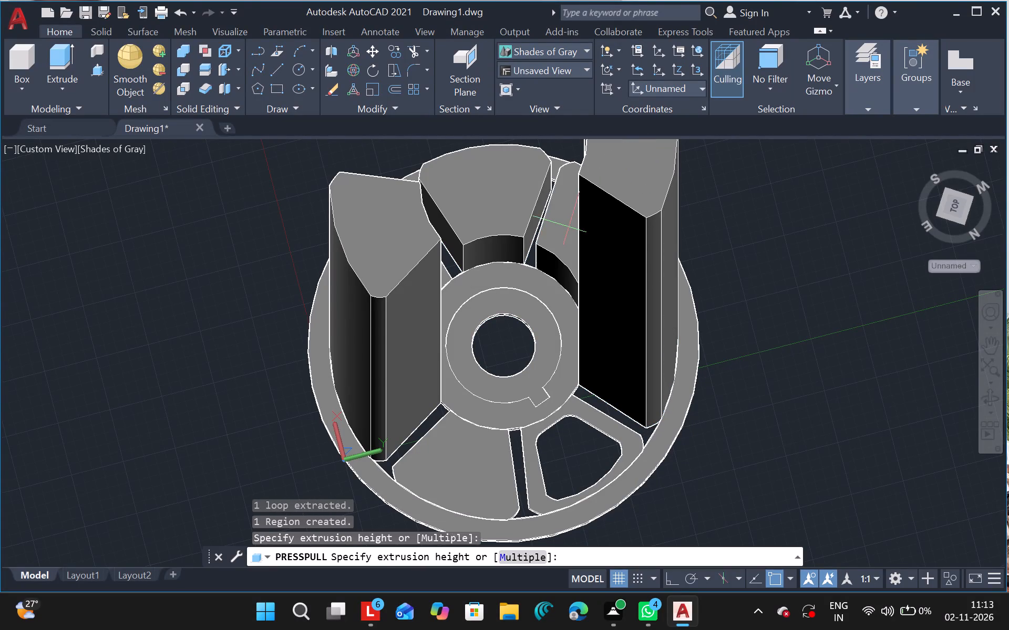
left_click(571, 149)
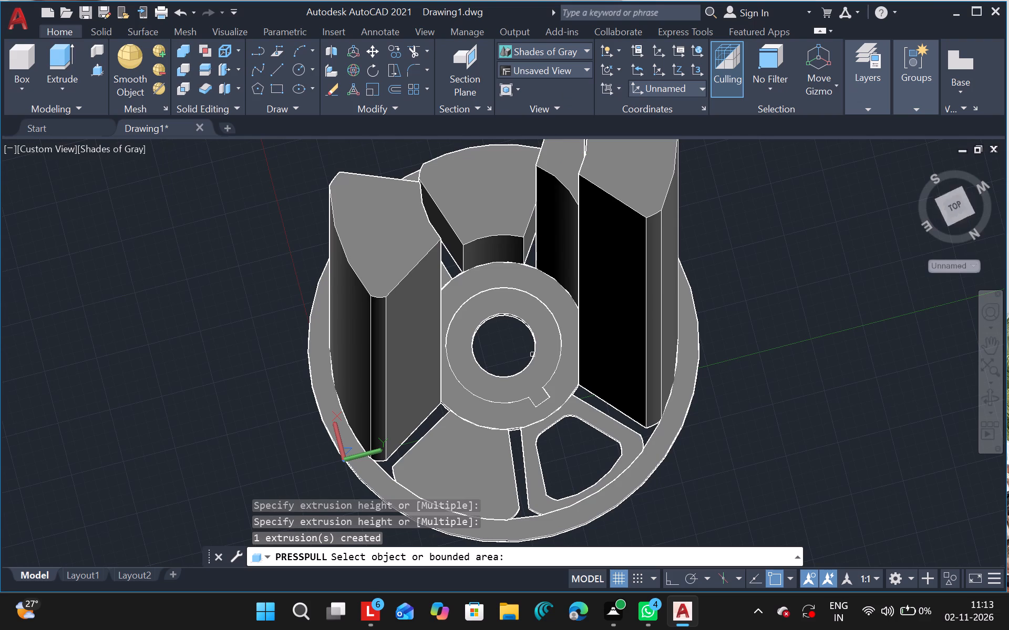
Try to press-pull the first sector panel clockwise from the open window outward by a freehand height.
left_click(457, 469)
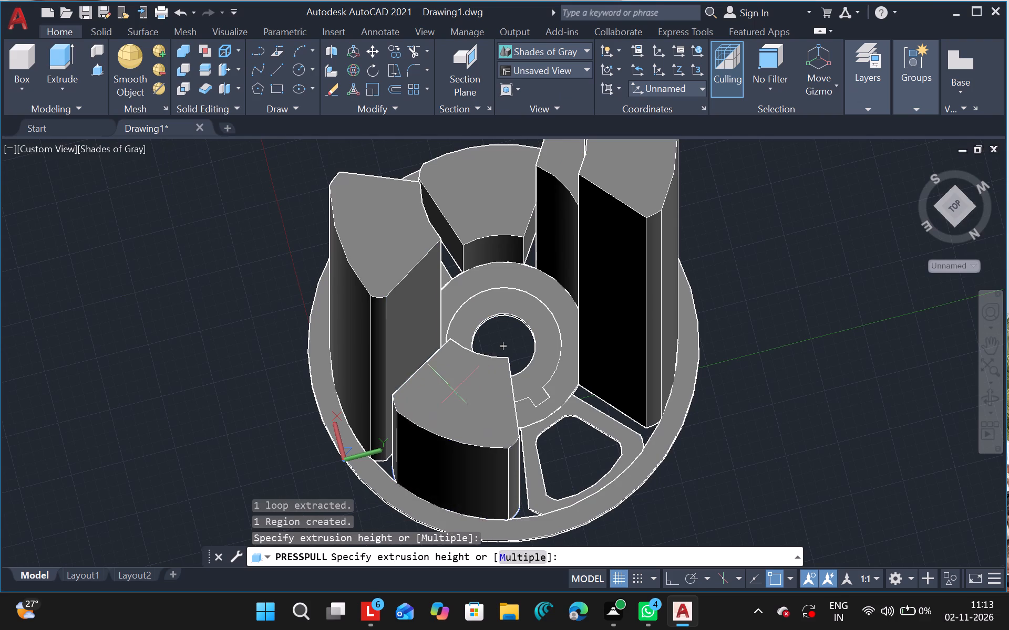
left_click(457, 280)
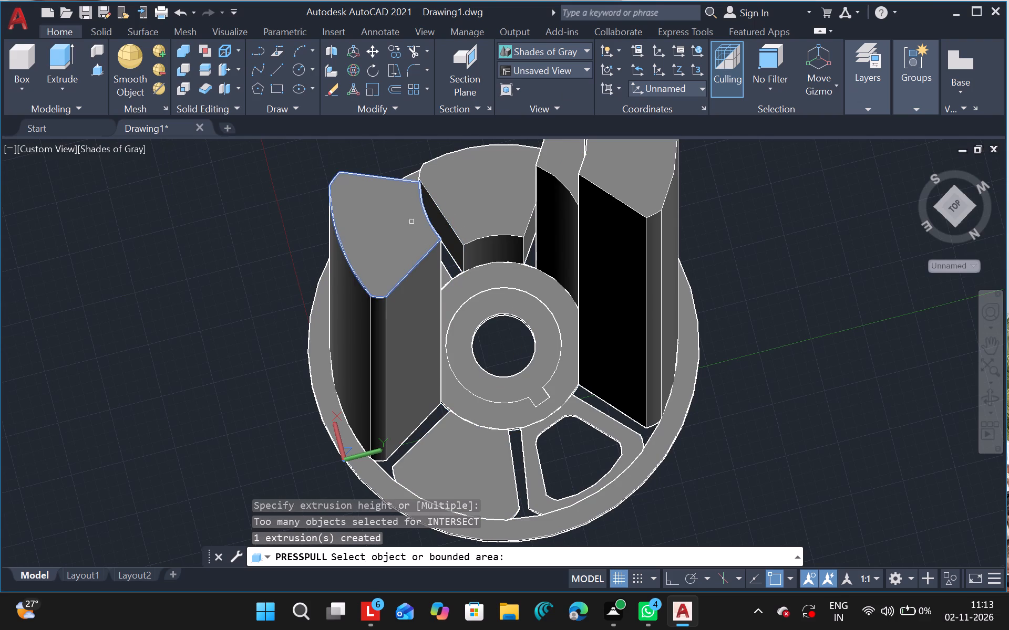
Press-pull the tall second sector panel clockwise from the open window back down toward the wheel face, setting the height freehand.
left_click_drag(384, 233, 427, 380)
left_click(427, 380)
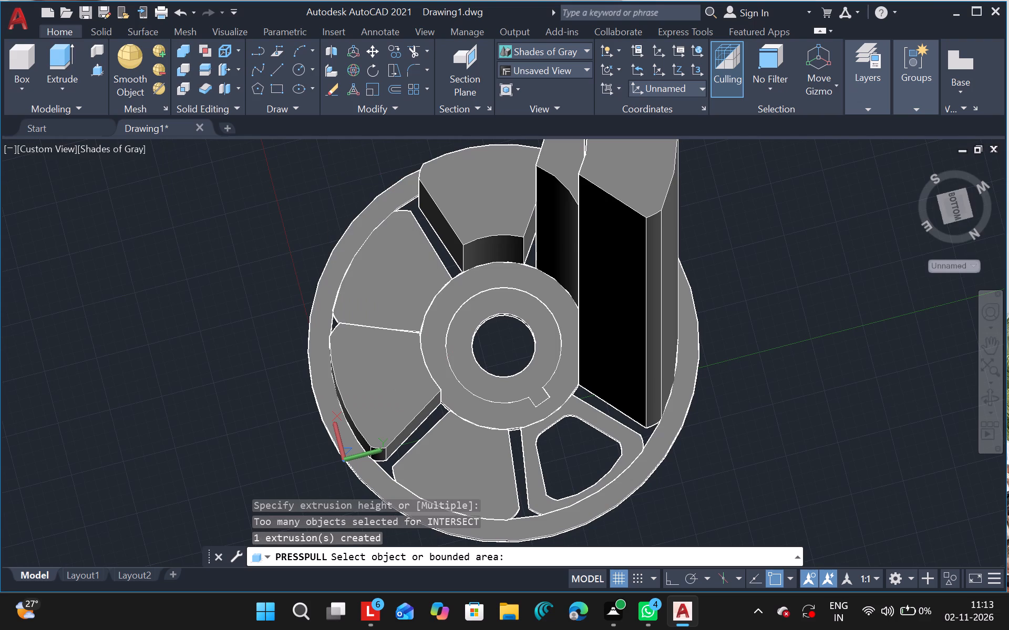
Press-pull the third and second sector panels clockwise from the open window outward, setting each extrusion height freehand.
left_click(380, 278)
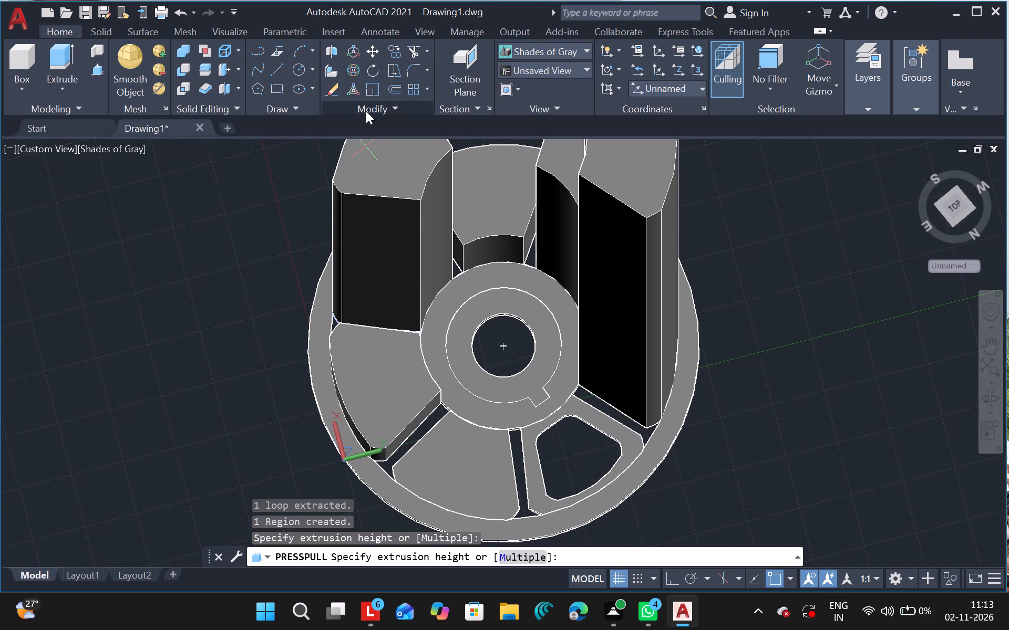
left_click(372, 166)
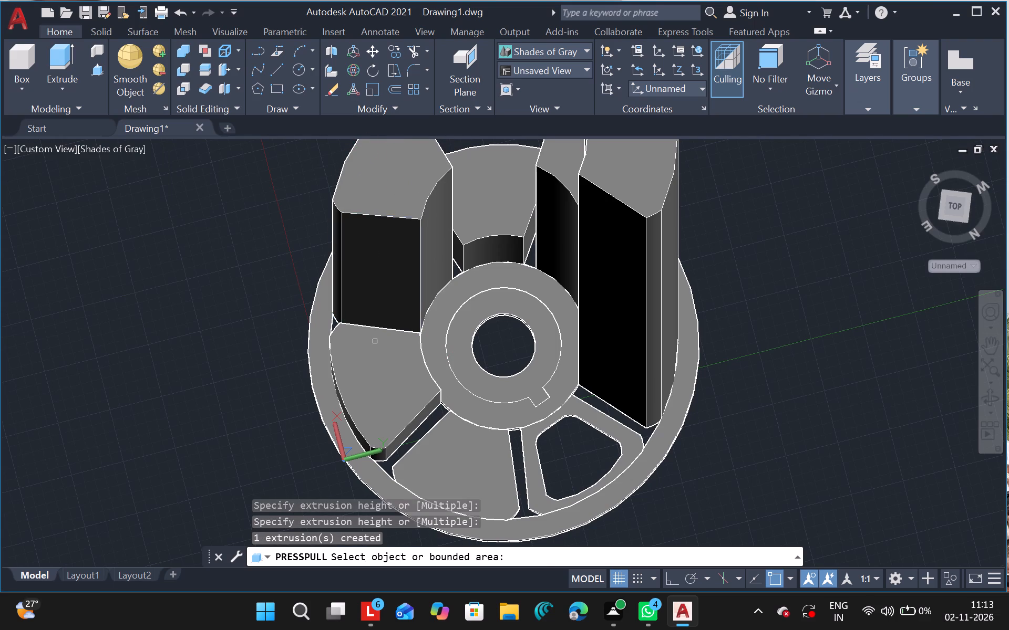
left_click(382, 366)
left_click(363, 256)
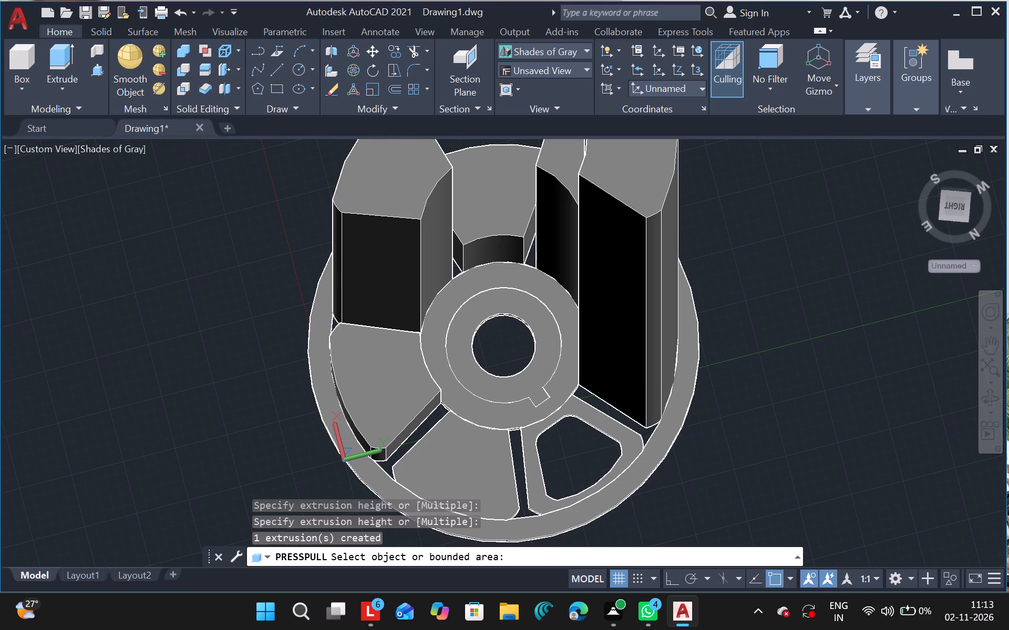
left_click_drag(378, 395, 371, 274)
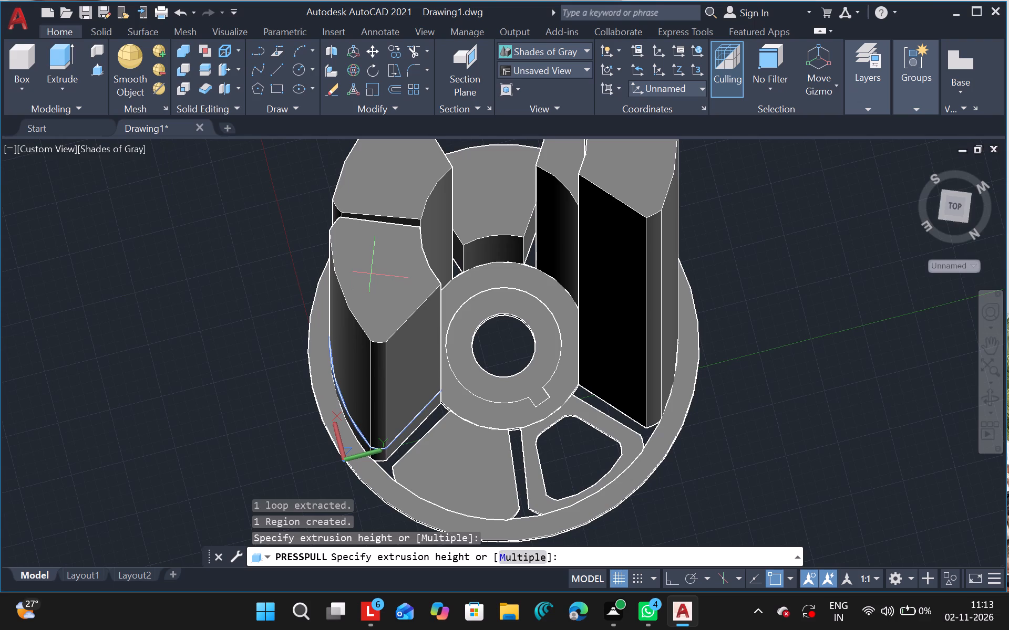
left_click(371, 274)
Press-pull the first sector panel clockwise from the open window slightly outward, setting a low extrusion height freehand.
left_click(462, 438)
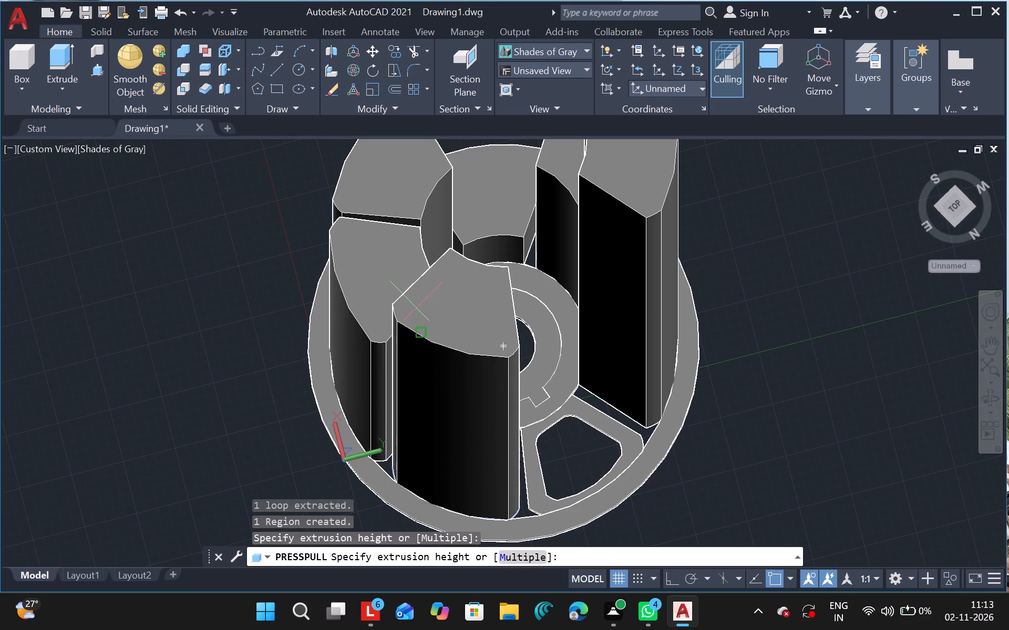
left_click(427, 353)
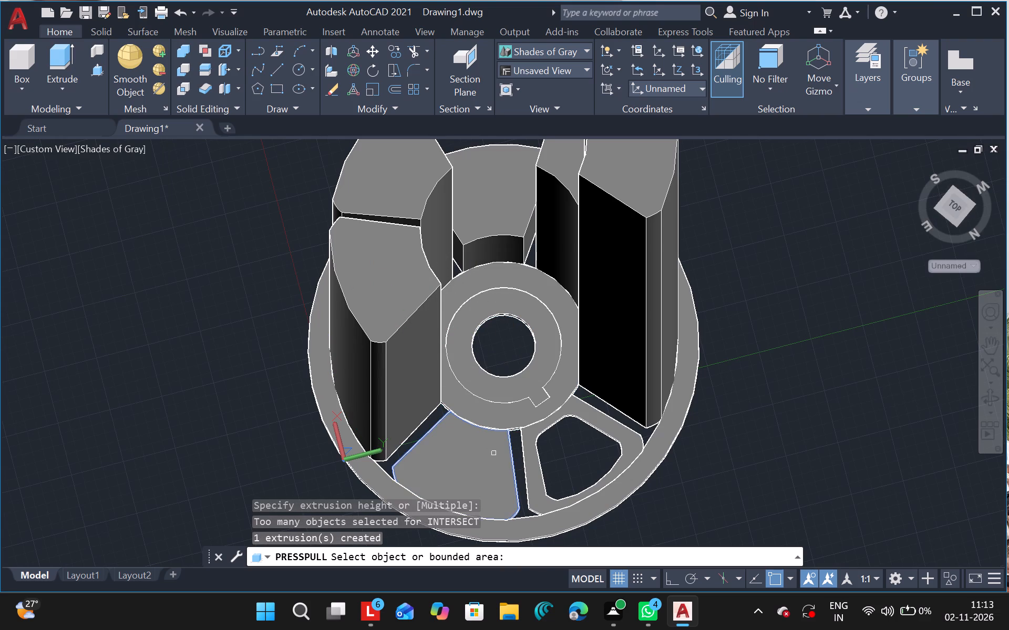
left_click(494, 454)
left_click(479, 377)
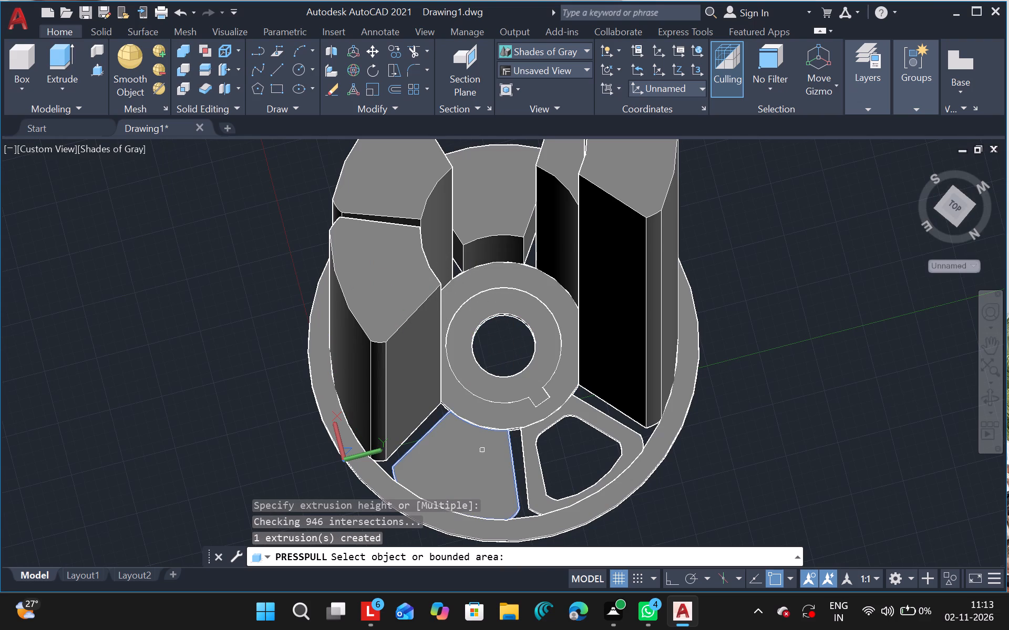
left_click(485, 474)
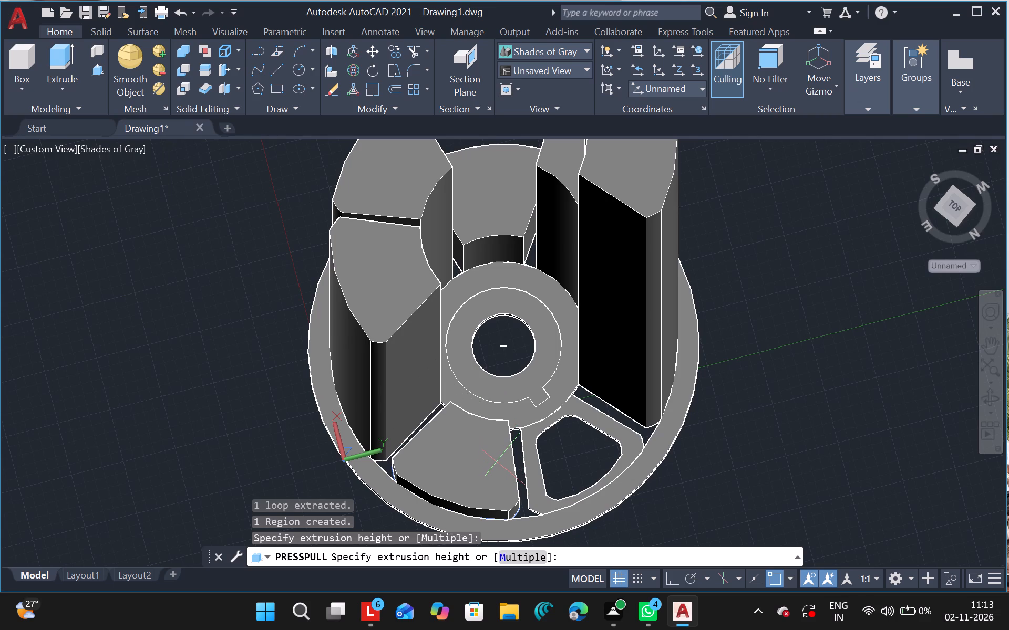
left_click(497, 465)
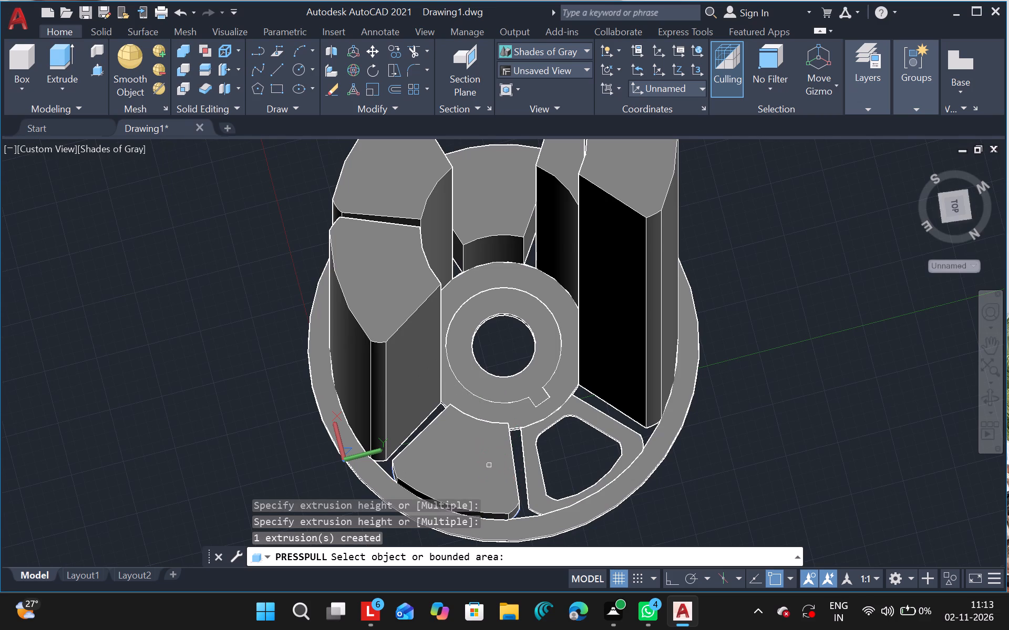
Press-pull the raised second sector panel clockwise from the open window inward in stages, leaving it only slightly raised.
left_click(368, 301)
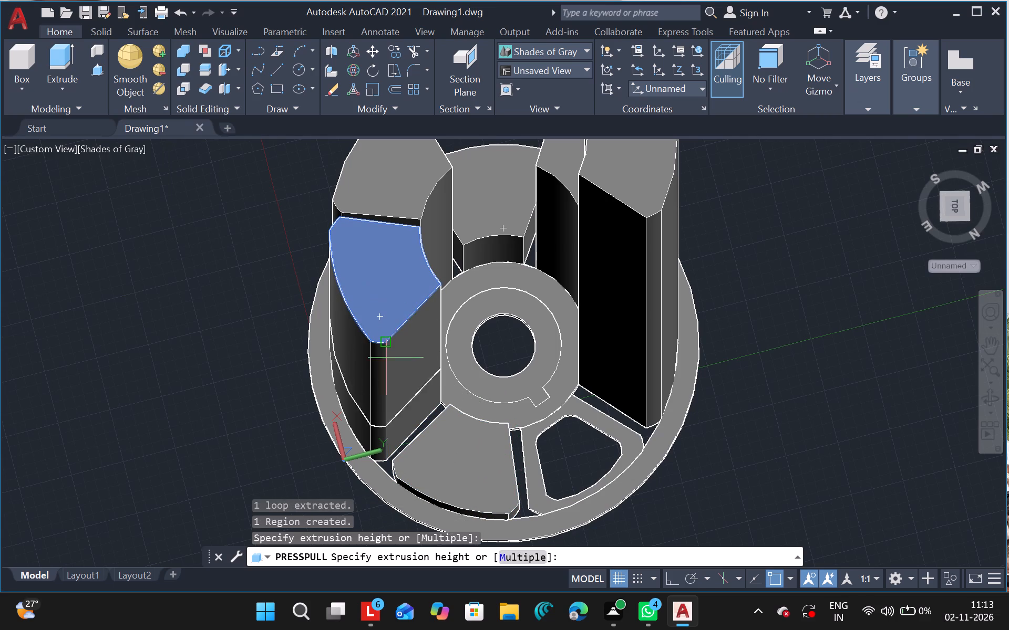
left_click(393, 376)
left_click(385, 324)
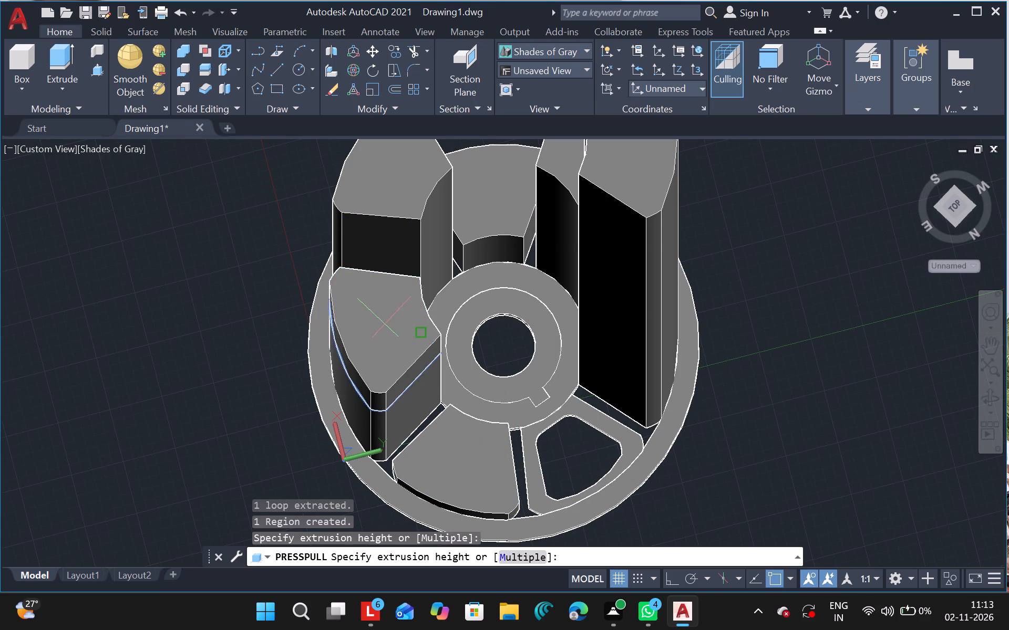
left_click(398, 386)
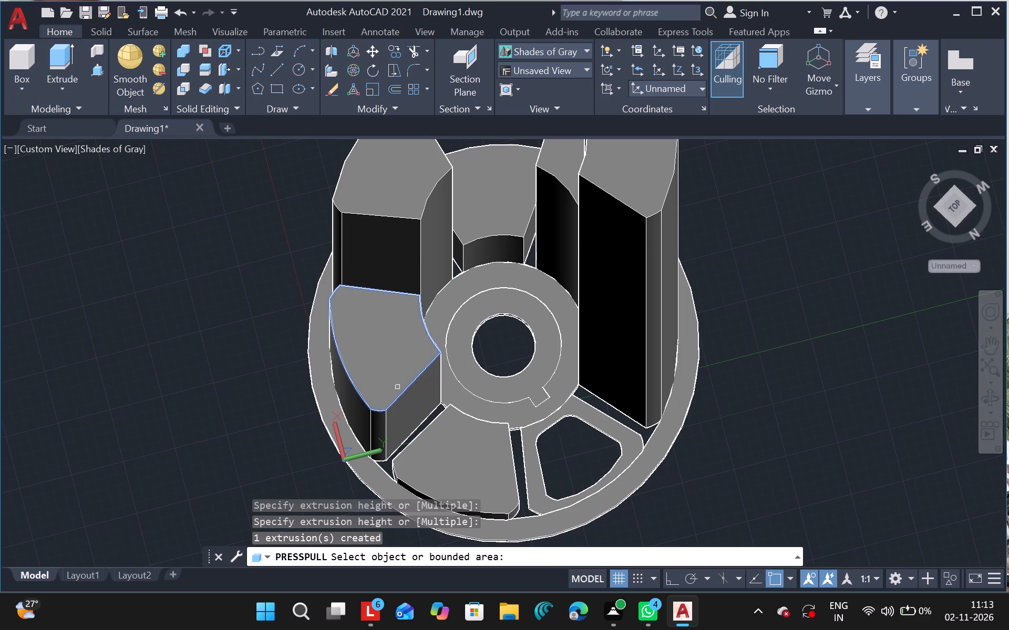
left_click(398, 388)
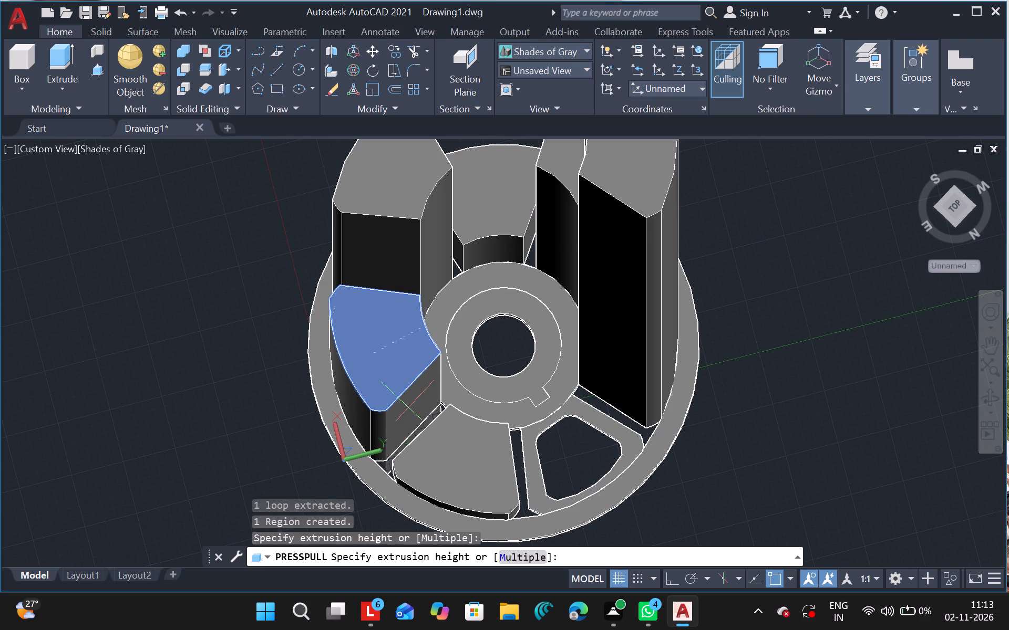
left_click(408, 408)
left_click(385, 369)
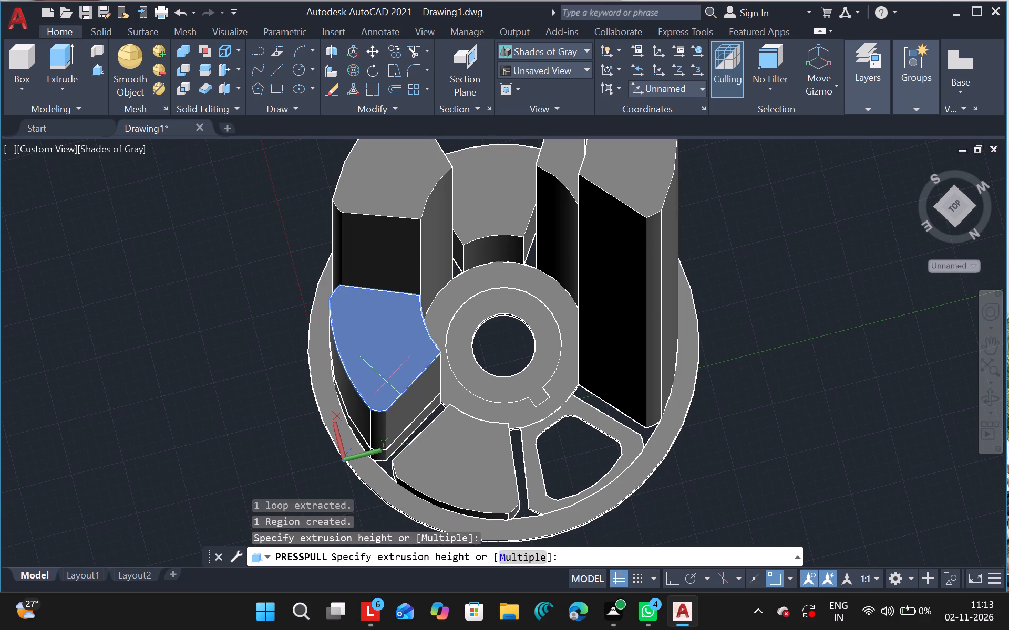
left_click(386, 382)
Press-pull the raised third sector panel clockwise from the open window inward to a low height near its neighbouring panel's level.
left_click_drag(405, 188, 404, 288)
left_click(404, 288)
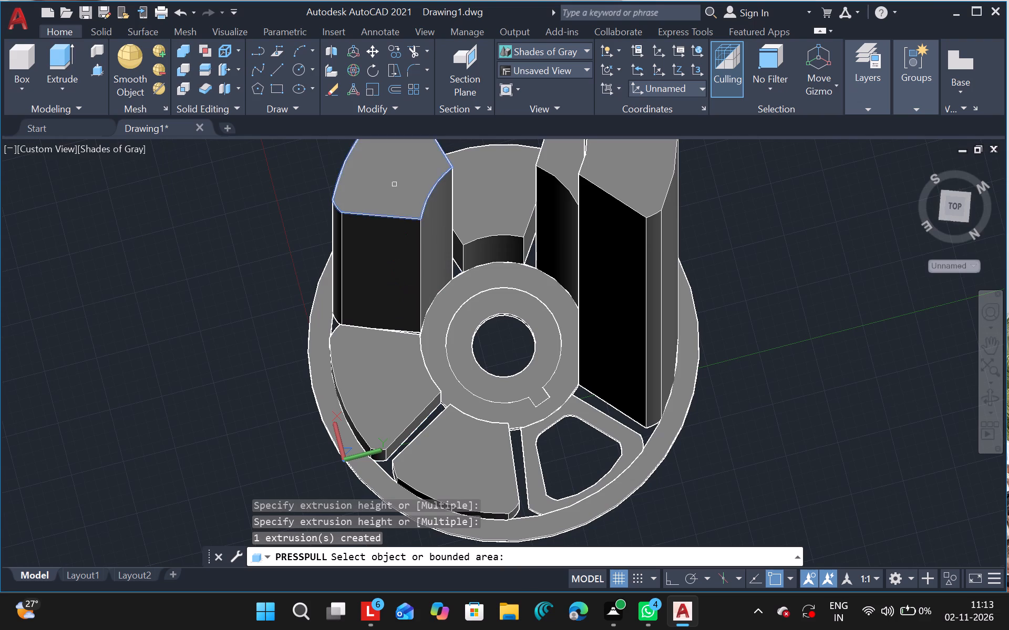
left_click_drag(395, 185, 409, 259)
left_click(409, 259)
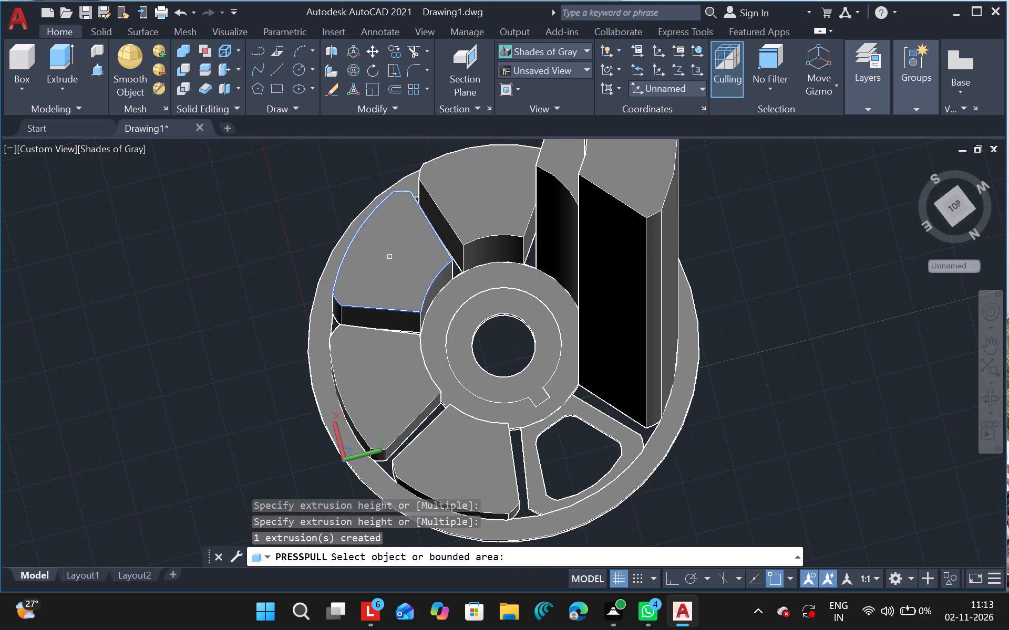
left_click_drag(398, 262, 399, 269)
left_click(399, 269)
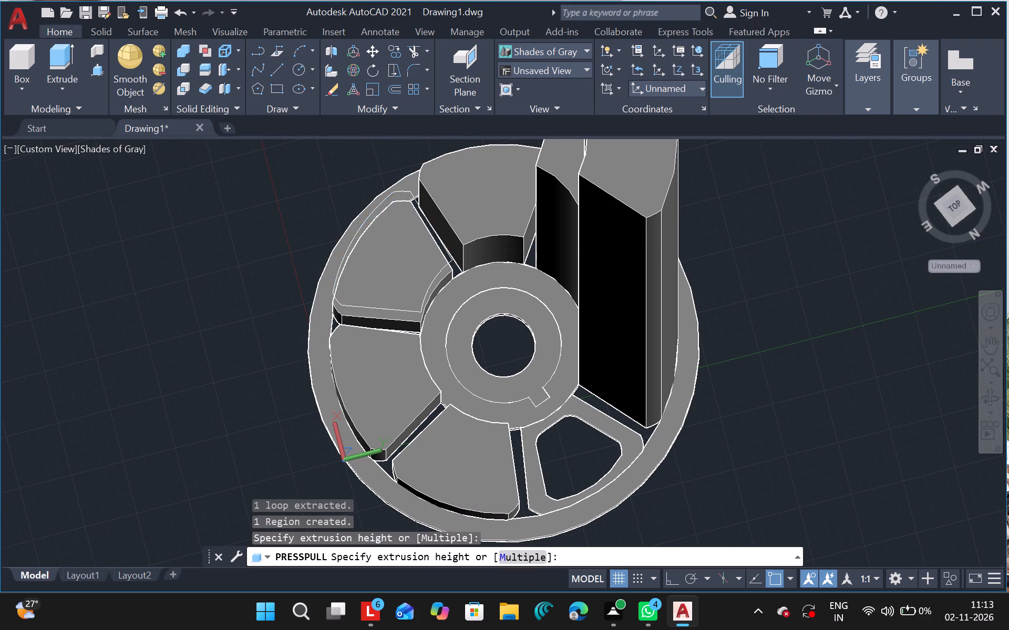
left_click_drag(403, 297, 407, 307)
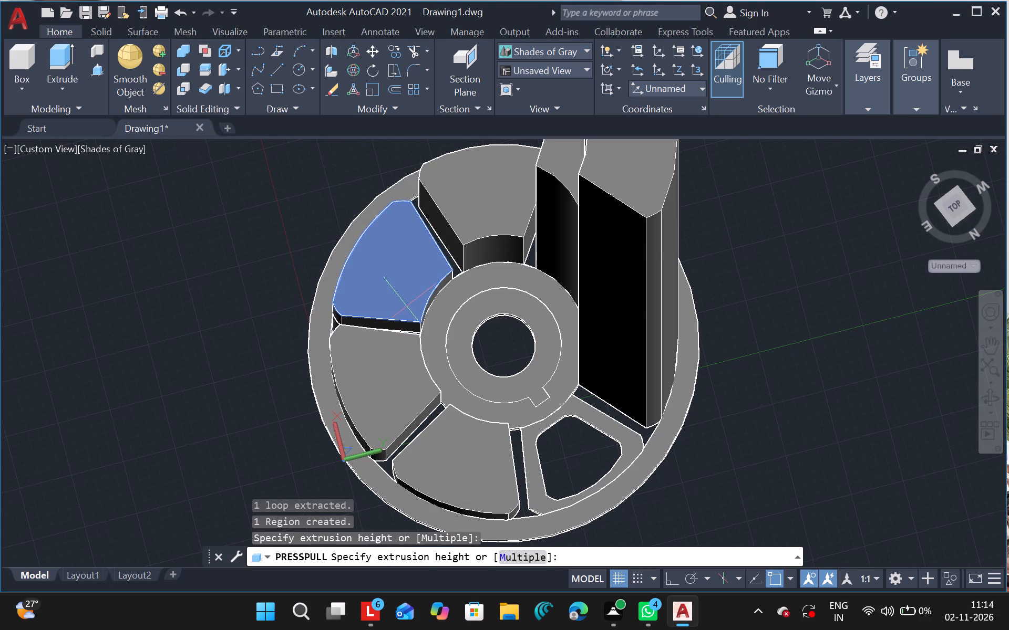
left_click_drag(407, 307, 407, 313)
left_click(407, 313)
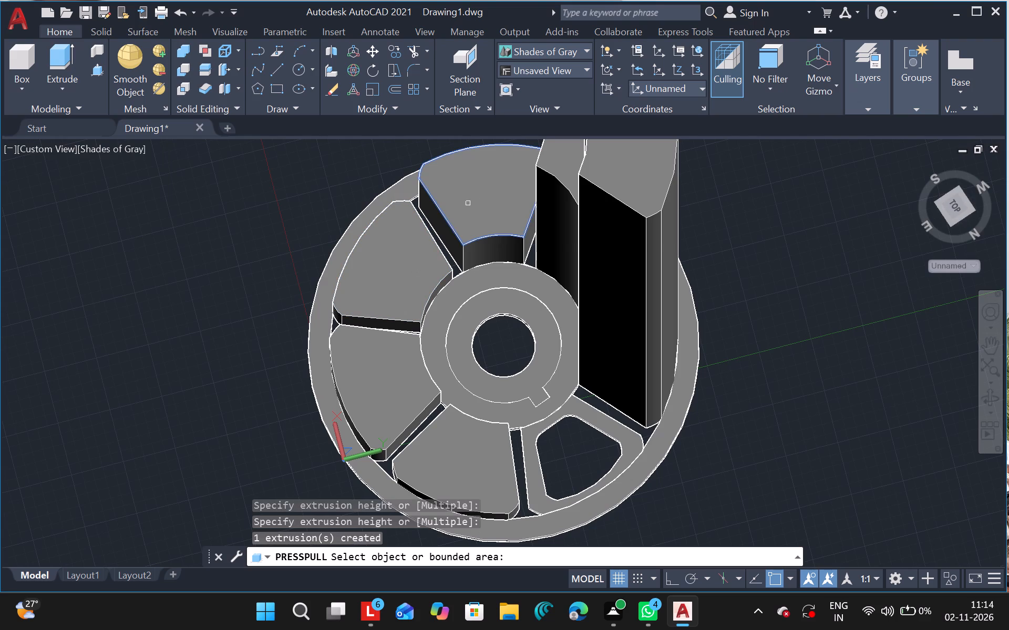
Press-pull the raised fourth, fifth and sixth sector panels clockwise from the open window inward to low freehand heights.
left_click_drag(476, 201, 480, 214)
left_click(480, 214)
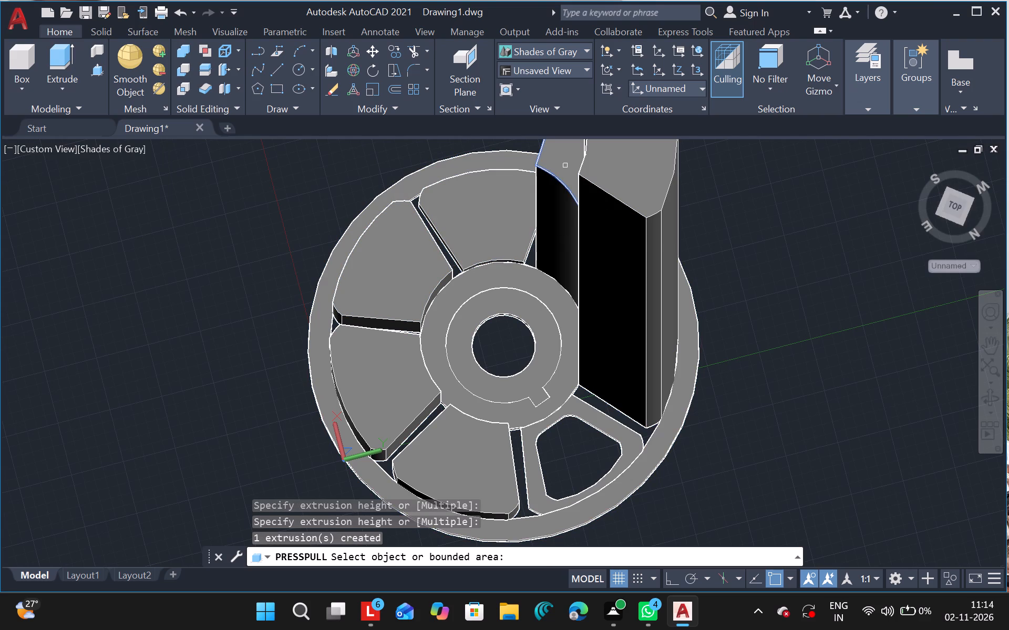
left_click_drag(565, 166, 564, 243)
left_click(564, 243)
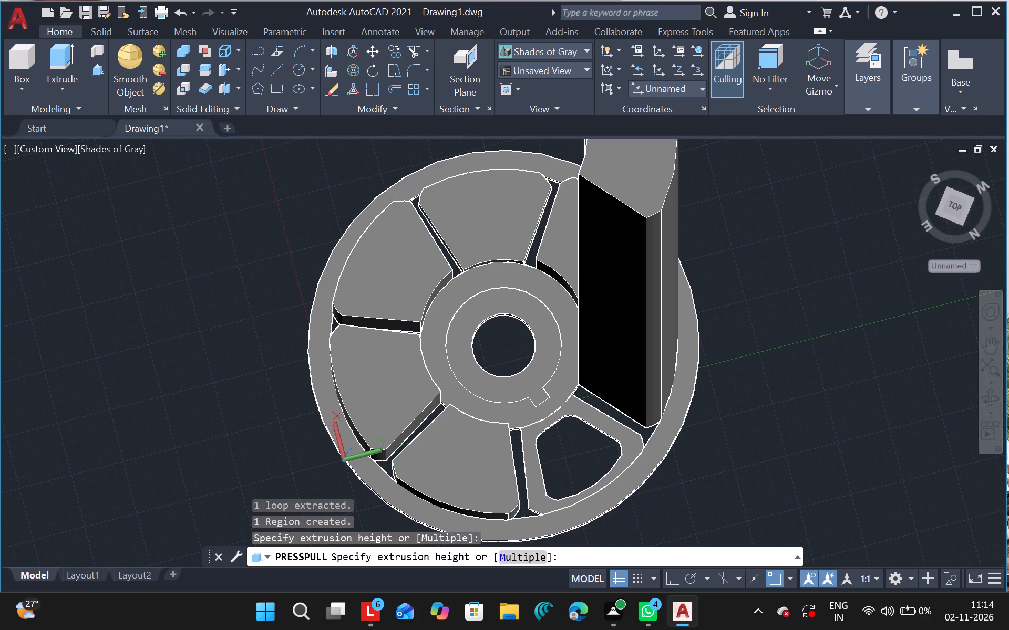
left_click_drag(614, 179, 613, 260)
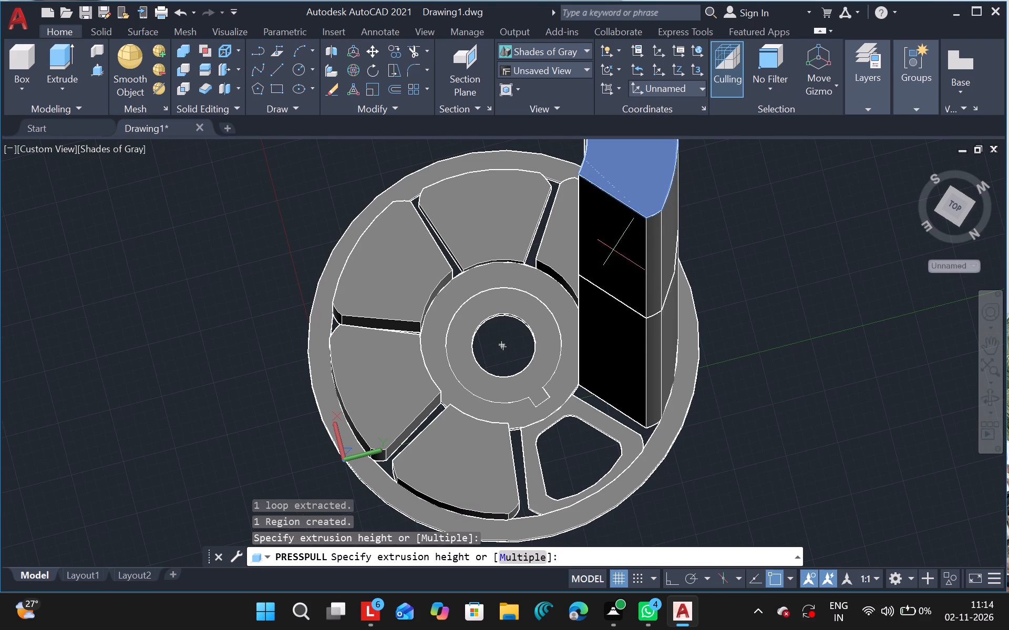
left_click_drag(613, 260, 612, 334)
left_click(612, 334)
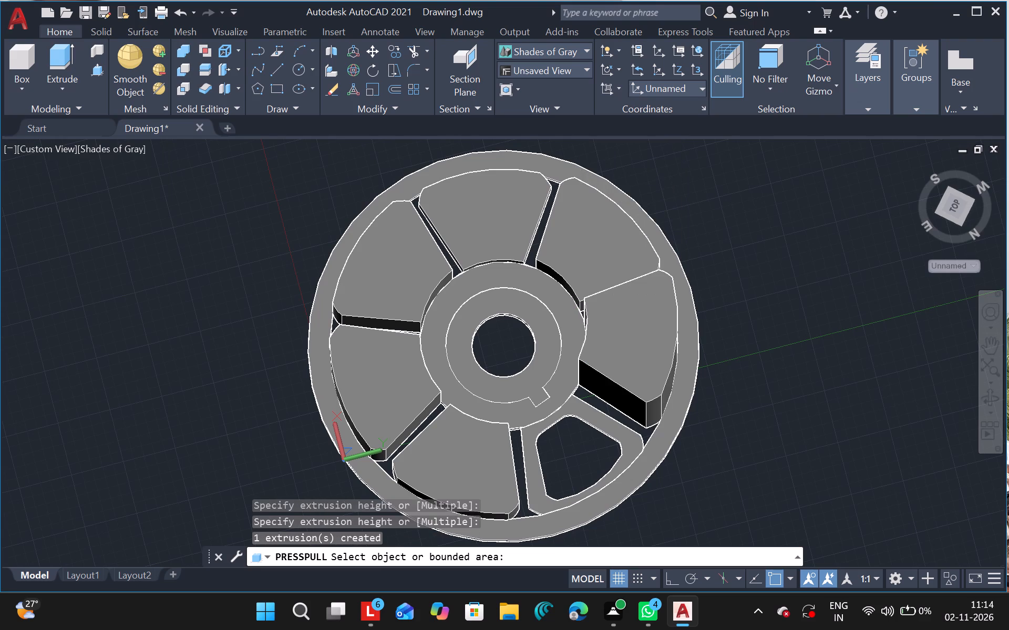
left_click(616, 353)
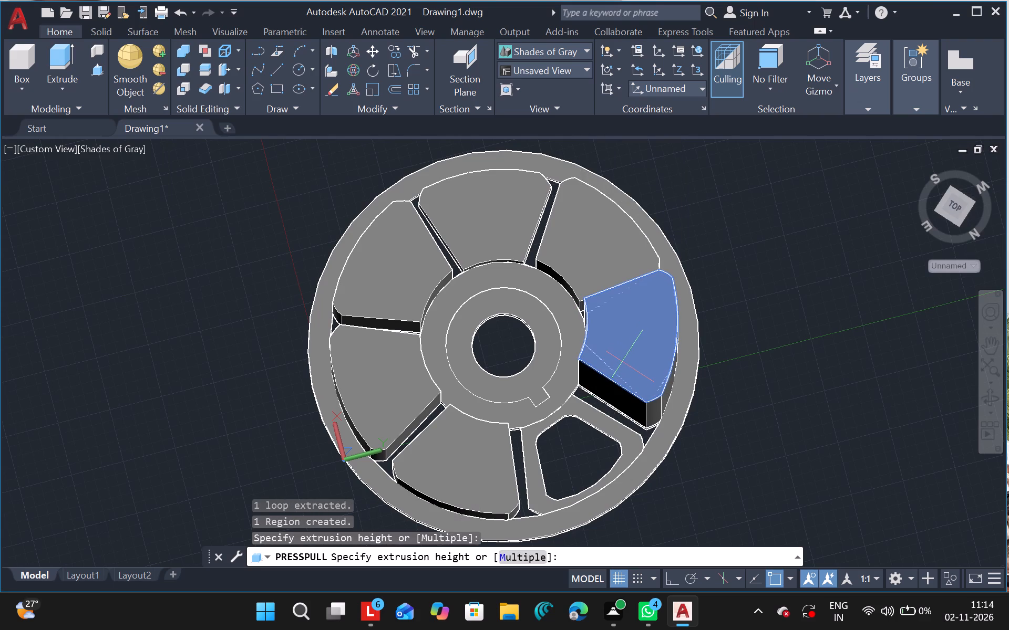
left_click(623, 358)
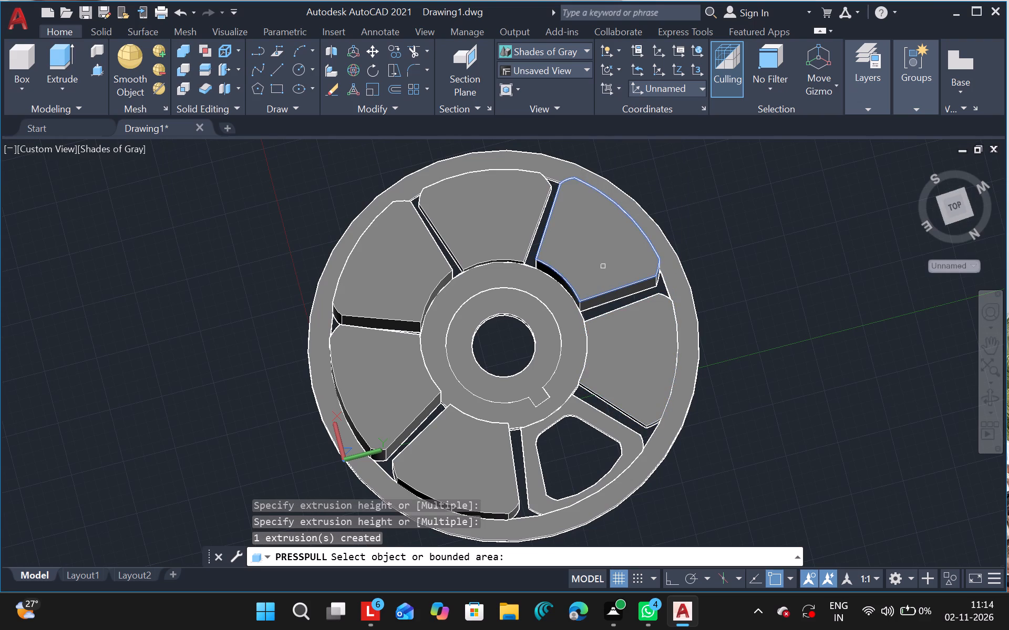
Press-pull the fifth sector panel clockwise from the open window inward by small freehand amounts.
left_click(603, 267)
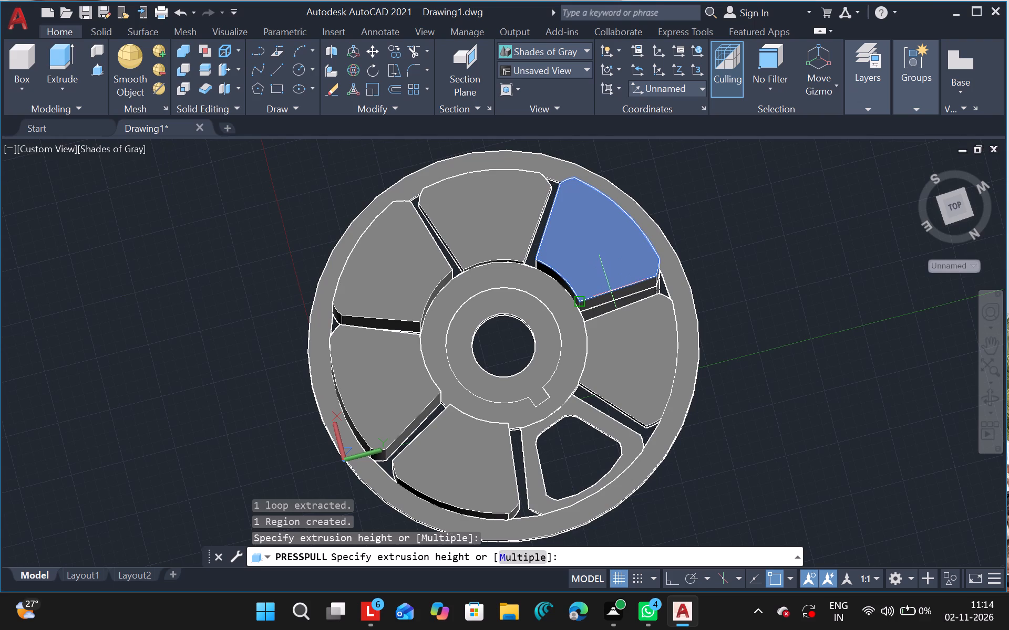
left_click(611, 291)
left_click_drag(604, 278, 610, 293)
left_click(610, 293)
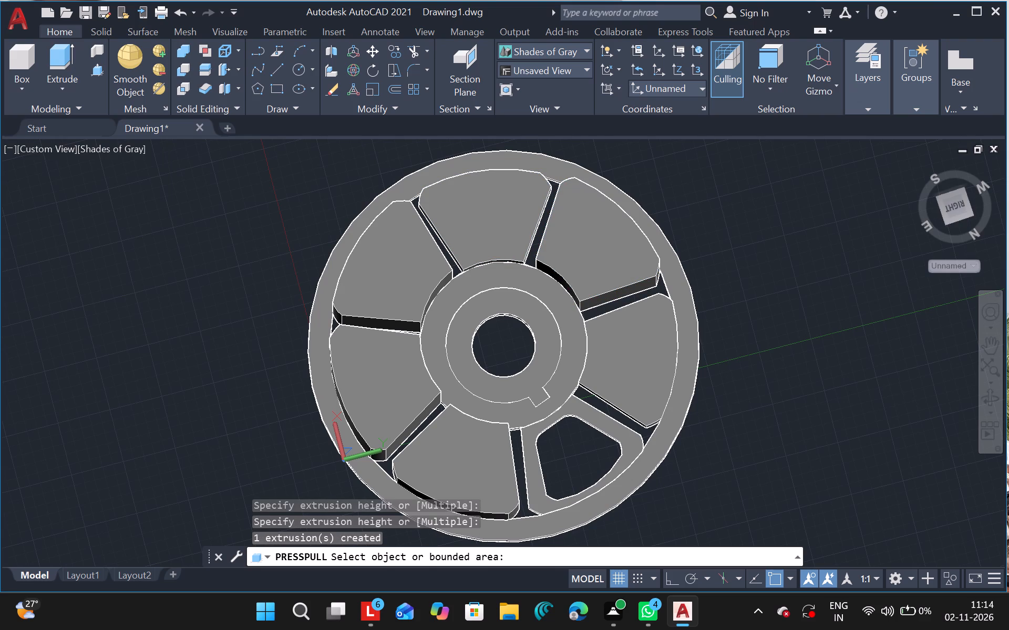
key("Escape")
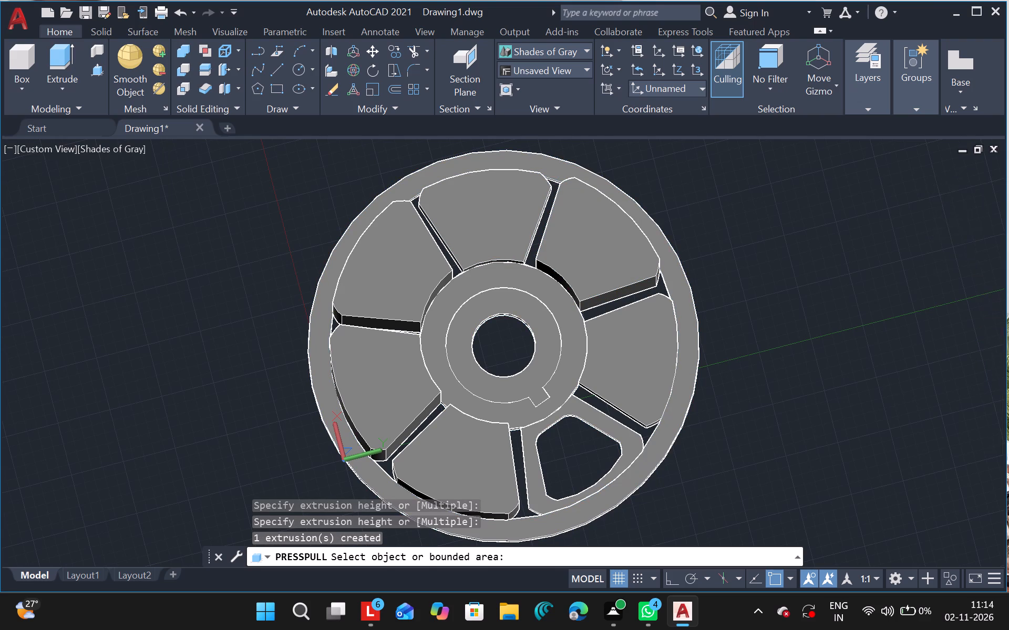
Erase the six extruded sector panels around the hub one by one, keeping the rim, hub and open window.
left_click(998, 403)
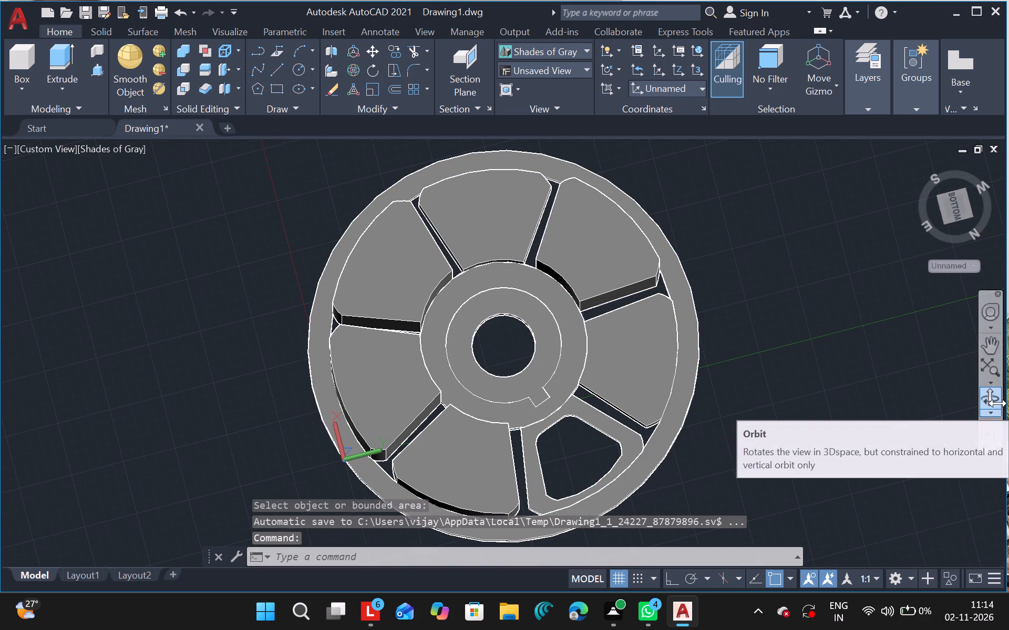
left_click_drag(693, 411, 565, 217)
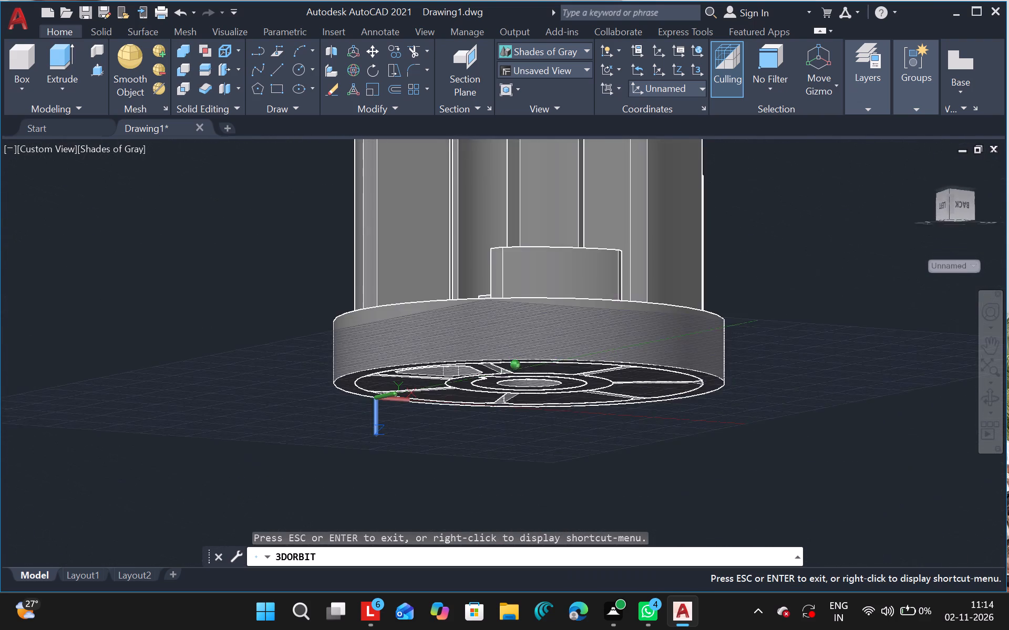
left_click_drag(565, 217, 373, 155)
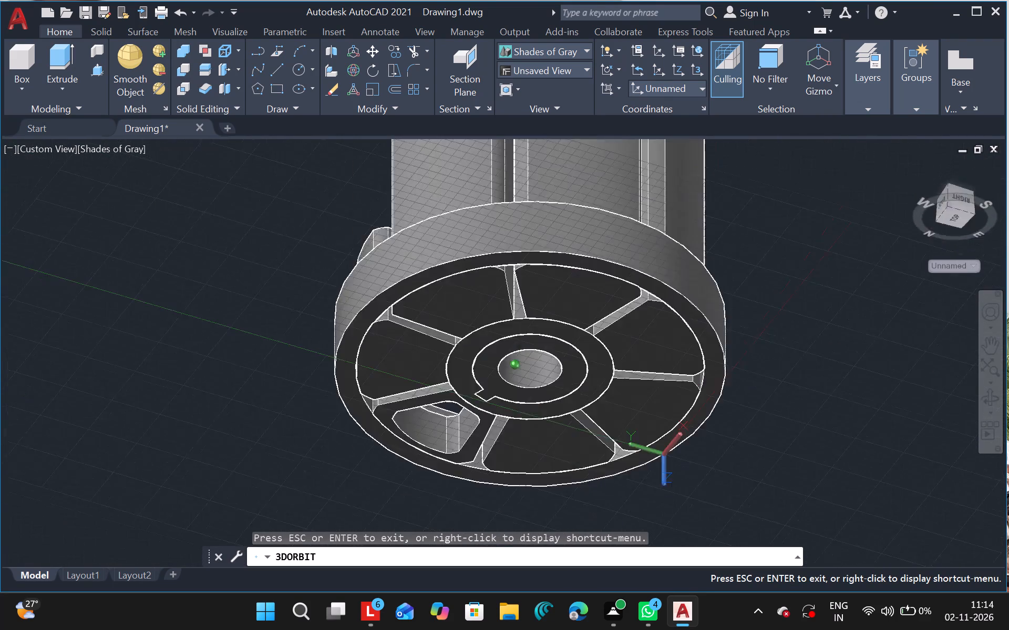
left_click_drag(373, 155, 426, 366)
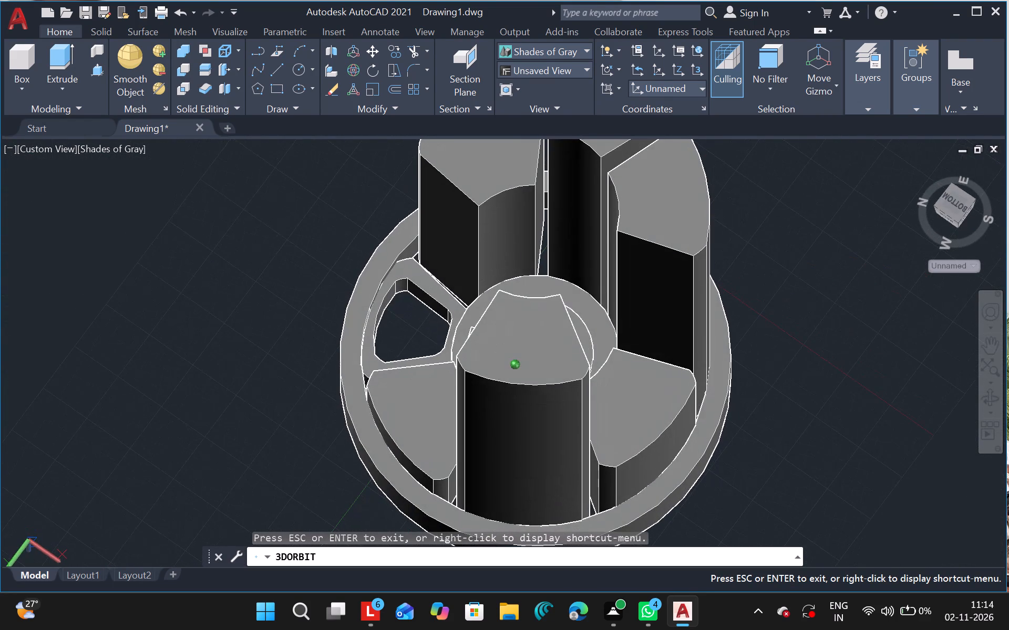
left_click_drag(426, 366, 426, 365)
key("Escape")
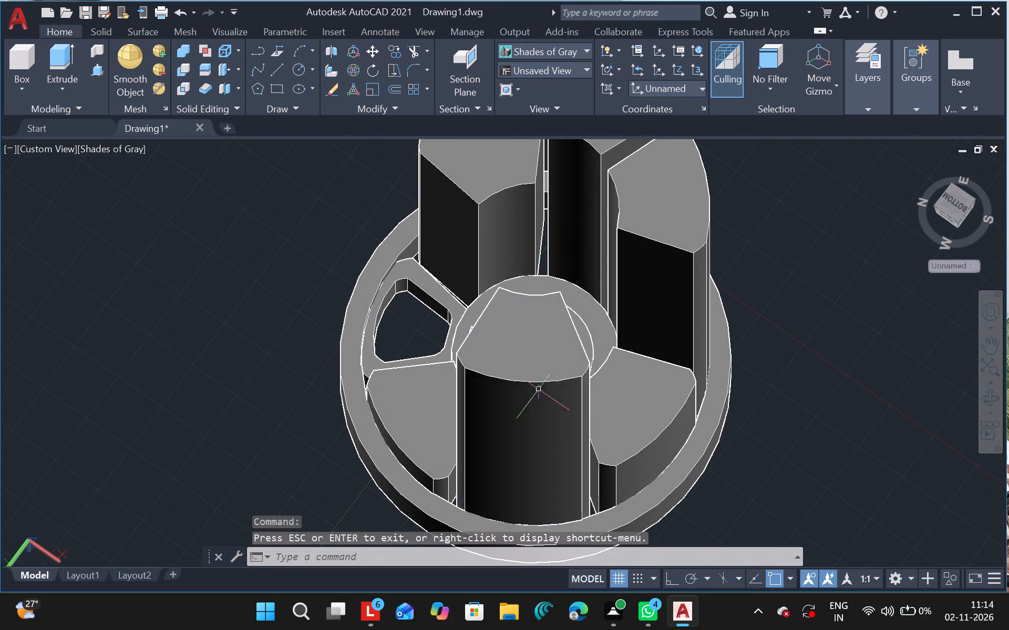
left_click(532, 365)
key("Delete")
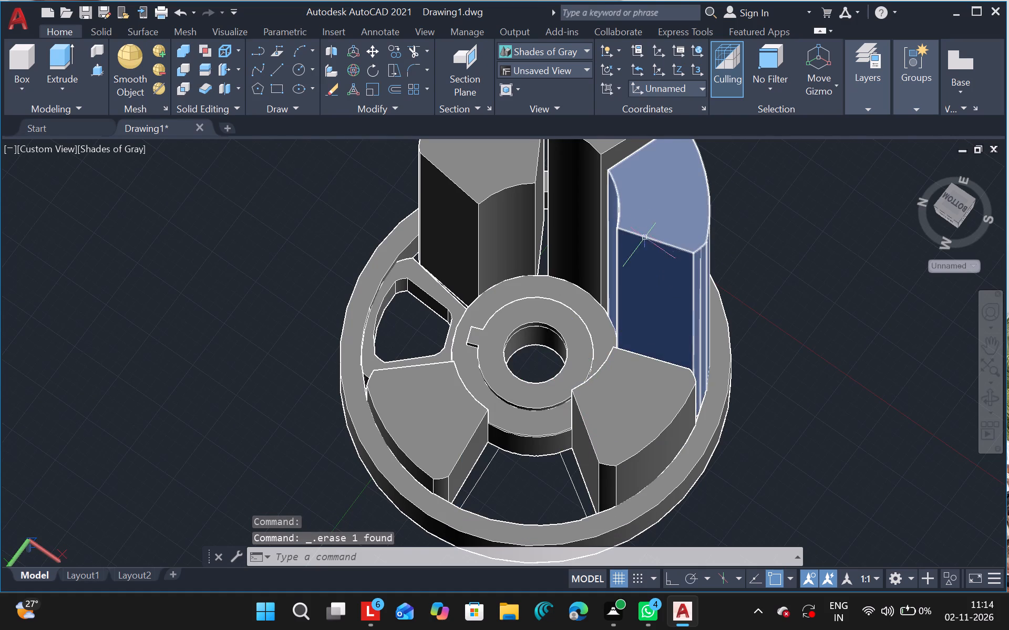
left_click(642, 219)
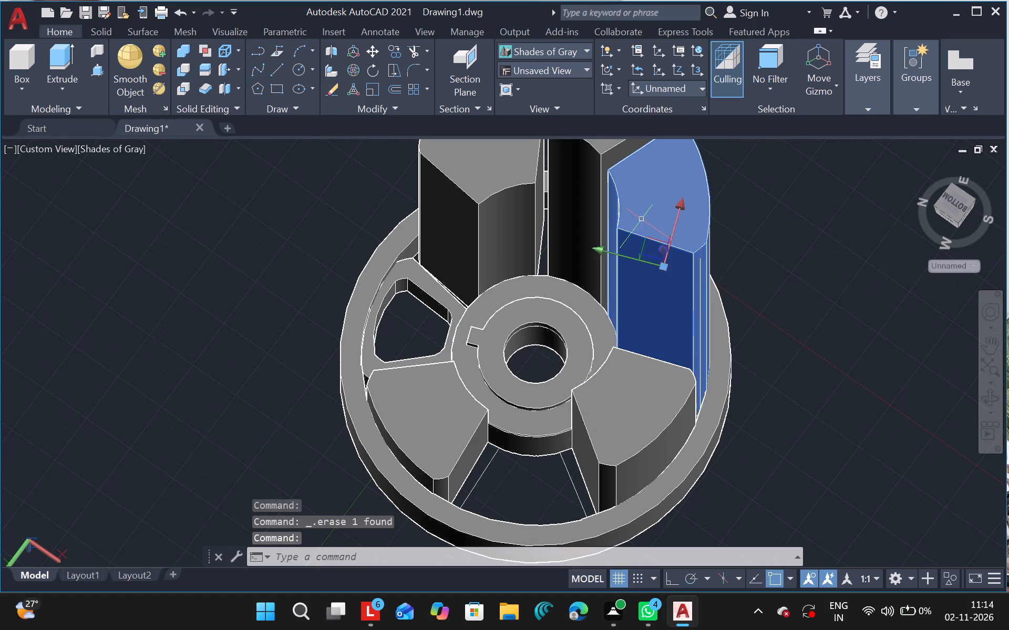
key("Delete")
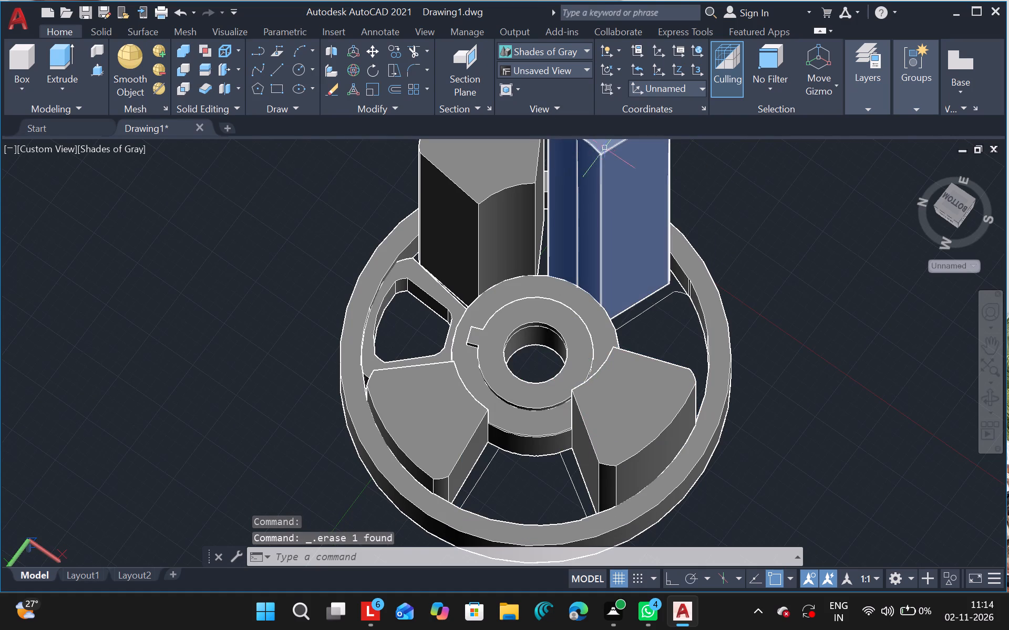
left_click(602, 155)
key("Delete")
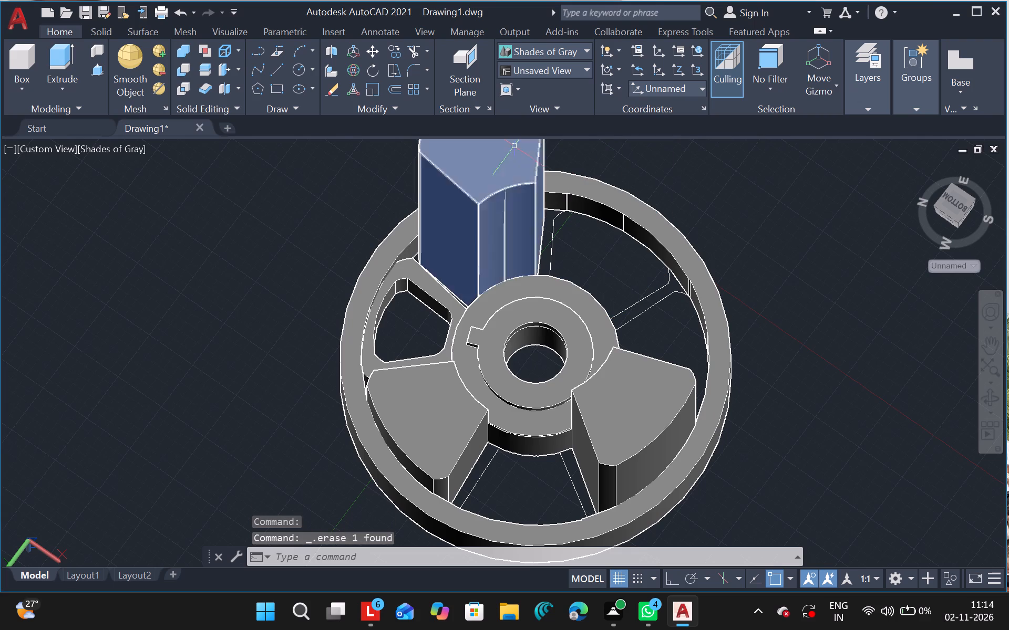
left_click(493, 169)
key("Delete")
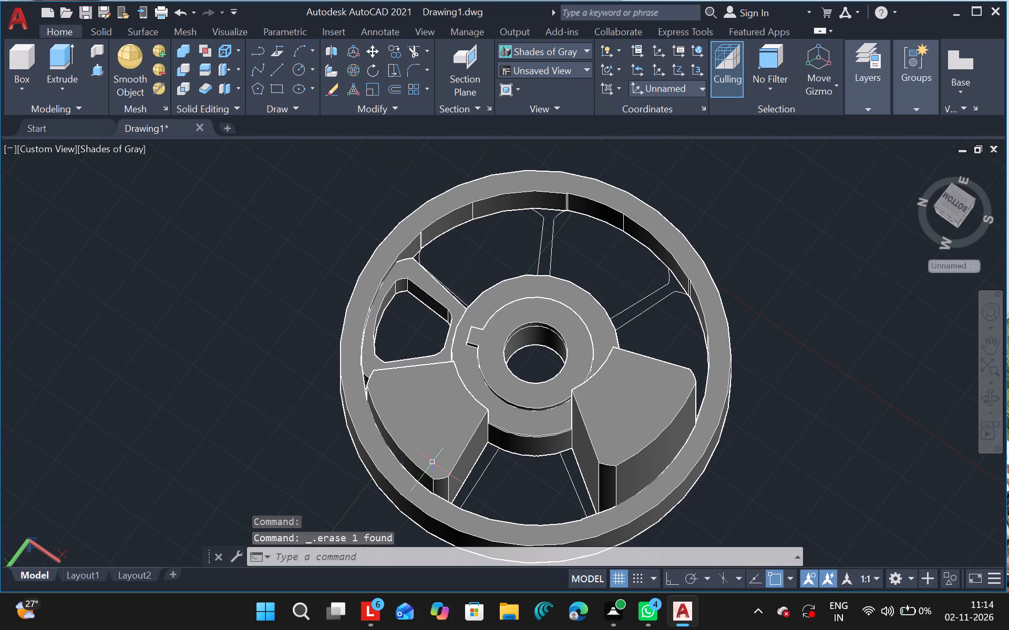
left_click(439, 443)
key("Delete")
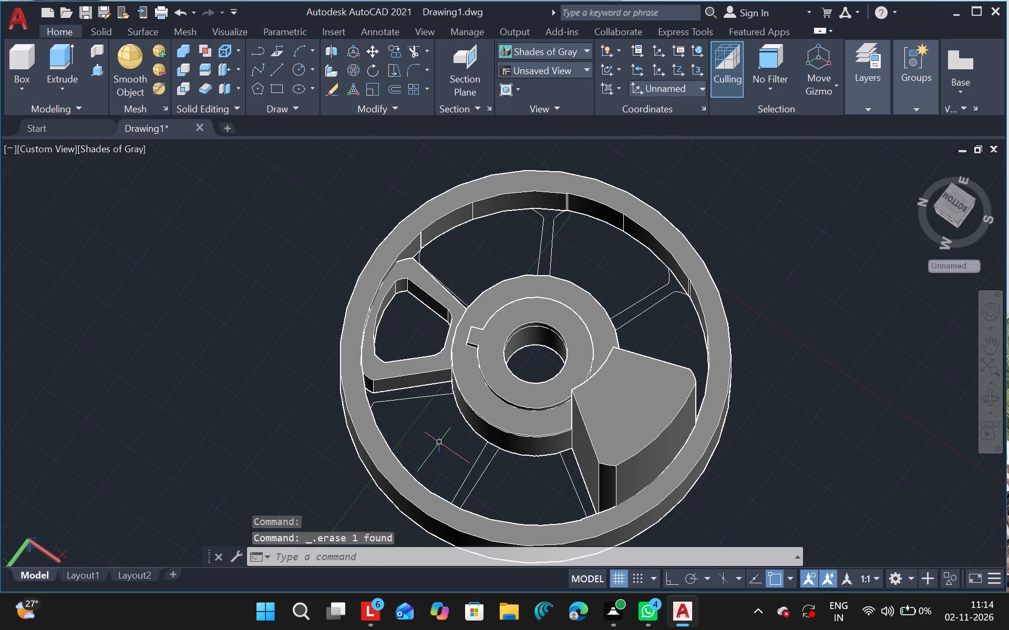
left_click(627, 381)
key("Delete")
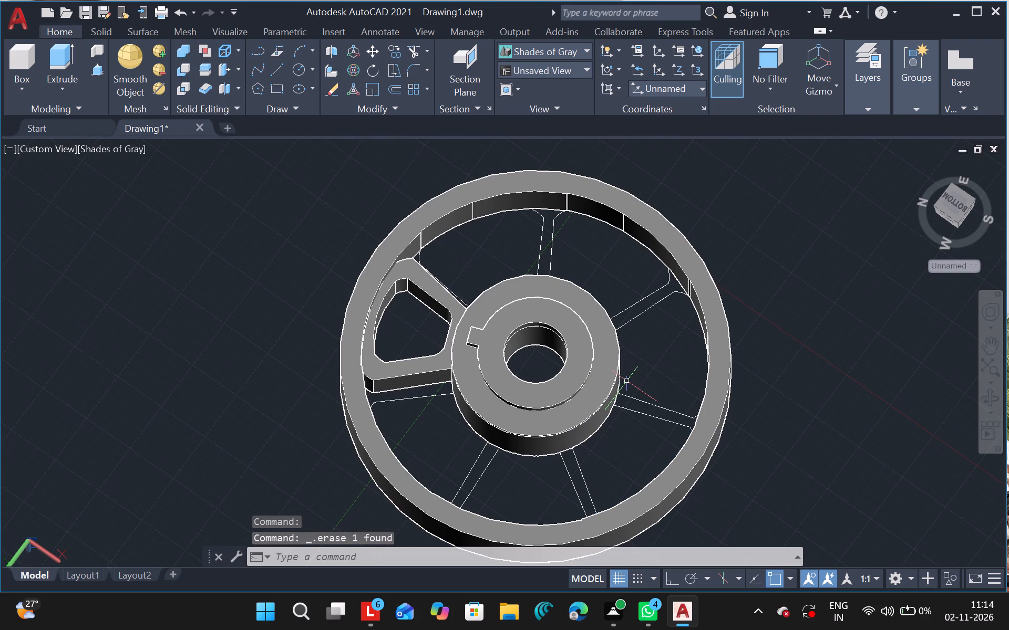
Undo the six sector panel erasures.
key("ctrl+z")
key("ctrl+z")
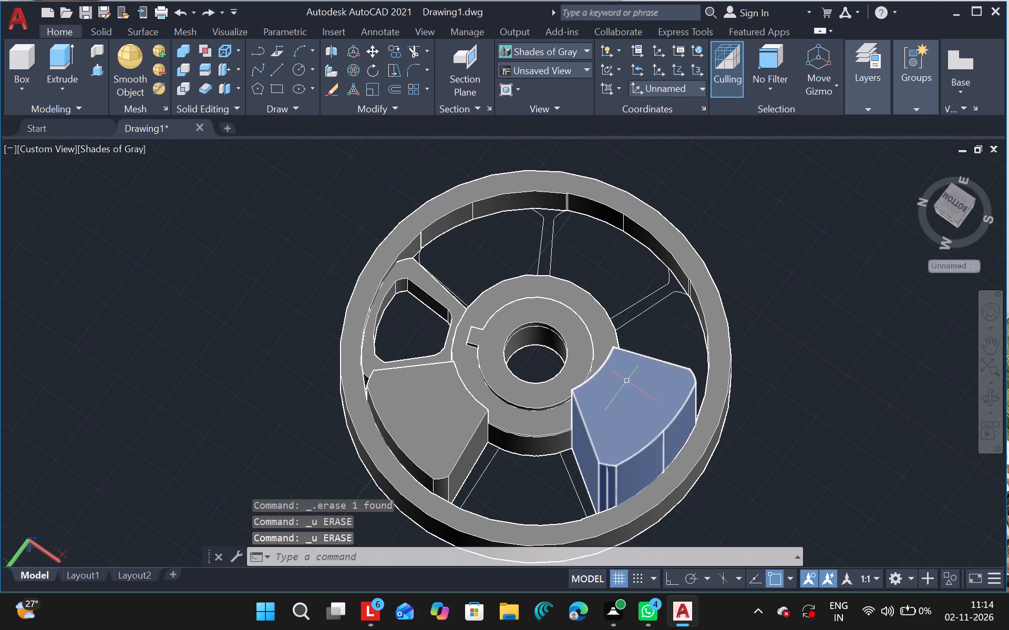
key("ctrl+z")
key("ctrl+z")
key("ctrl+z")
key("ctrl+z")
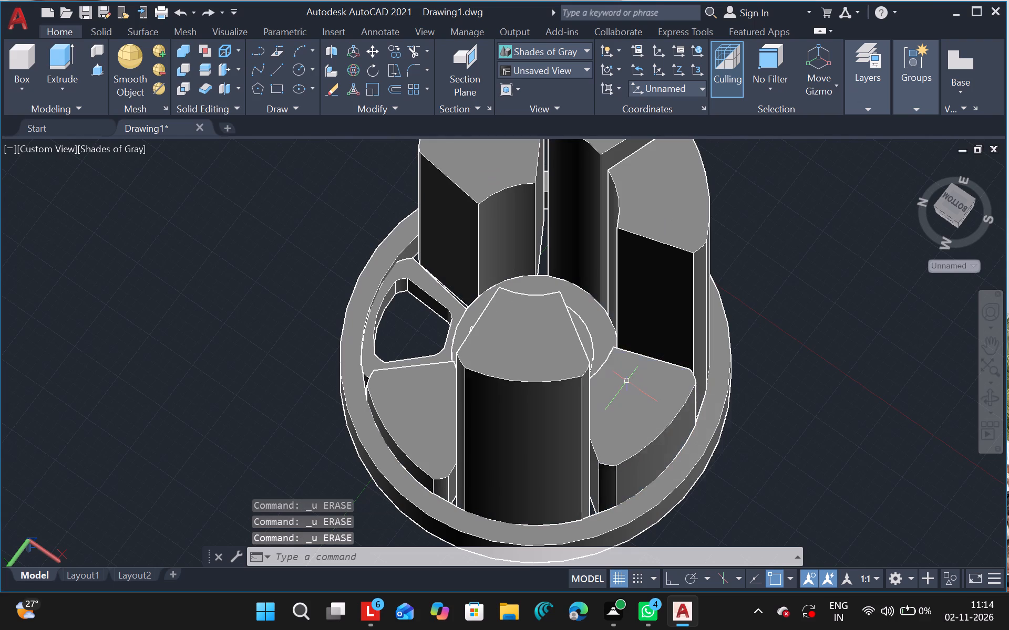
Undo the last Press-pull session on the sector panels.
key("ctrl+z")
key("ctrl+z")
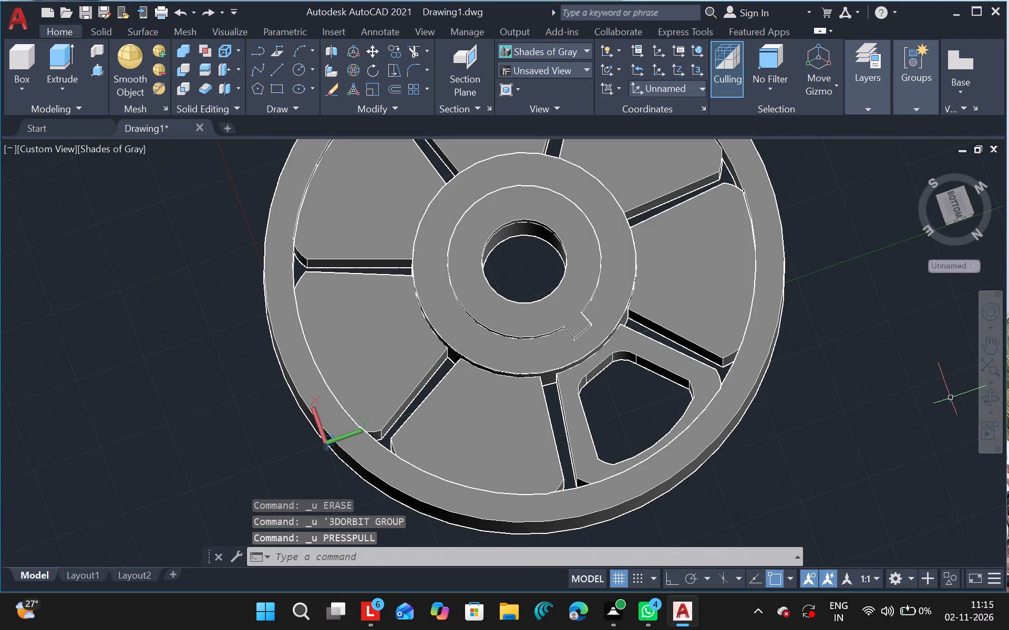
Examine the wheel's outer side and faces from several angles, checking the sector panels, keyed hub and bore.
left_click(992, 391)
left_click_drag(665, 393, 550, 148)
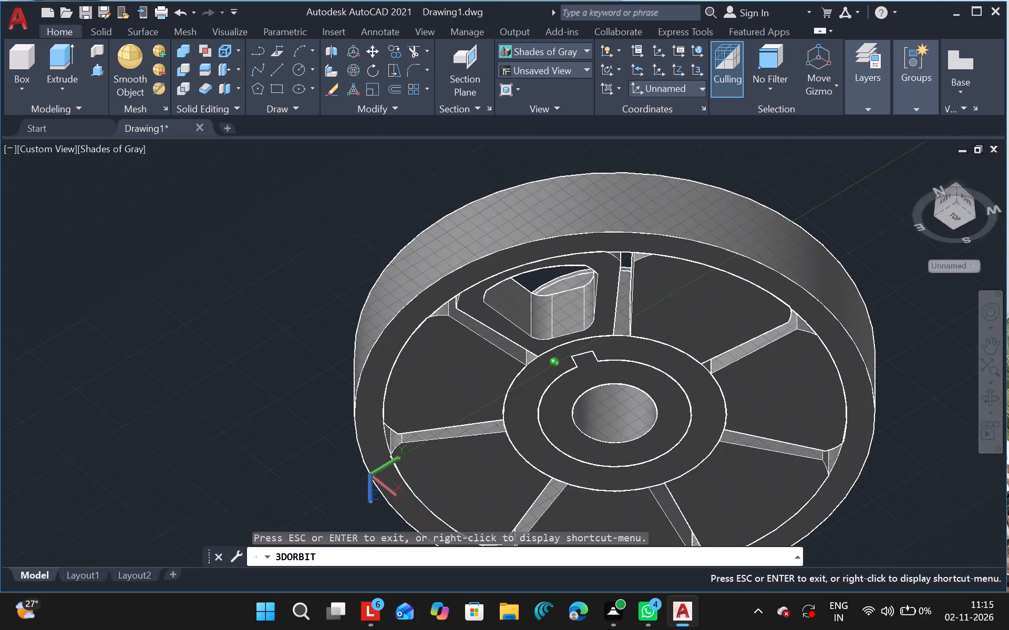
left_click_drag(550, 148, 529, 121)
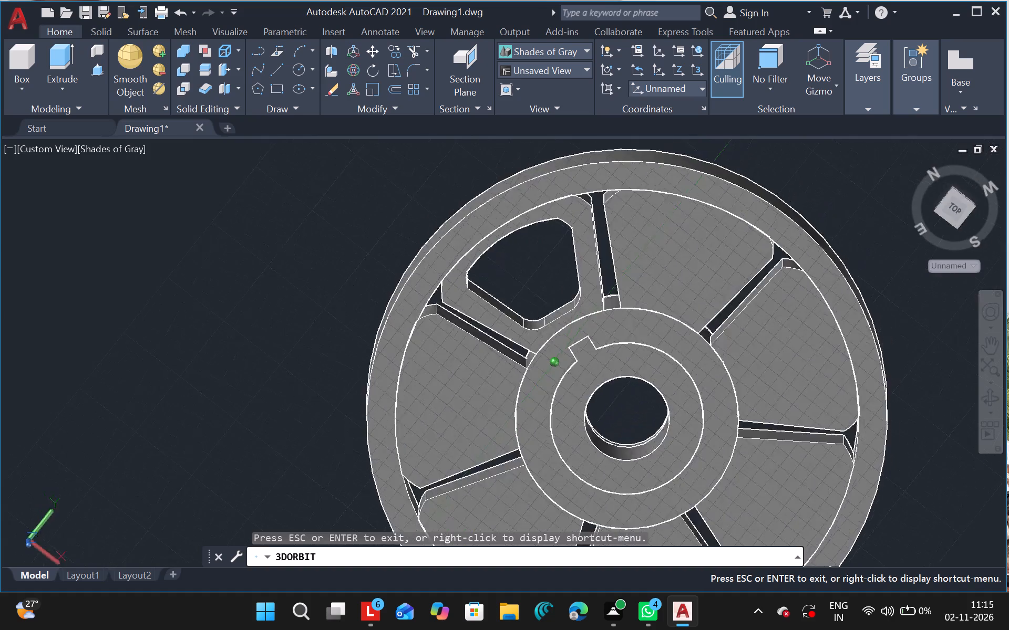
left_click_drag(529, 121, 374, 2)
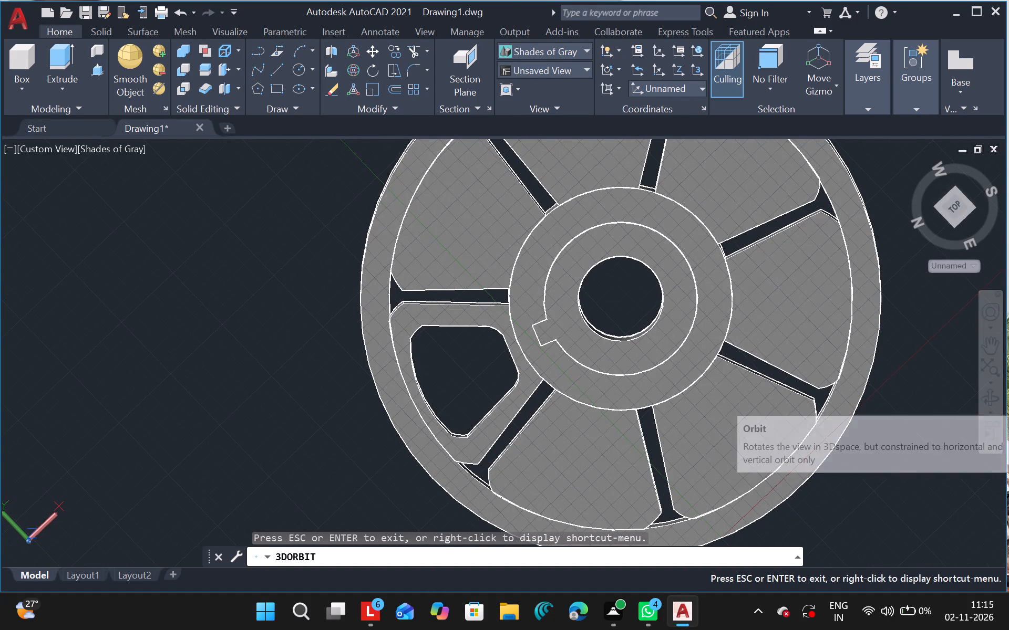
key("Escape")
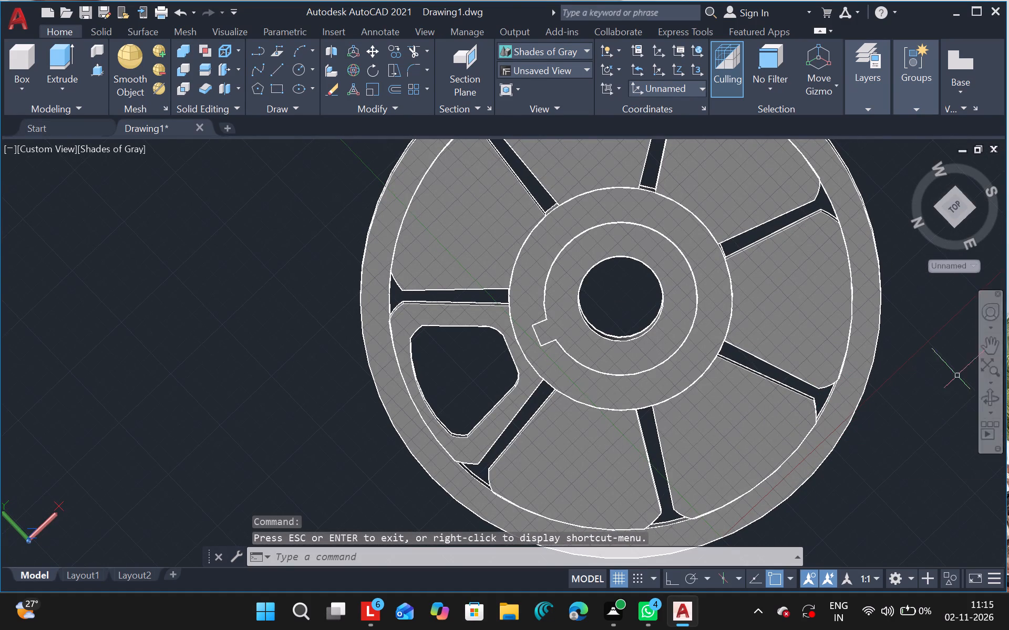
left_click(989, 397)
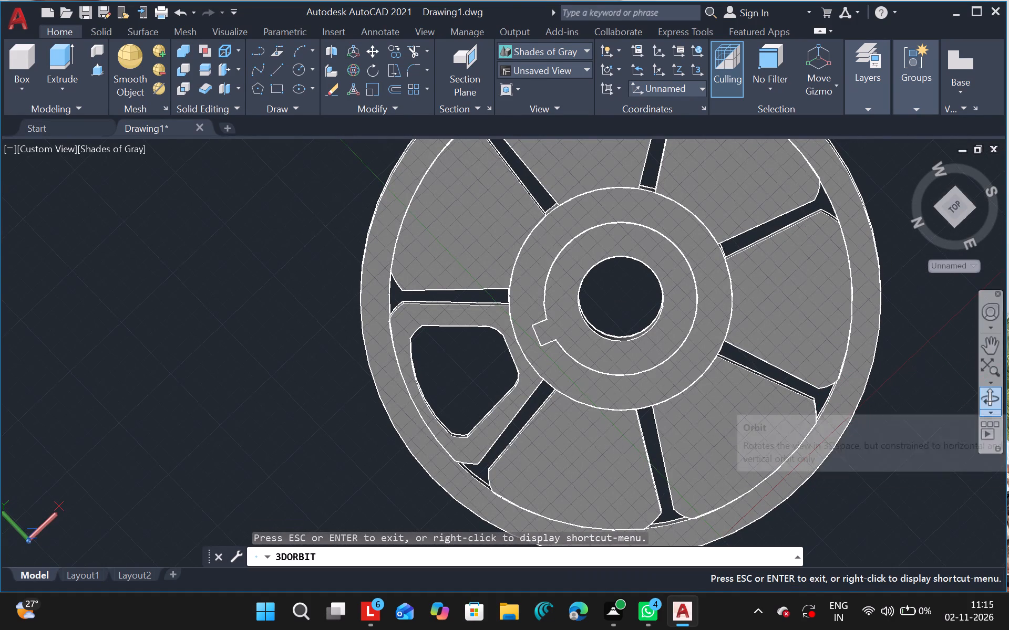
key("Escape")
left_click(998, 350)
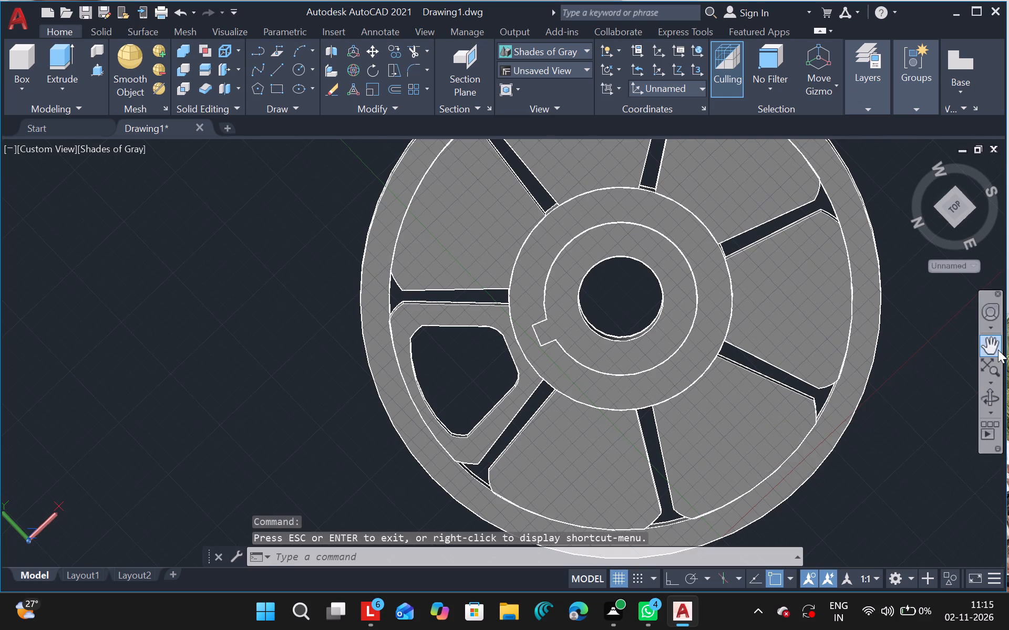
left_click_drag(745, 335, 624, 385)
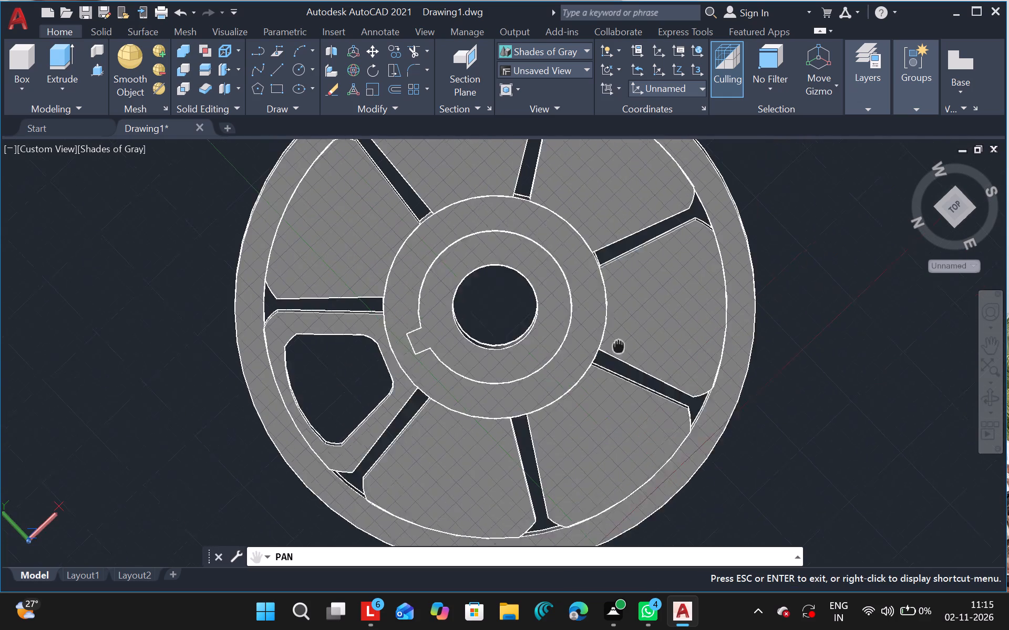
left_click_drag(624, 385, 627, 402)
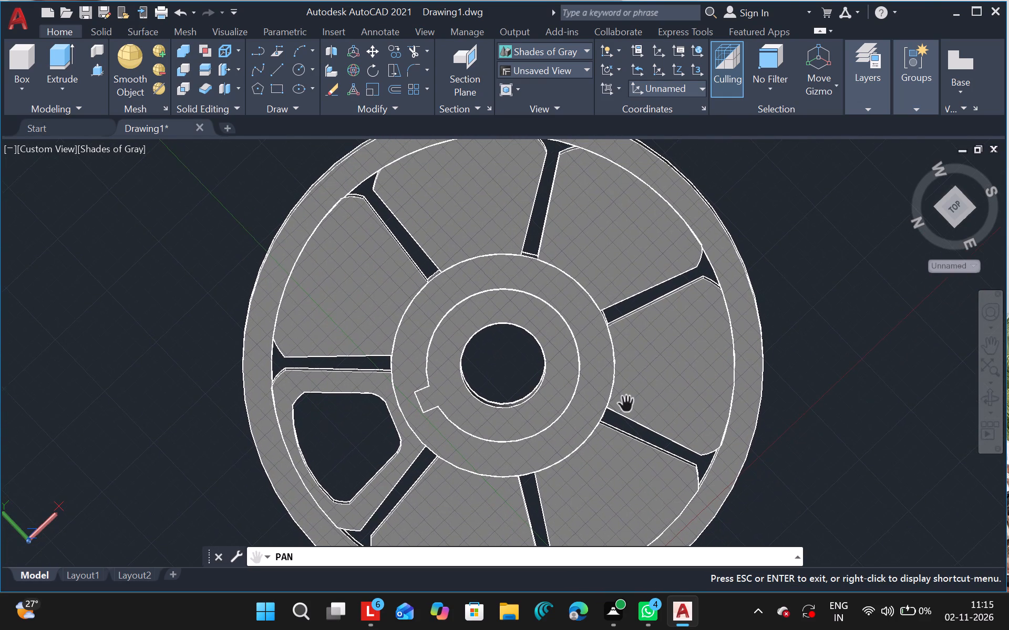
scroll(627, 402, "down", 3, "ctrl")
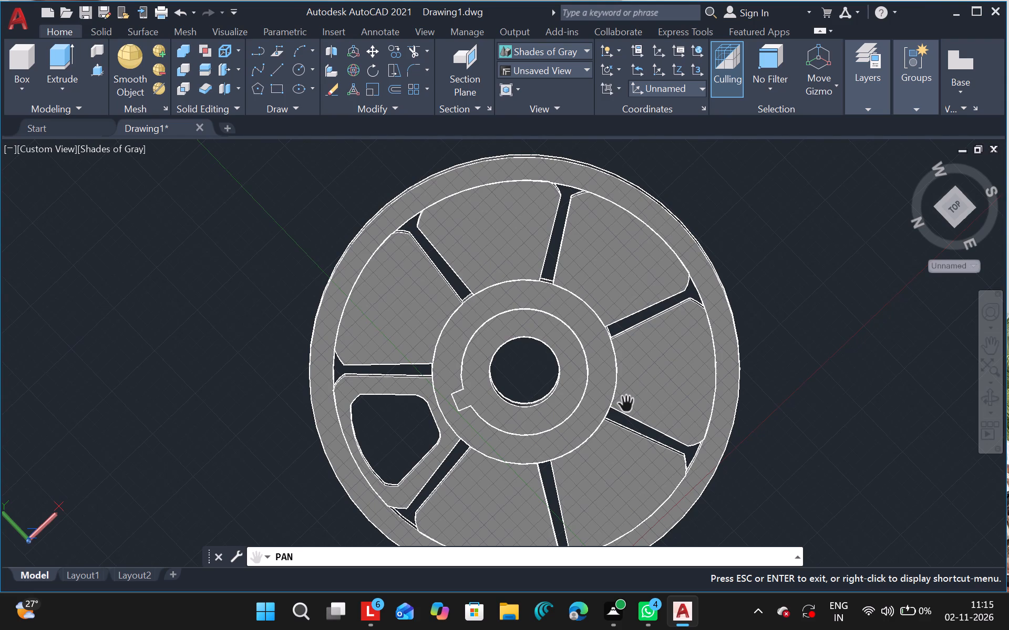
key("Escape")
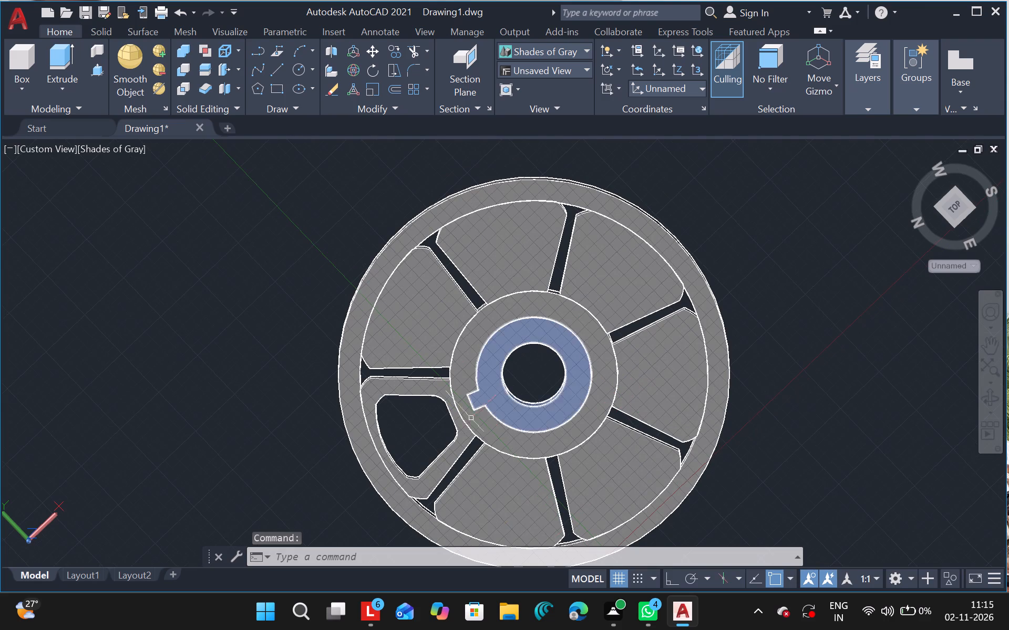
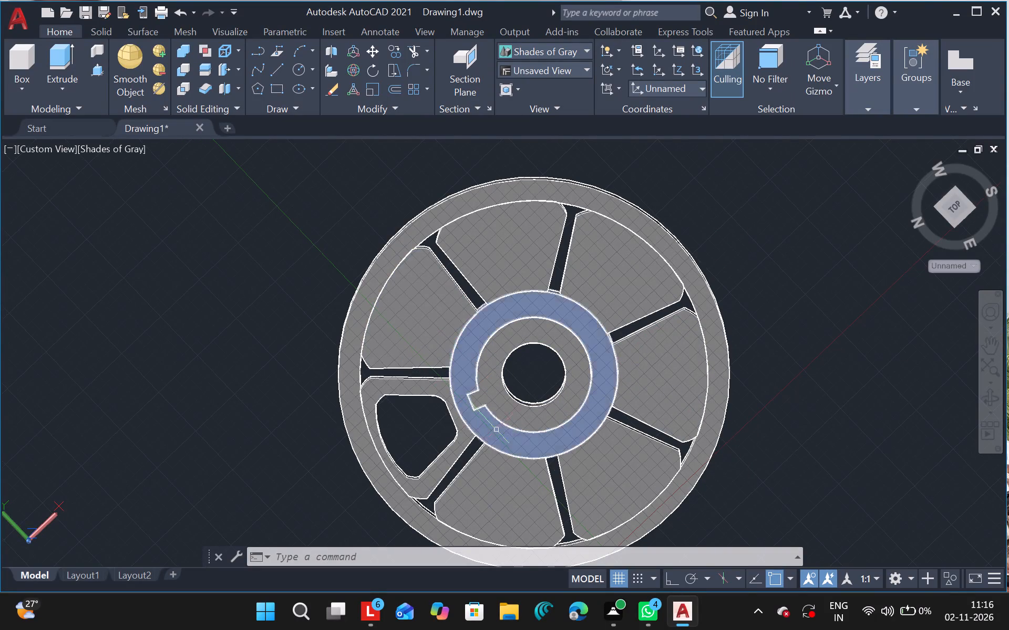
Presspull three adjacent solid web sectors outward to freehand heights from the wheel's underside, starting beside the open window.
left_click(989, 406)
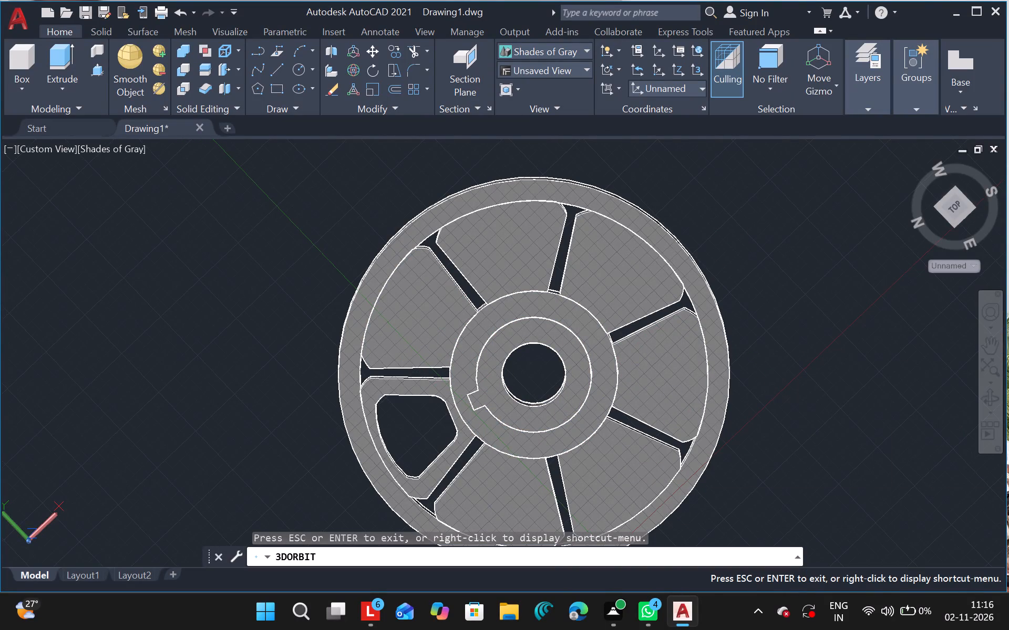
left_click_drag(615, 397, 687, 629)
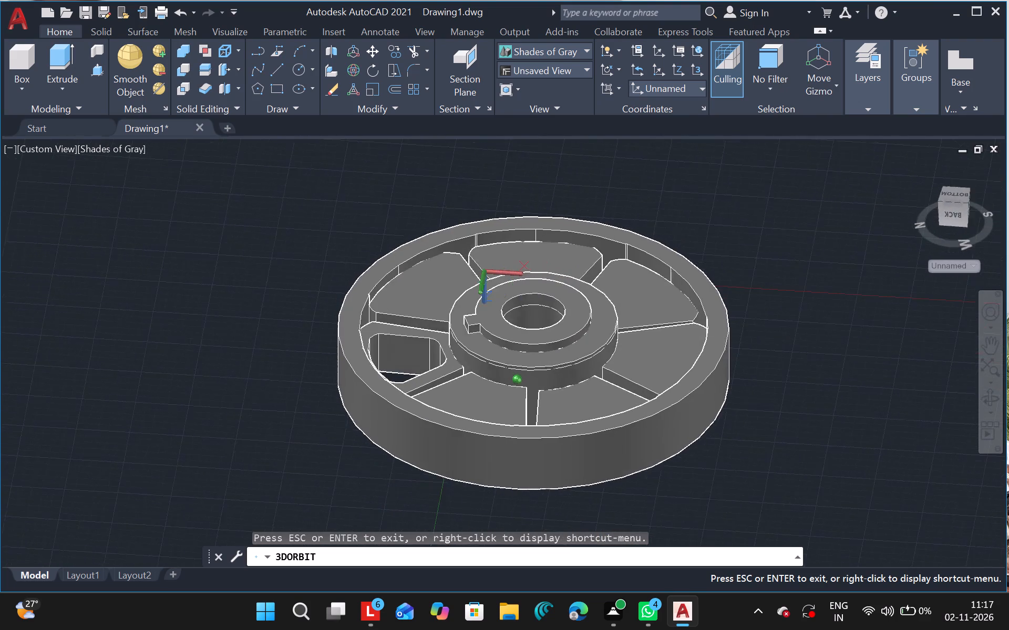
left_click_drag(687, 629, 691, 602)
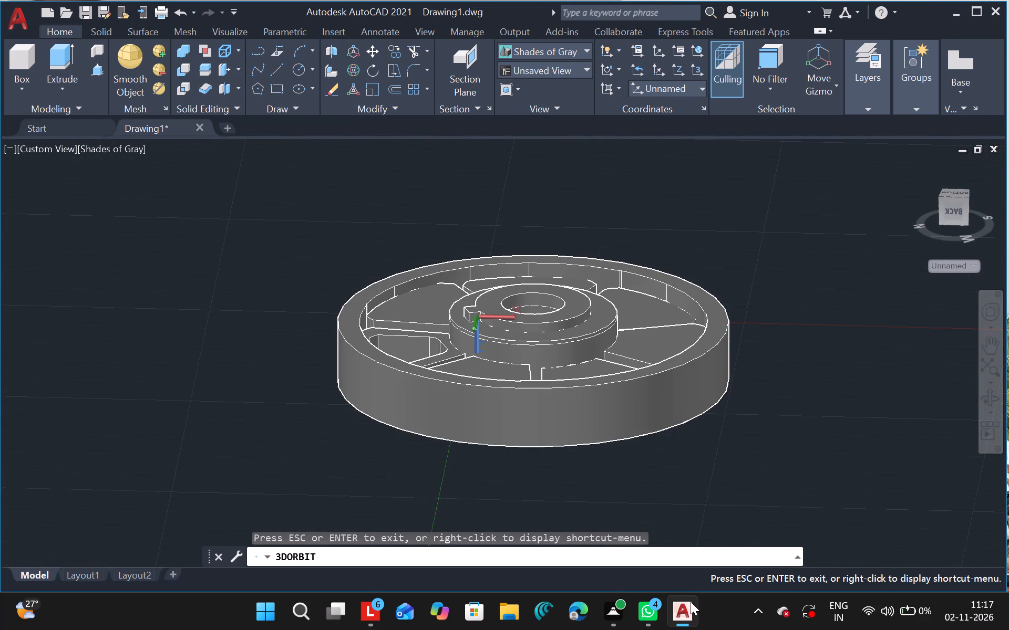
key("Escape")
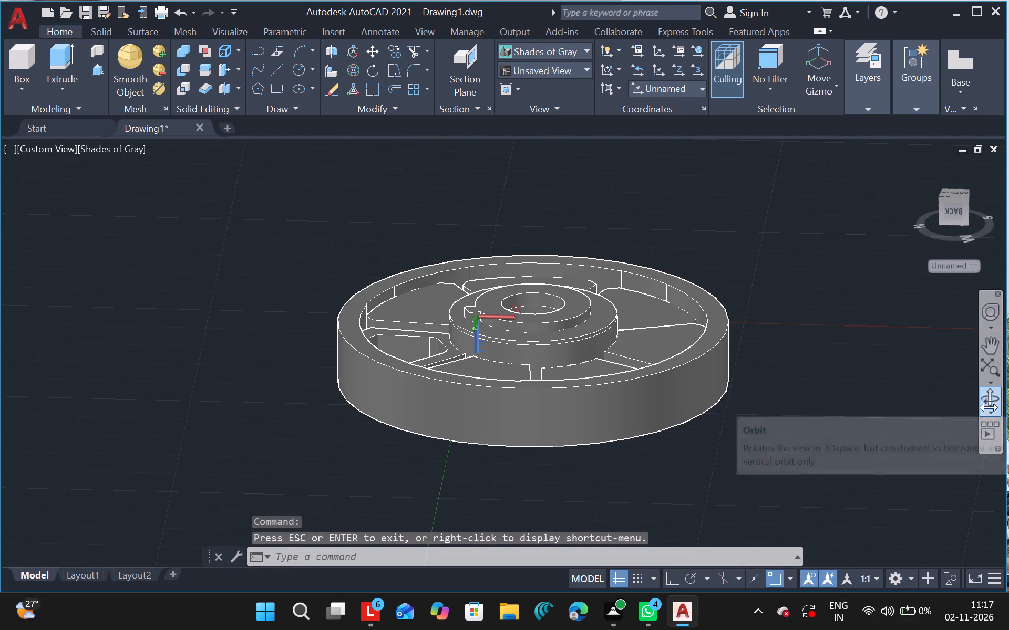
left_click(989, 408)
left_click_drag(615, 310, 646, 476)
key("Escape")
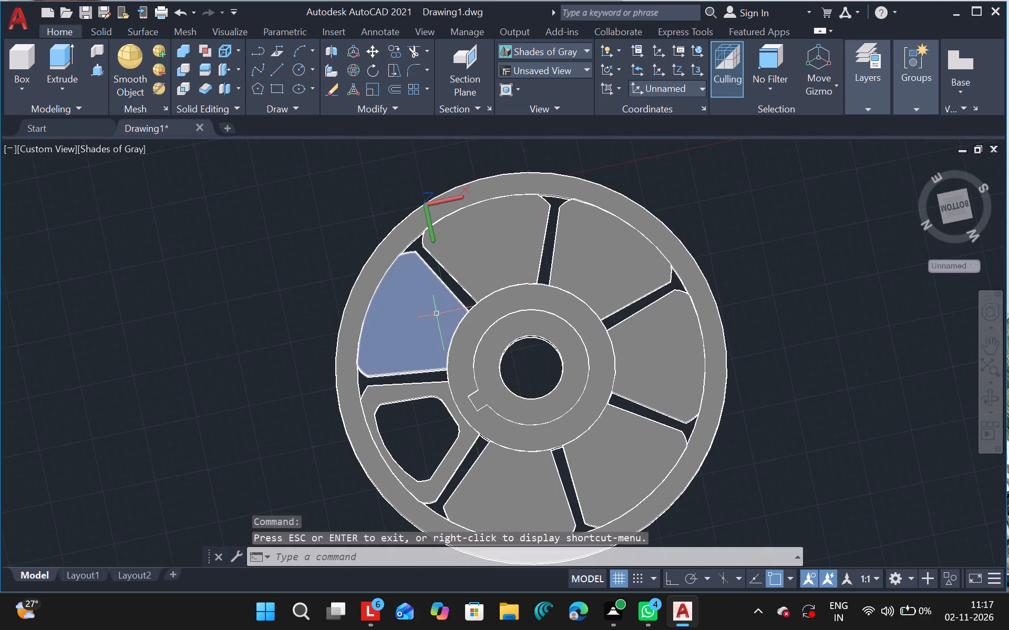
left_click(385, 308)
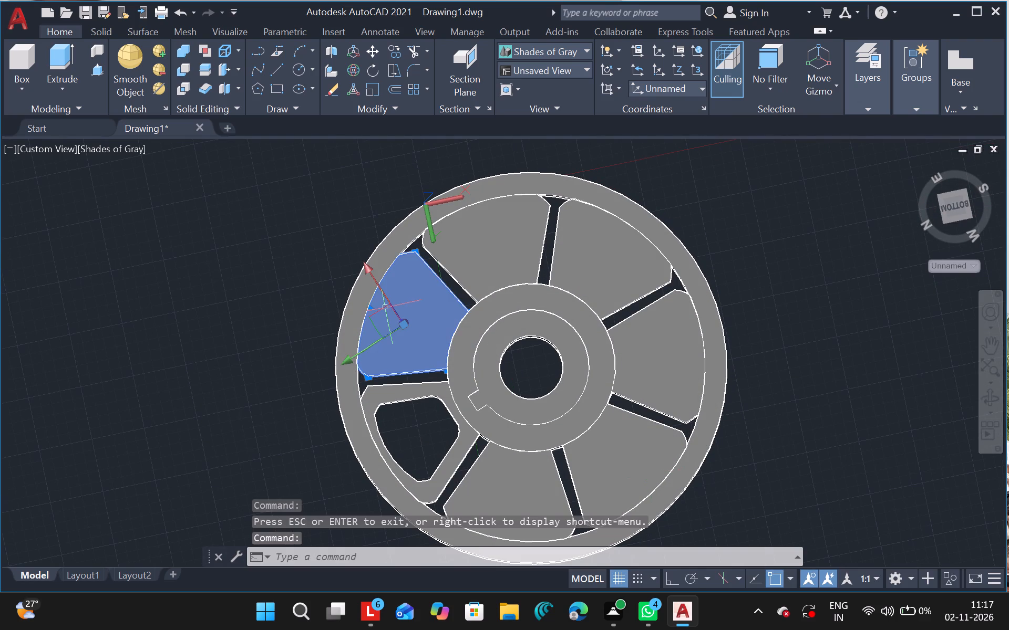
key("Escape")
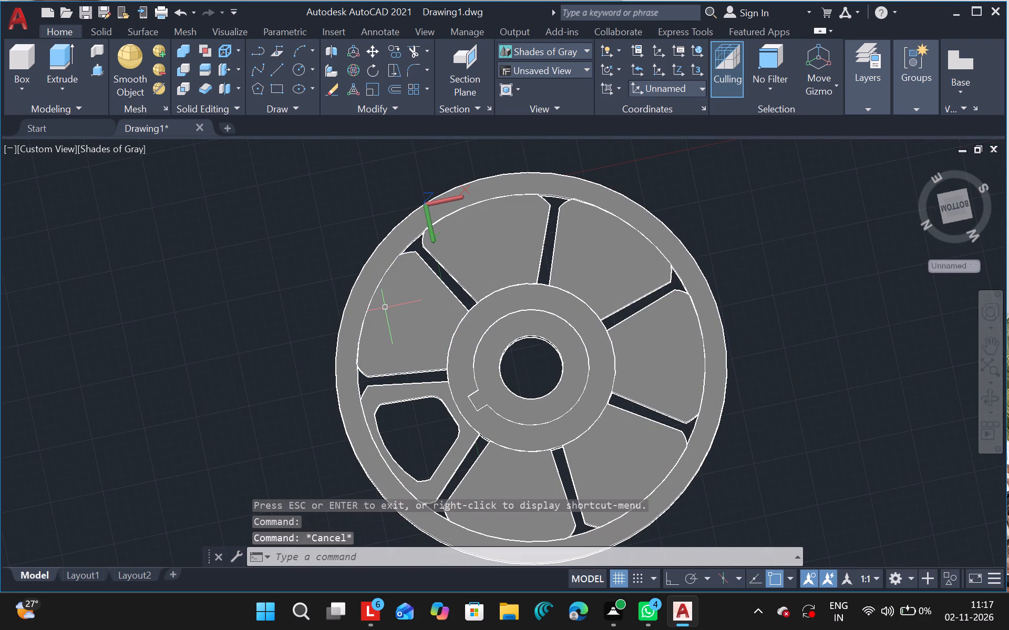
type("pre")
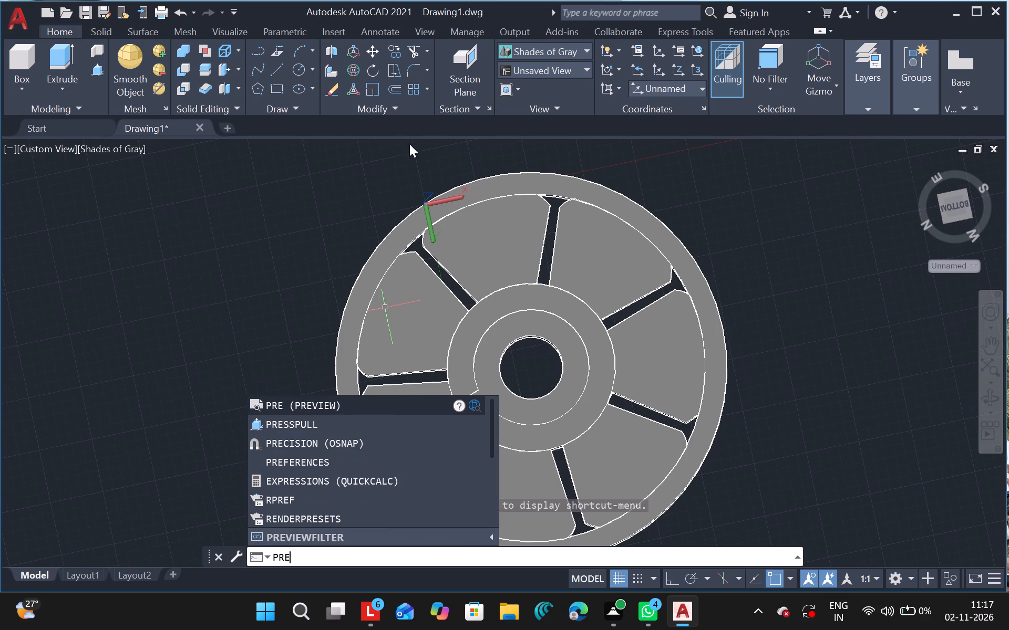
left_click(321, 427)
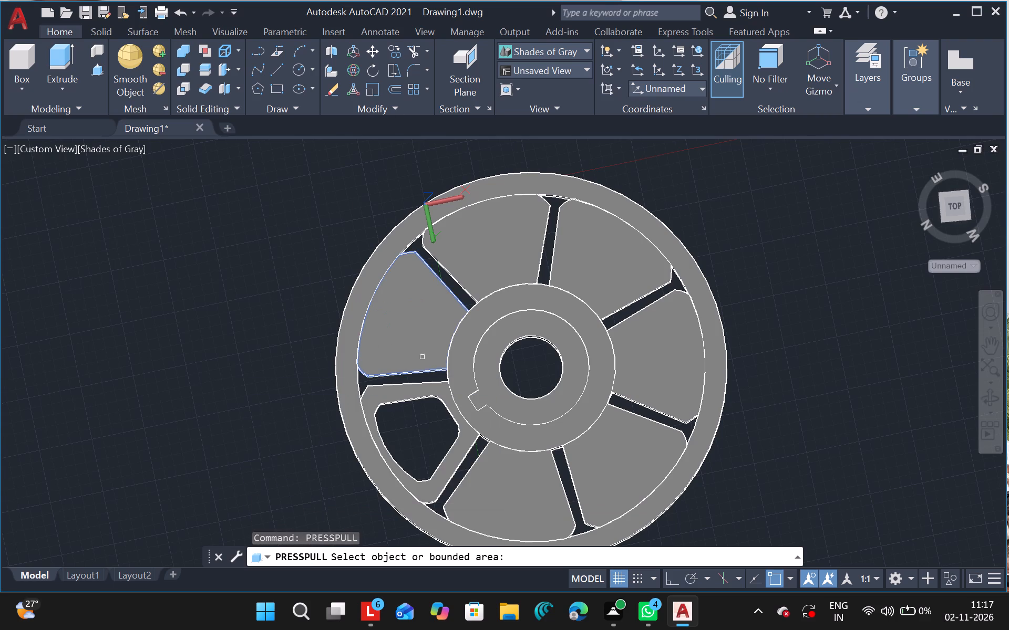
left_click(387, 365)
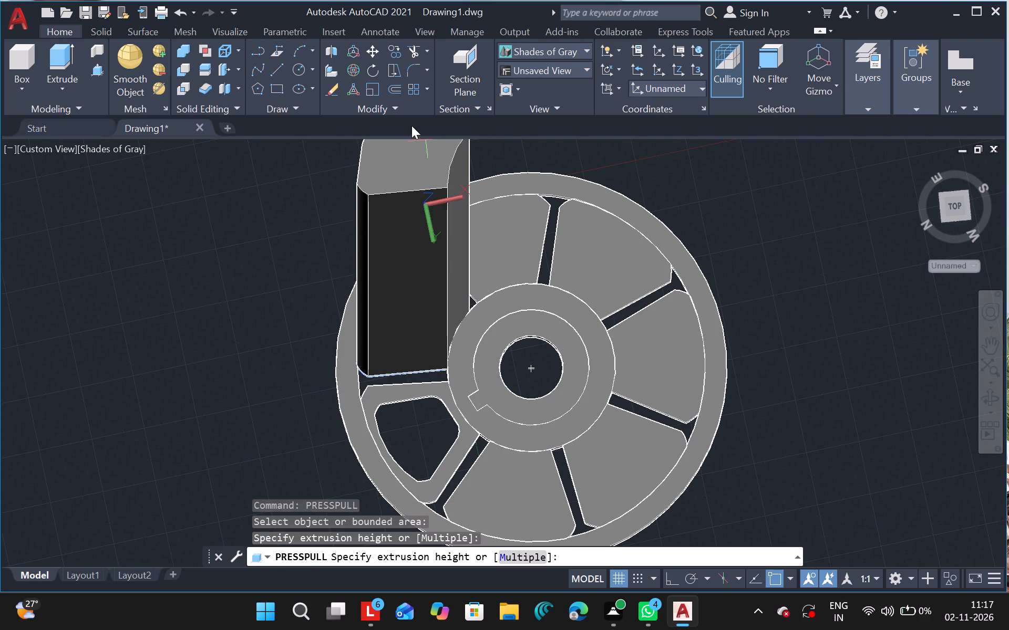
left_click(398, 193)
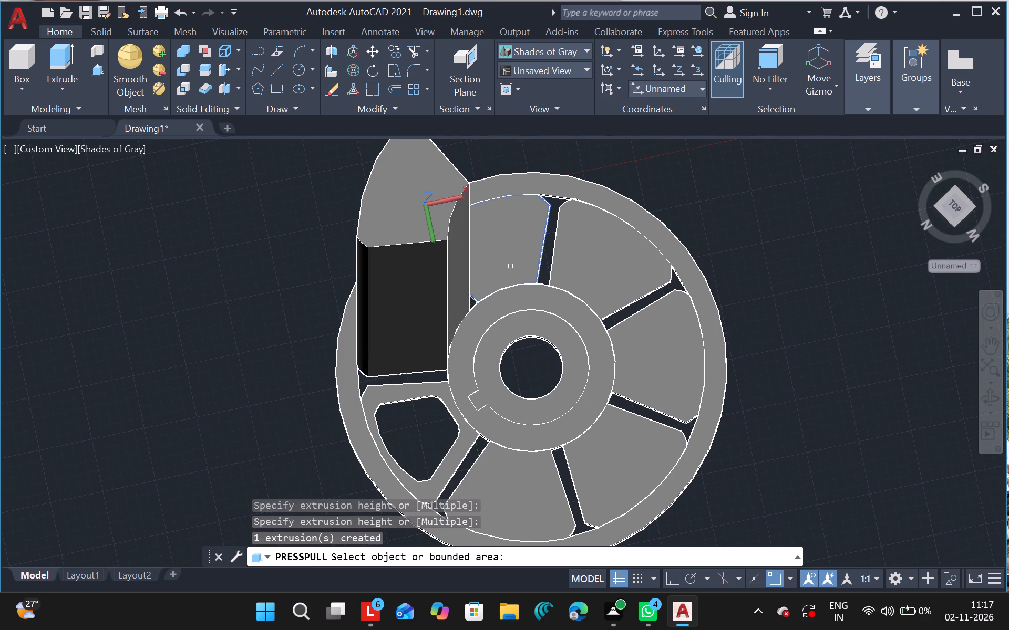
left_click(511, 267)
left_click_drag(492, 157, 560, 226)
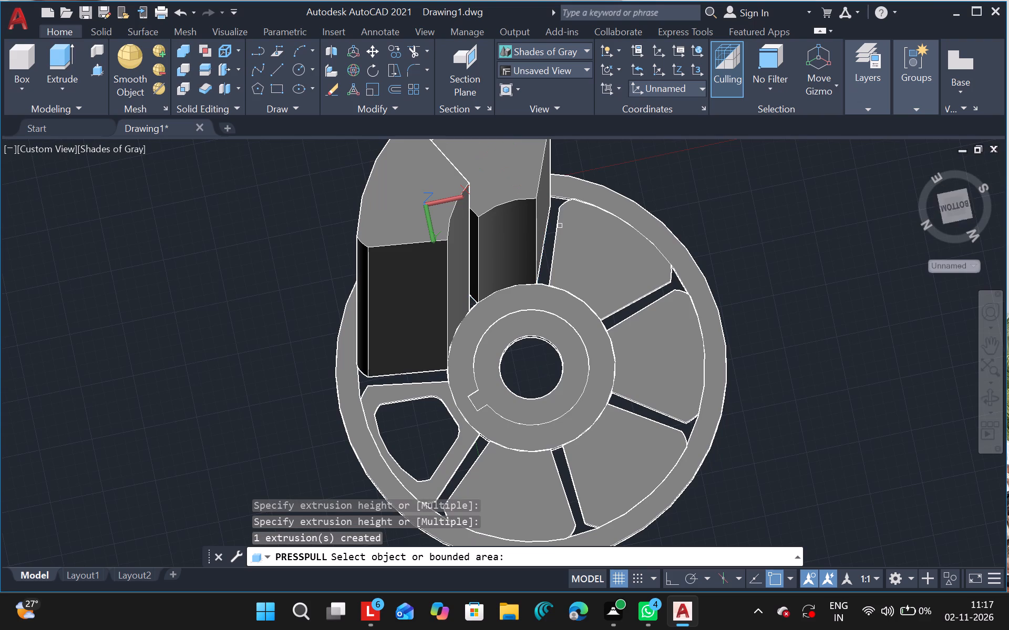
left_click_drag(560, 226, 616, 266)
left_click(616, 266)
left_click(615, 152)
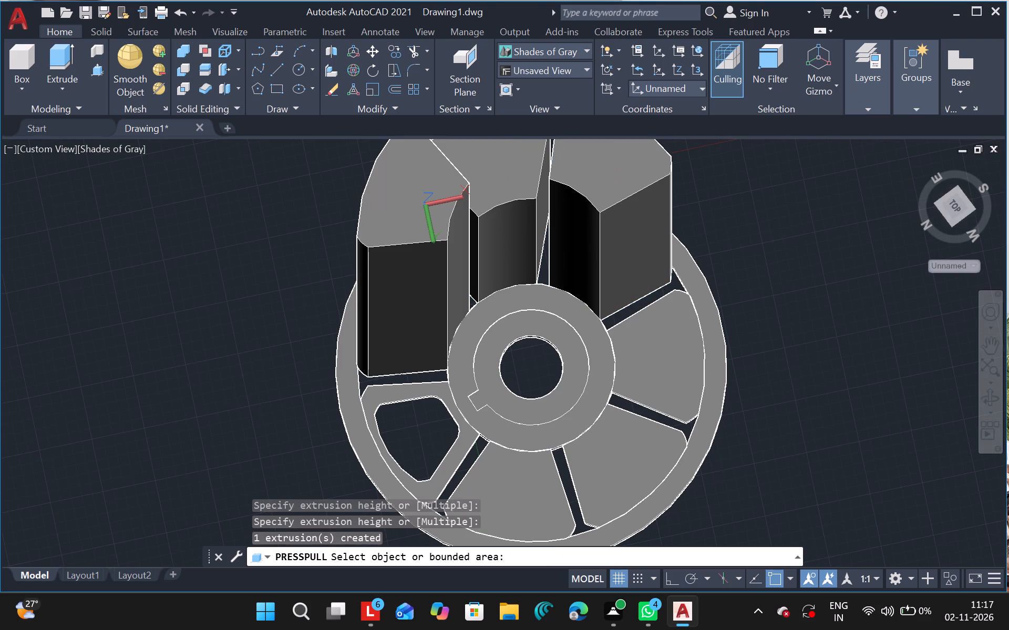
Presspull the remaining three solid web sectors outward to freehand heights, leaving the windowed sector as it is.
left_click(658, 344)
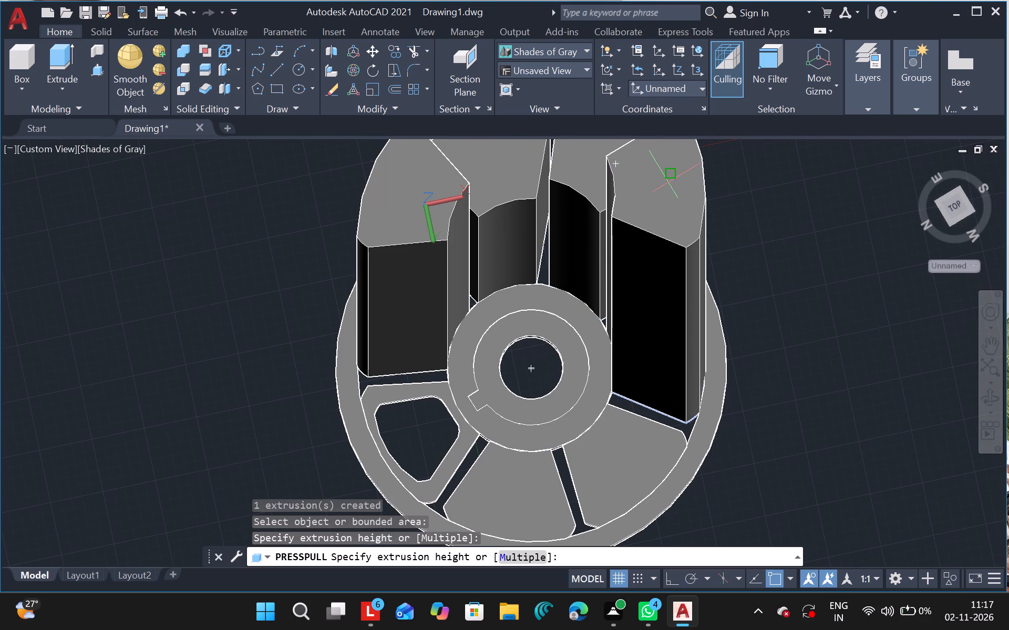
left_click(668, 183)
left_click(502, 479)
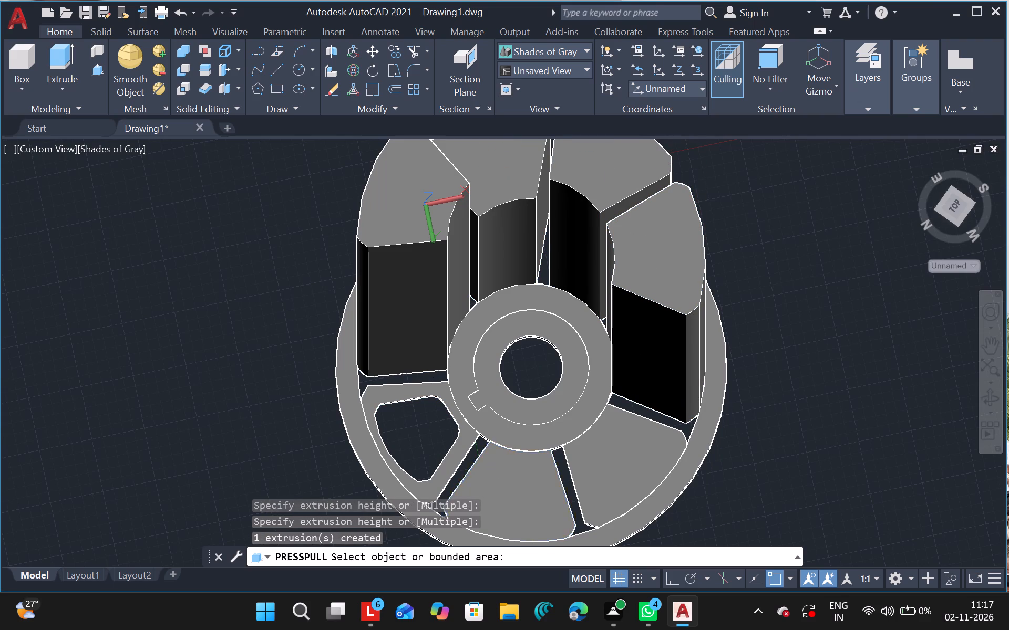
left_click(519, 248)
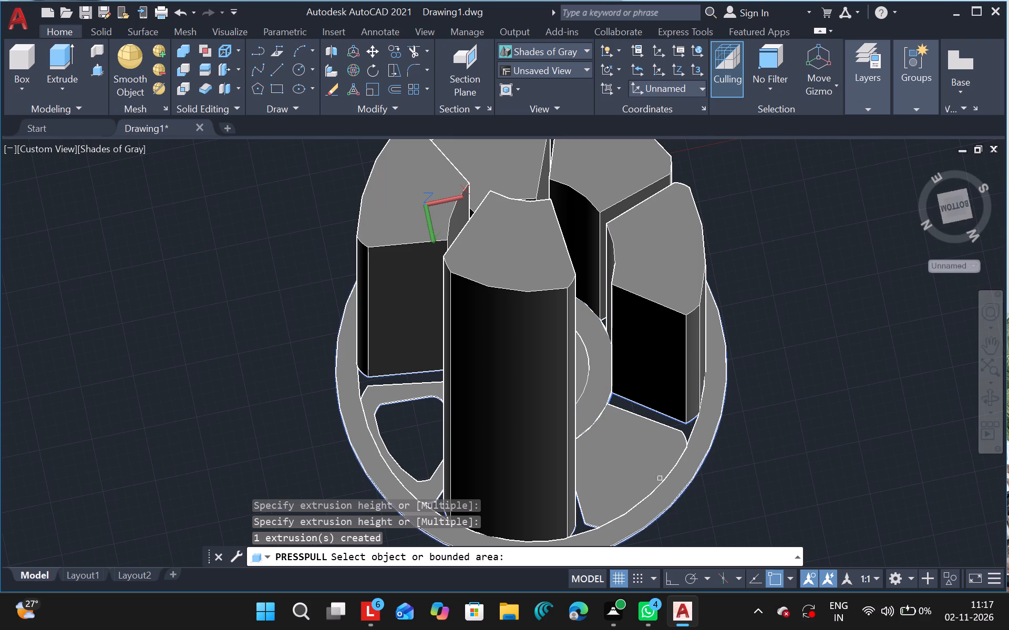
left_click(633, 467)
left_click(631, 272)
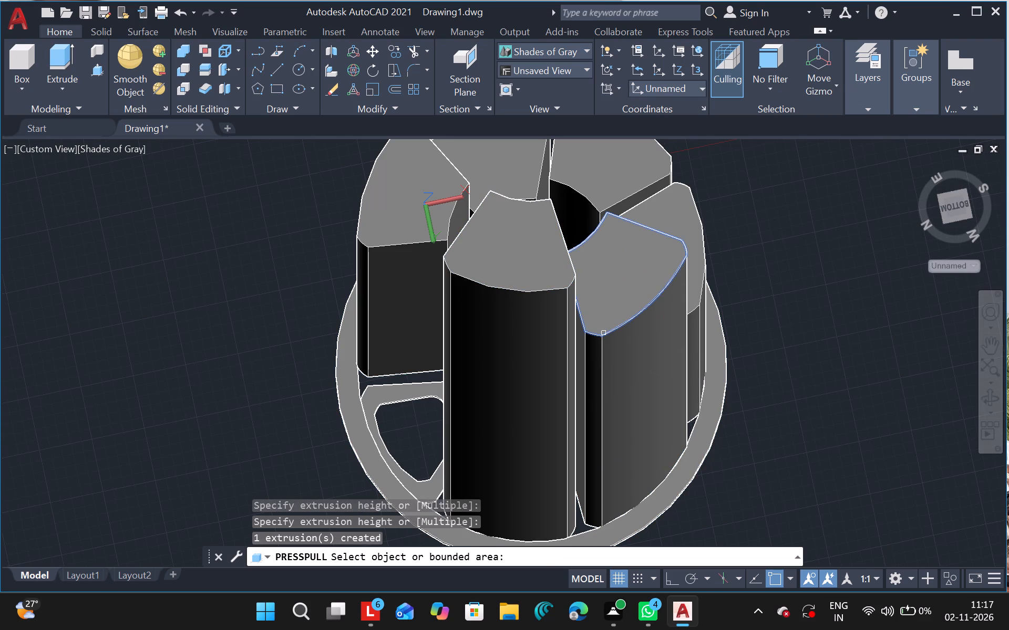
key("Escape")
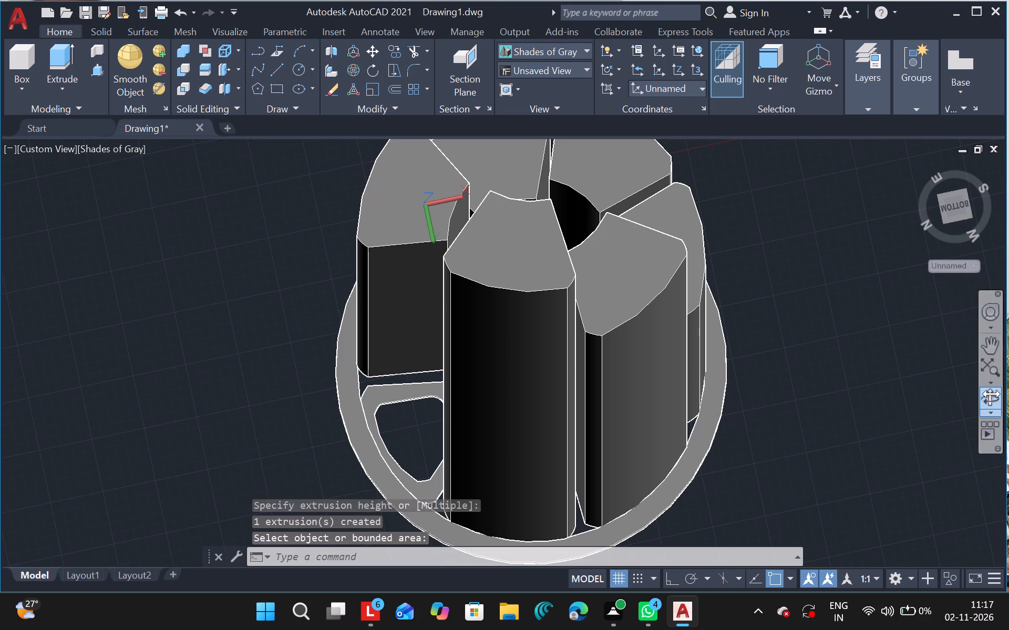
Examine the six pulled sectors, the spokes and the hub from both faces of the wheel.
left_click(994, 397)
left_click_drag(568, 376, 414, 186)
left_click_drag(384, 168, 608, 480)
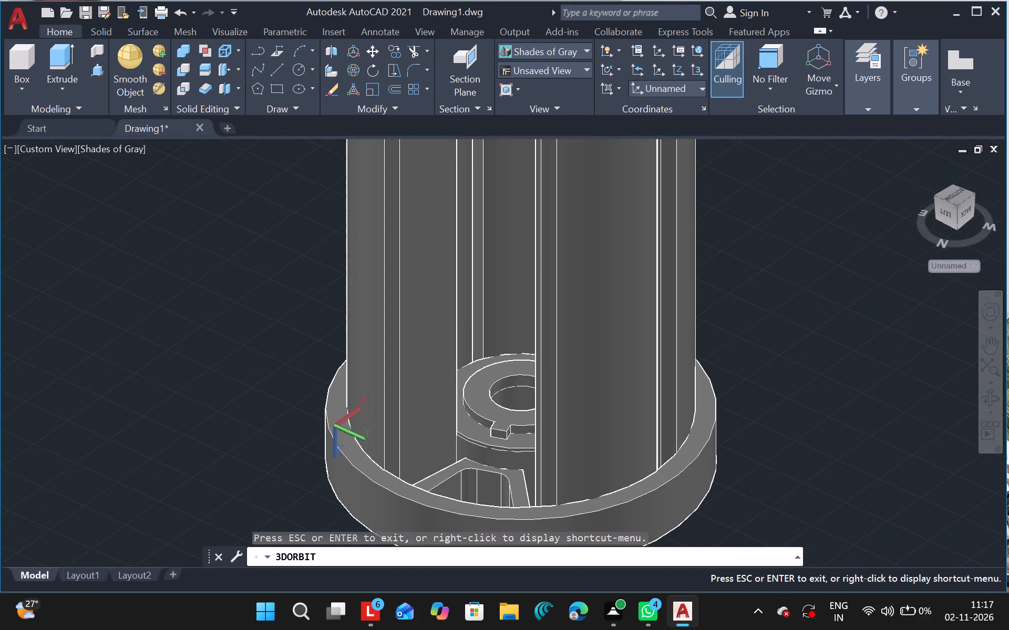
left_click_drag(523, 429, 474, 186)
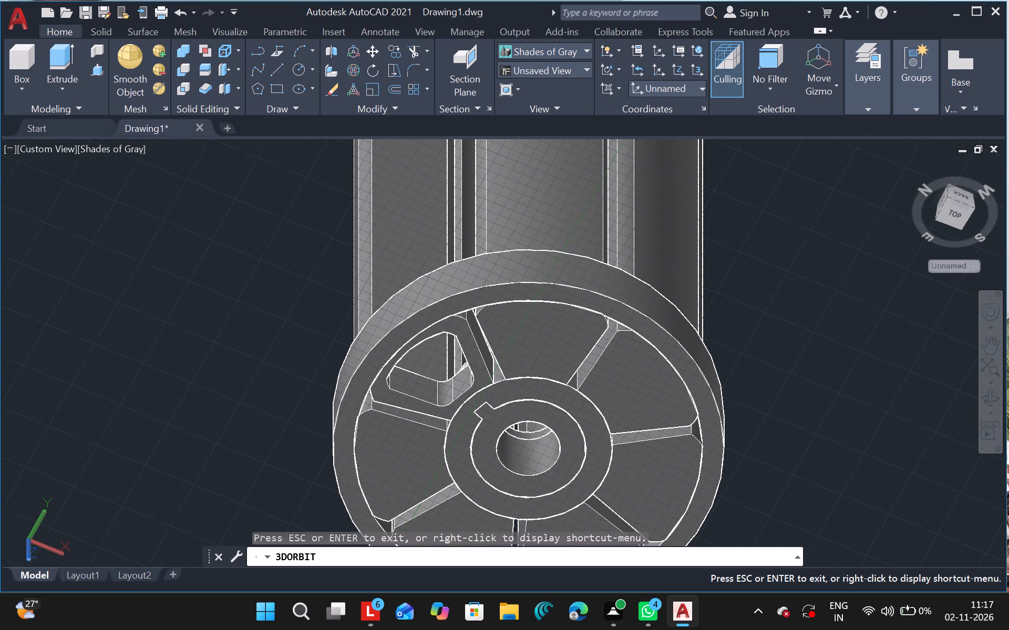
key("Escape")
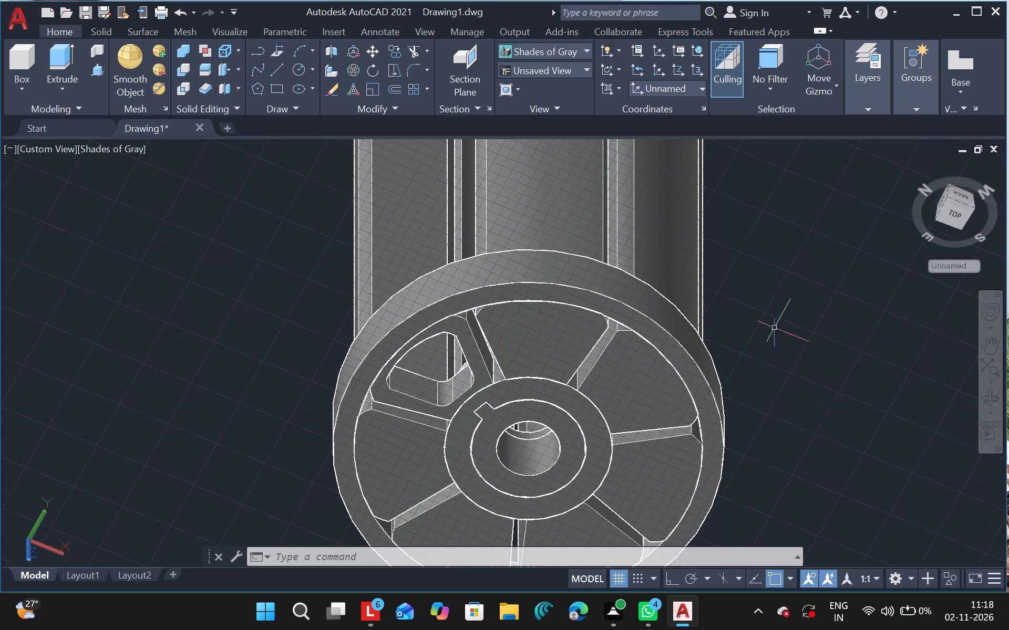
left_click(996, 399)
left_click_drag(789, 318, 854, 498)
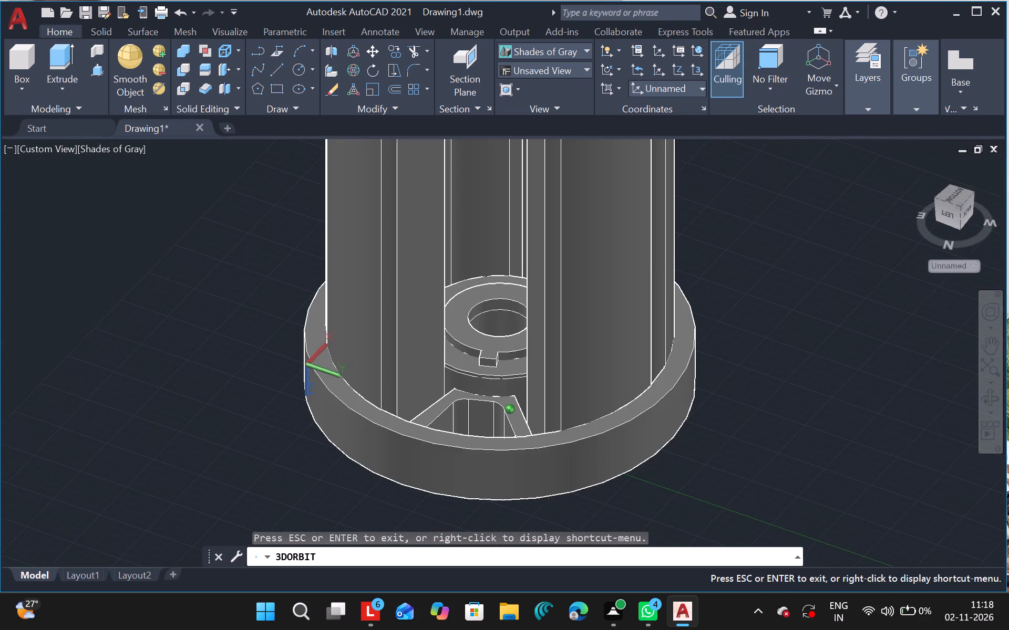
left_click_drag(854, 498, 900, 623)
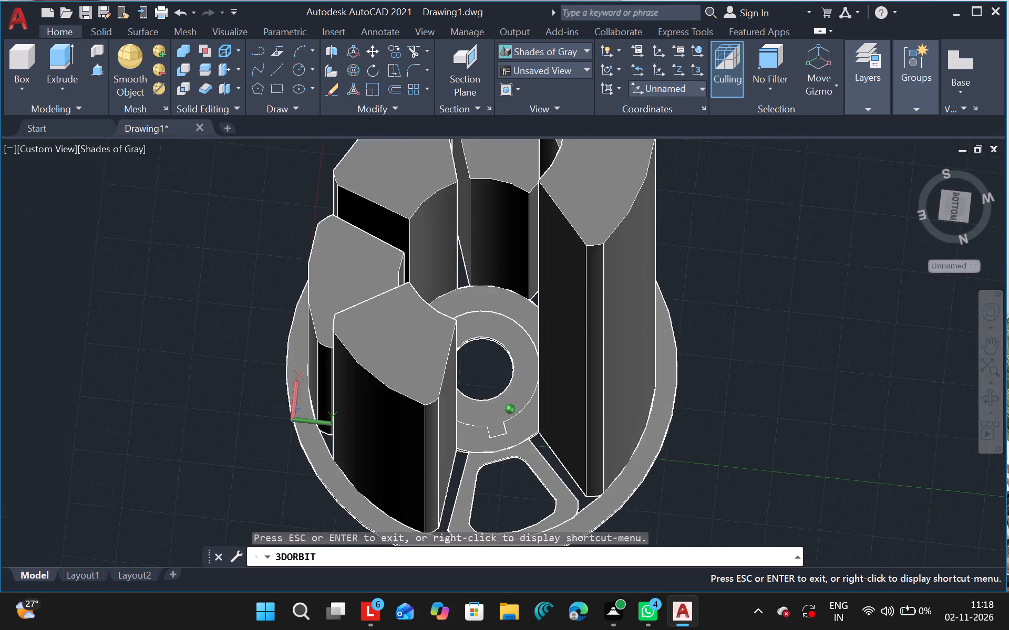
left_click_drag(900, 623, 871, 629)
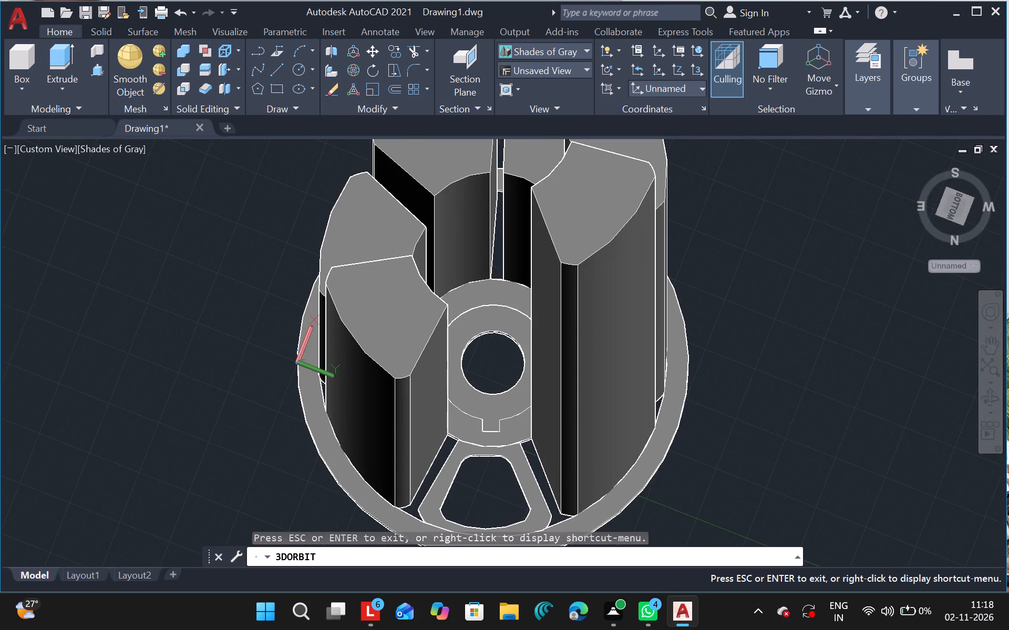
key("Escape")
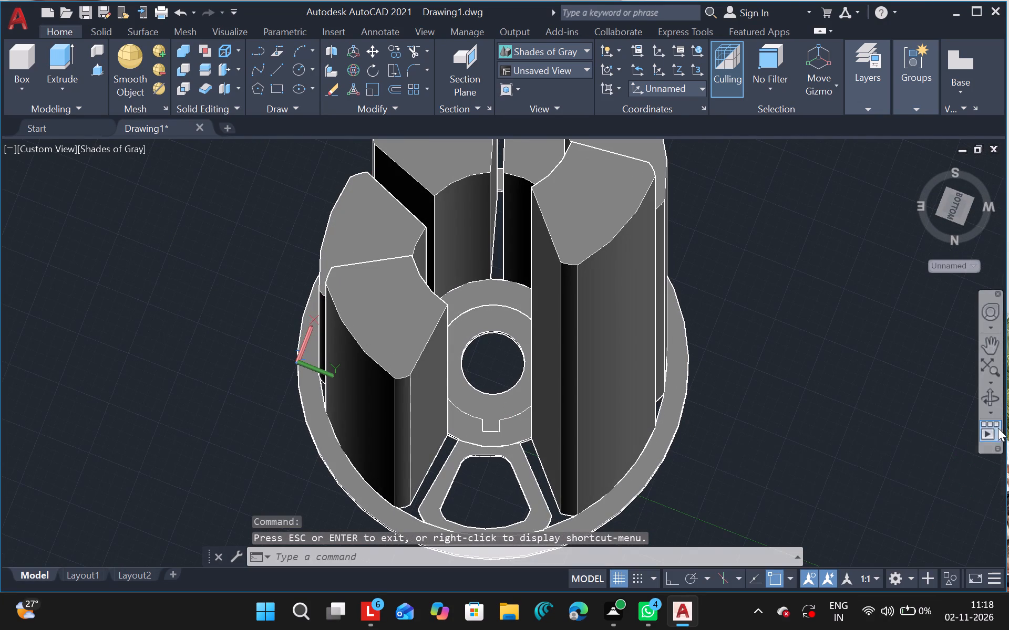
left_click(988, 398)
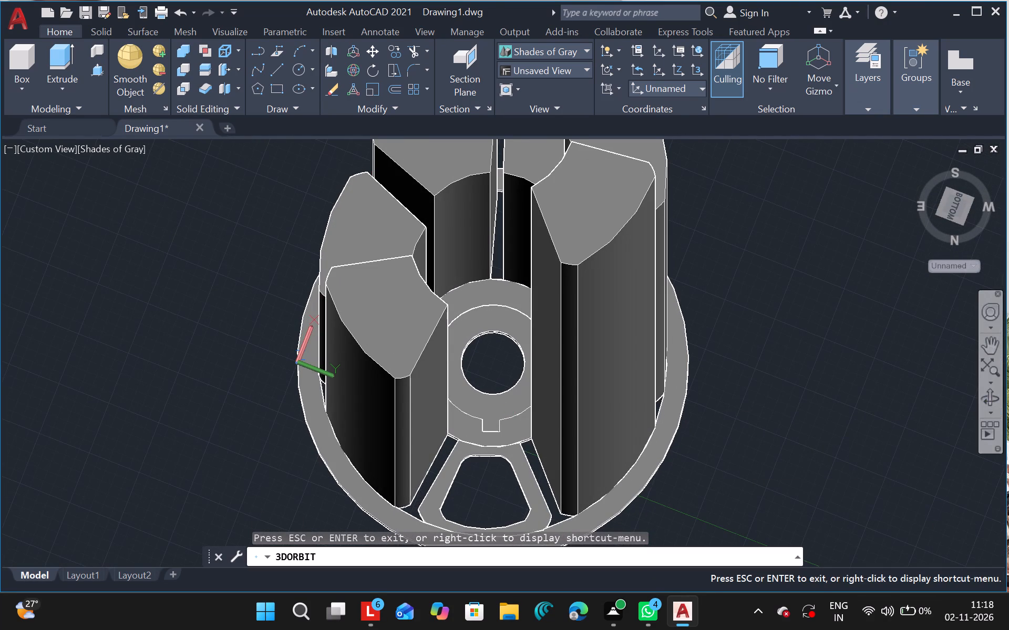
left_click_drag(720, 318, 754, 454)
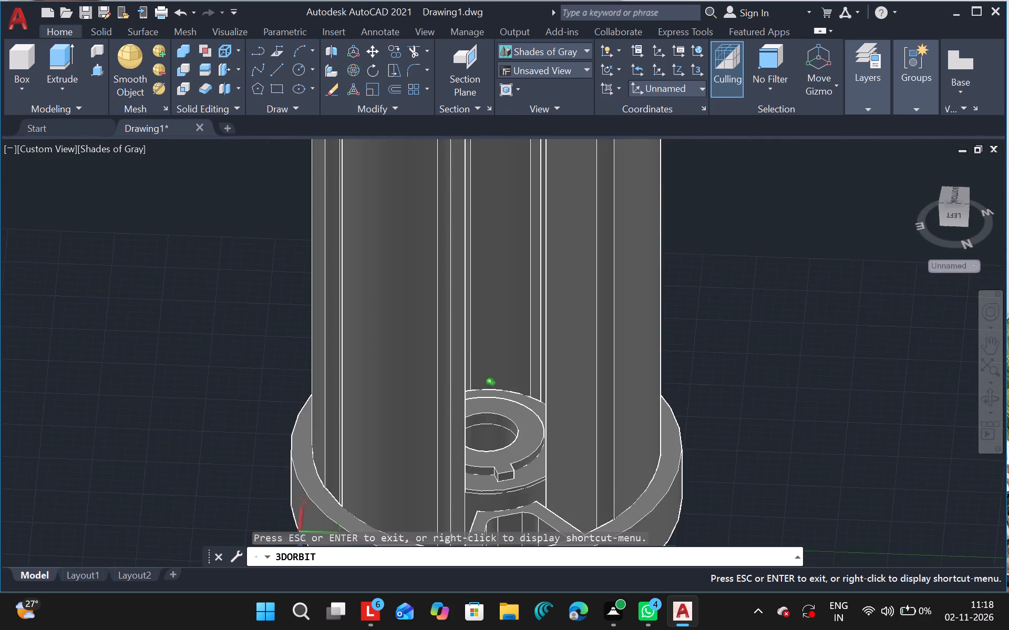
left_click_drag(754, 454, 765, 560)
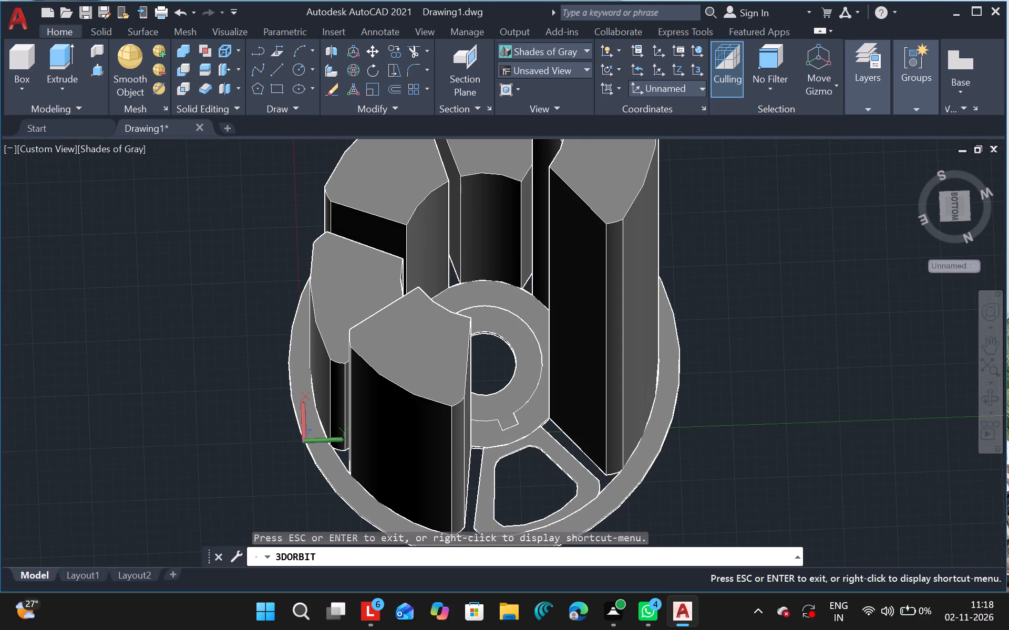
key("Escape")
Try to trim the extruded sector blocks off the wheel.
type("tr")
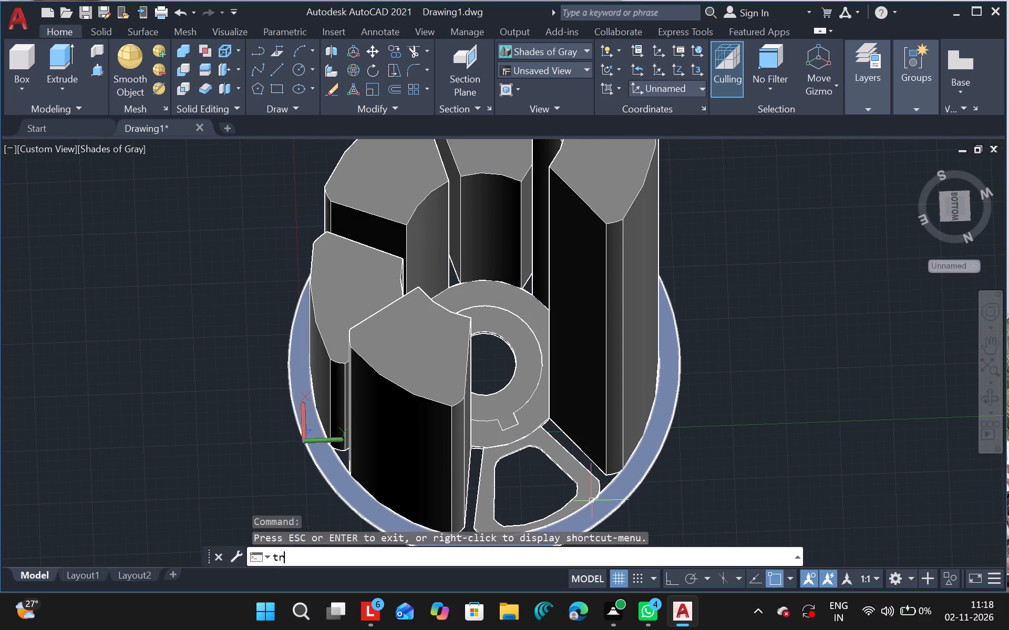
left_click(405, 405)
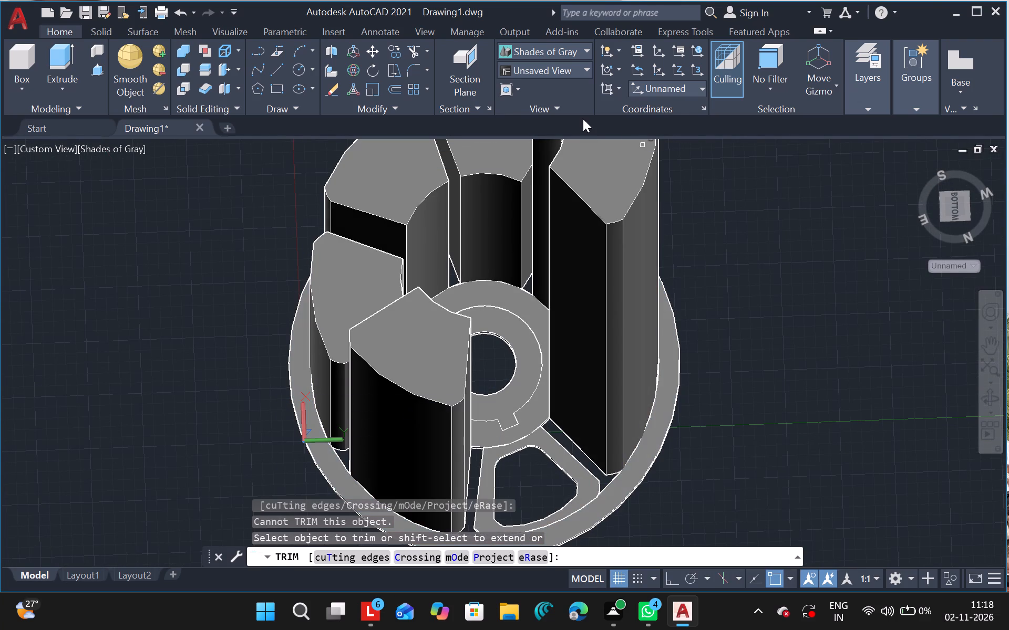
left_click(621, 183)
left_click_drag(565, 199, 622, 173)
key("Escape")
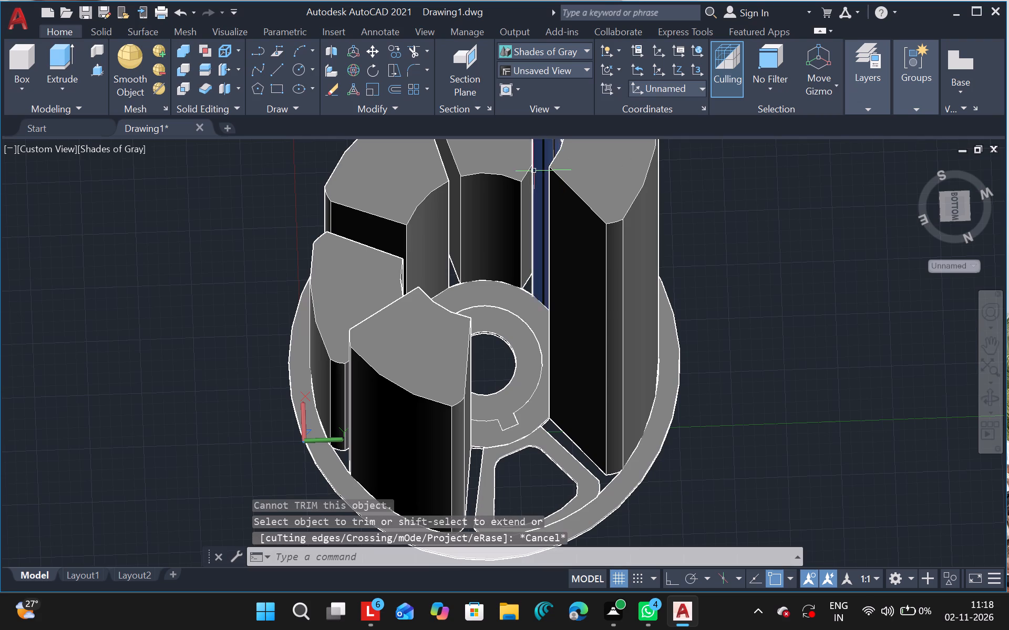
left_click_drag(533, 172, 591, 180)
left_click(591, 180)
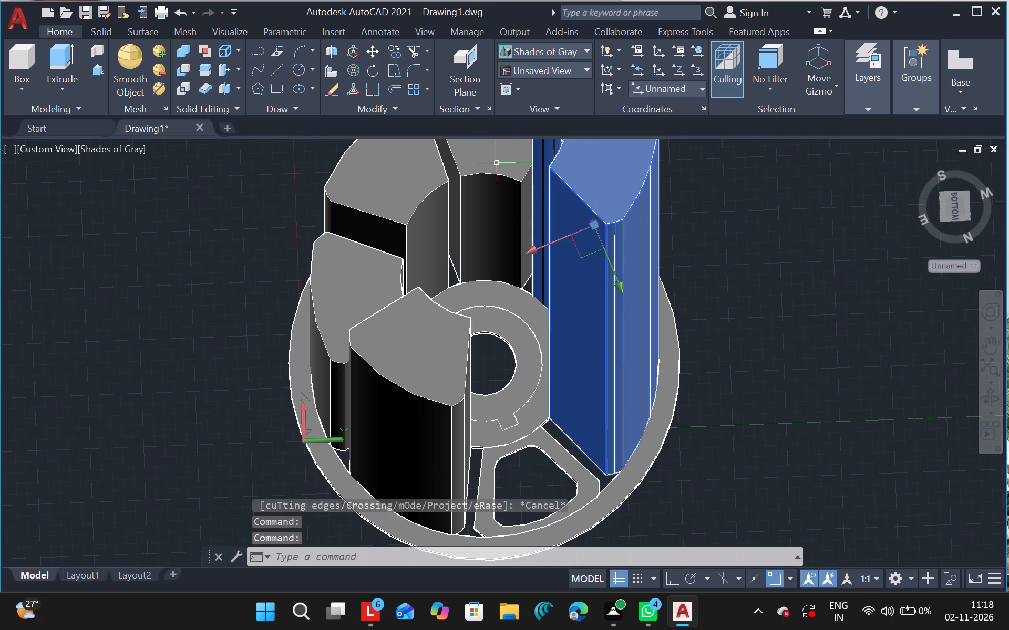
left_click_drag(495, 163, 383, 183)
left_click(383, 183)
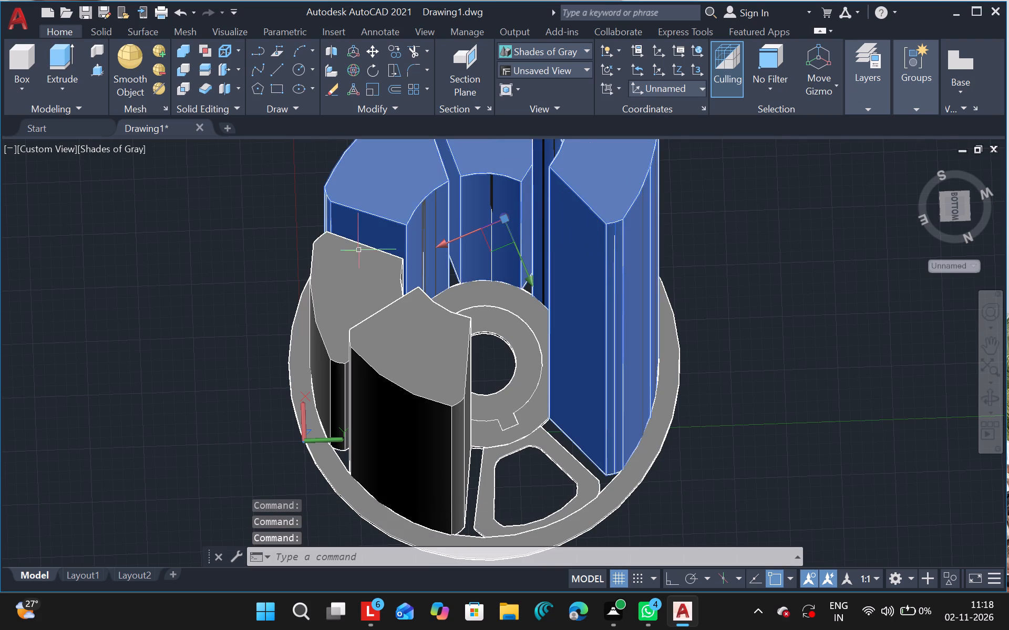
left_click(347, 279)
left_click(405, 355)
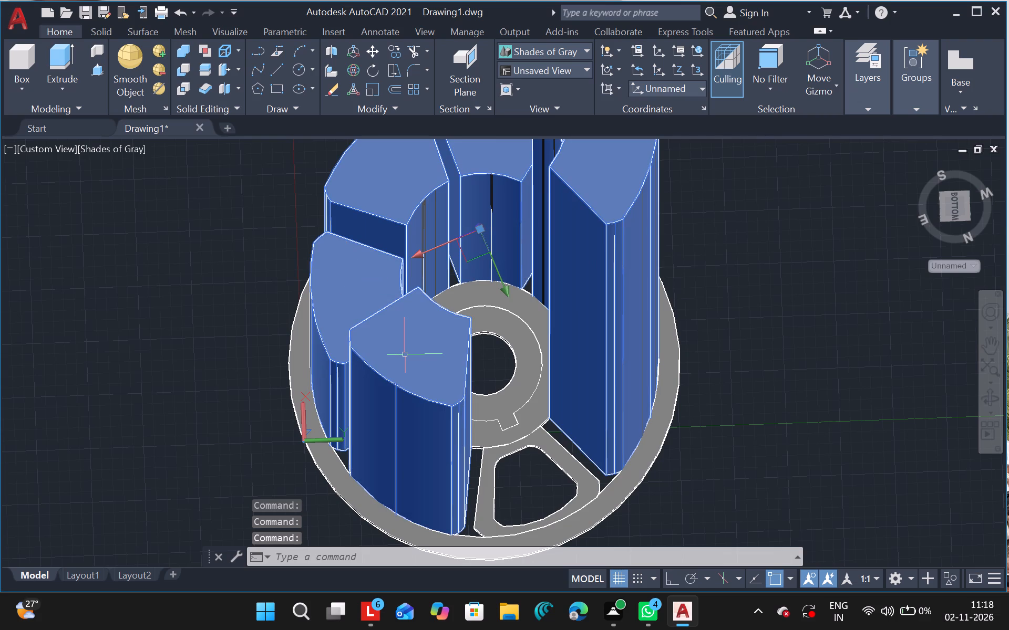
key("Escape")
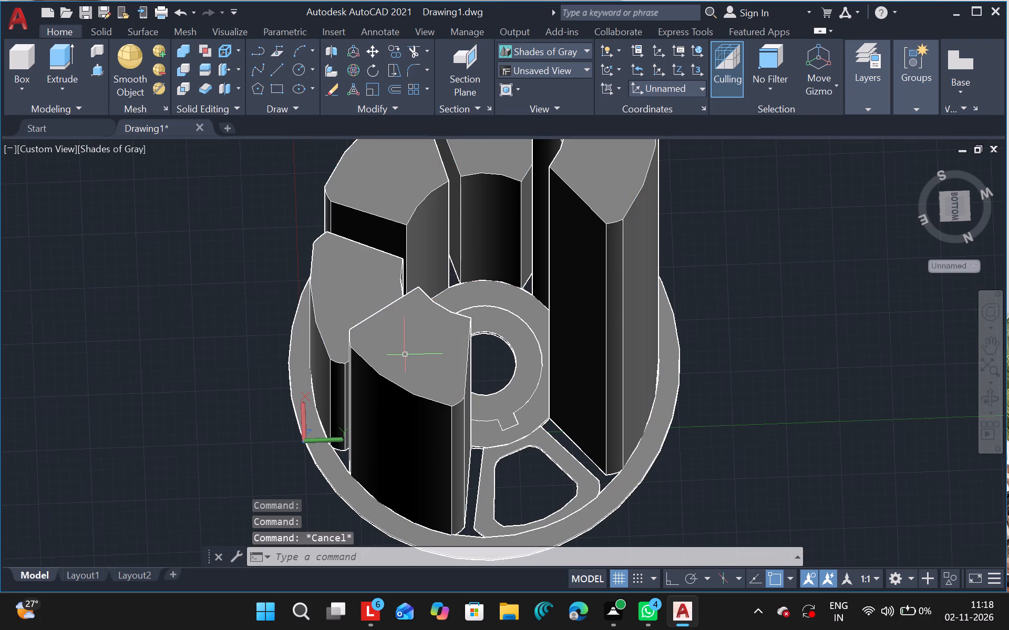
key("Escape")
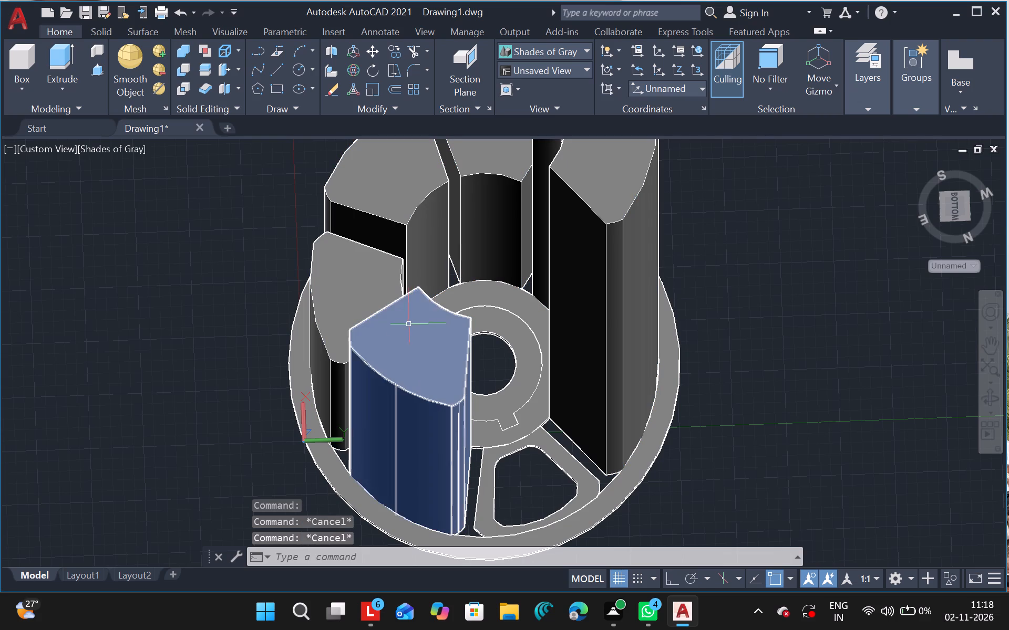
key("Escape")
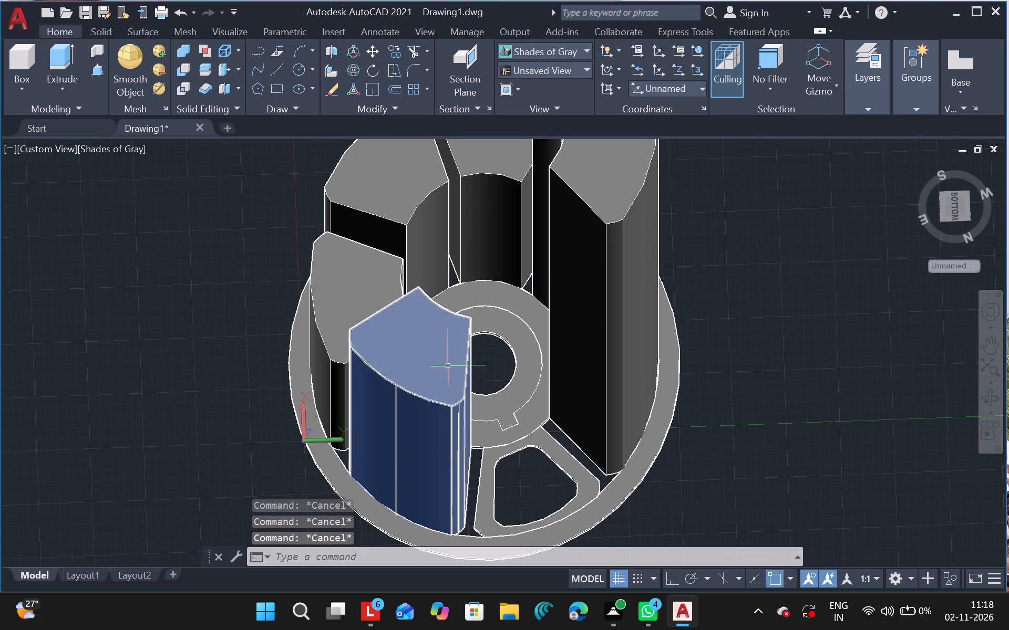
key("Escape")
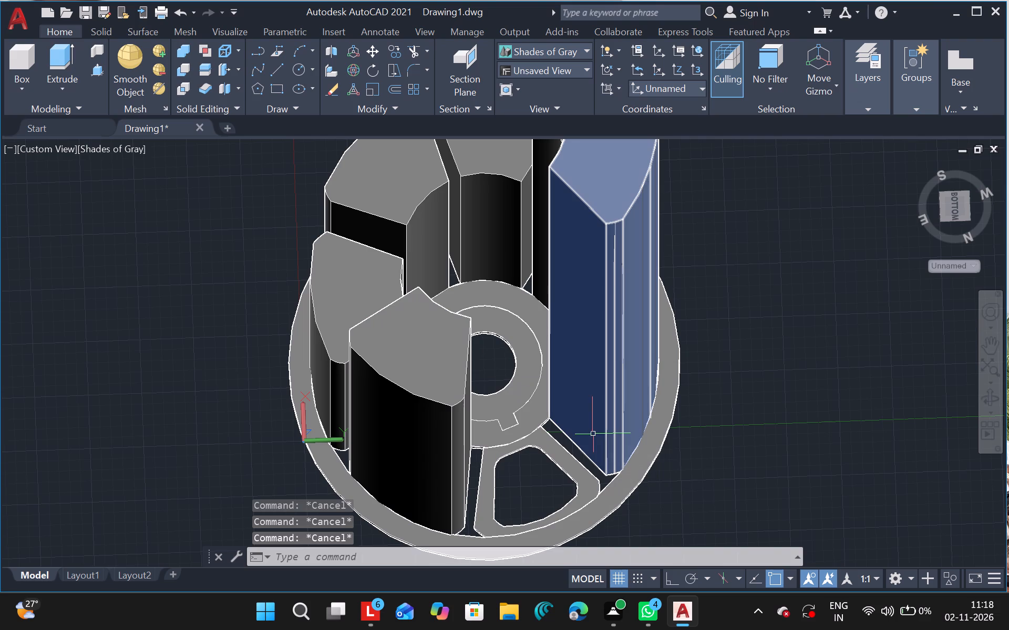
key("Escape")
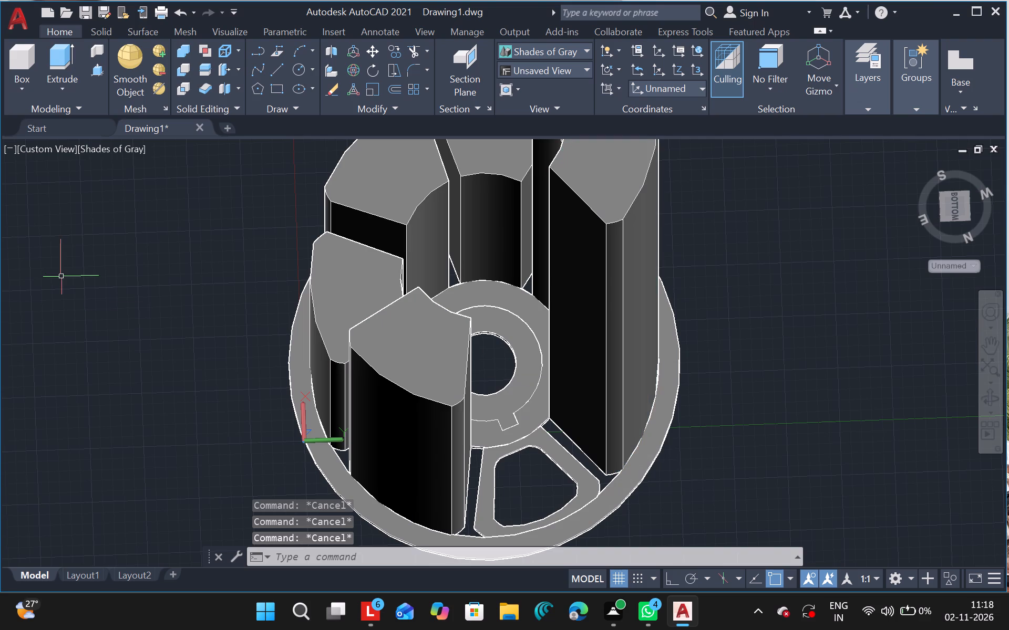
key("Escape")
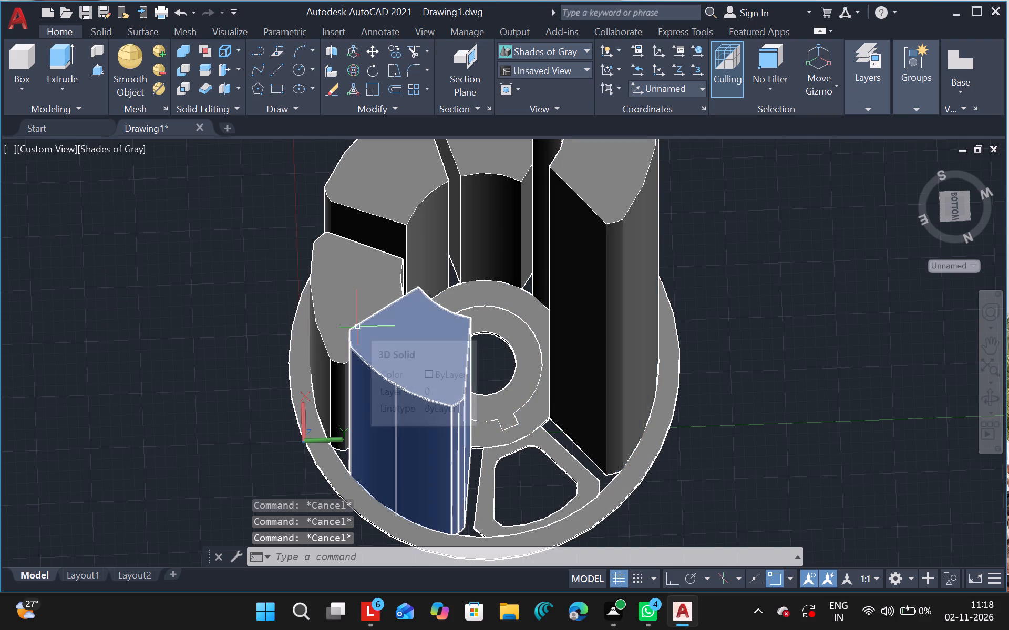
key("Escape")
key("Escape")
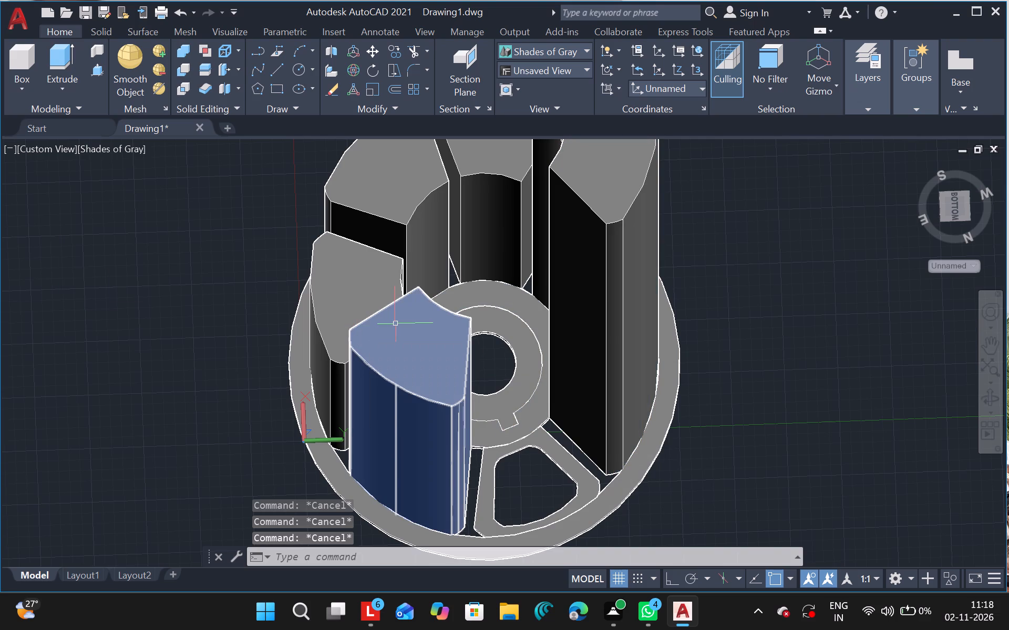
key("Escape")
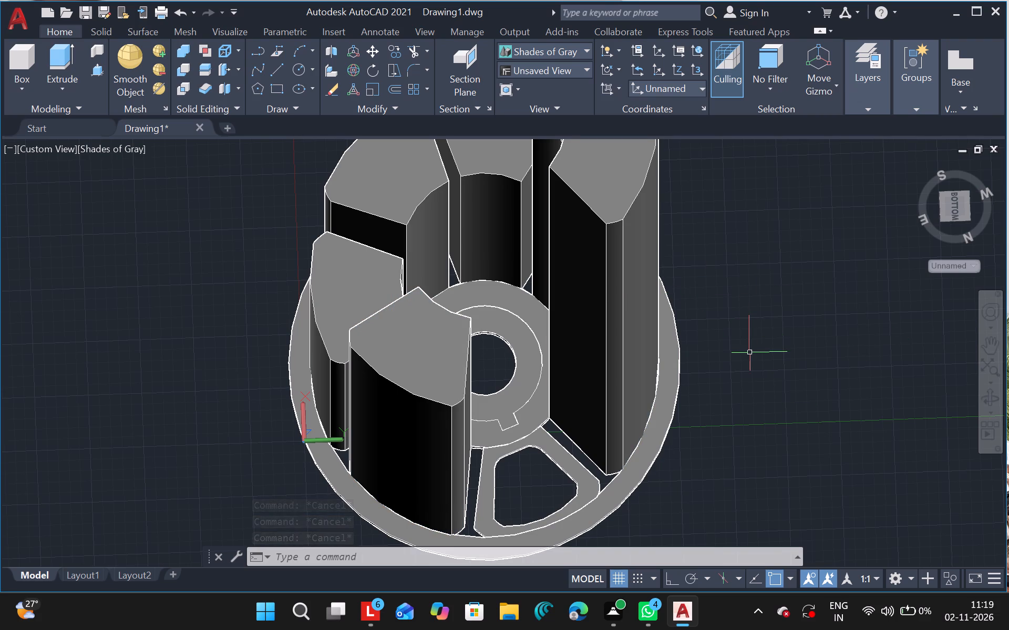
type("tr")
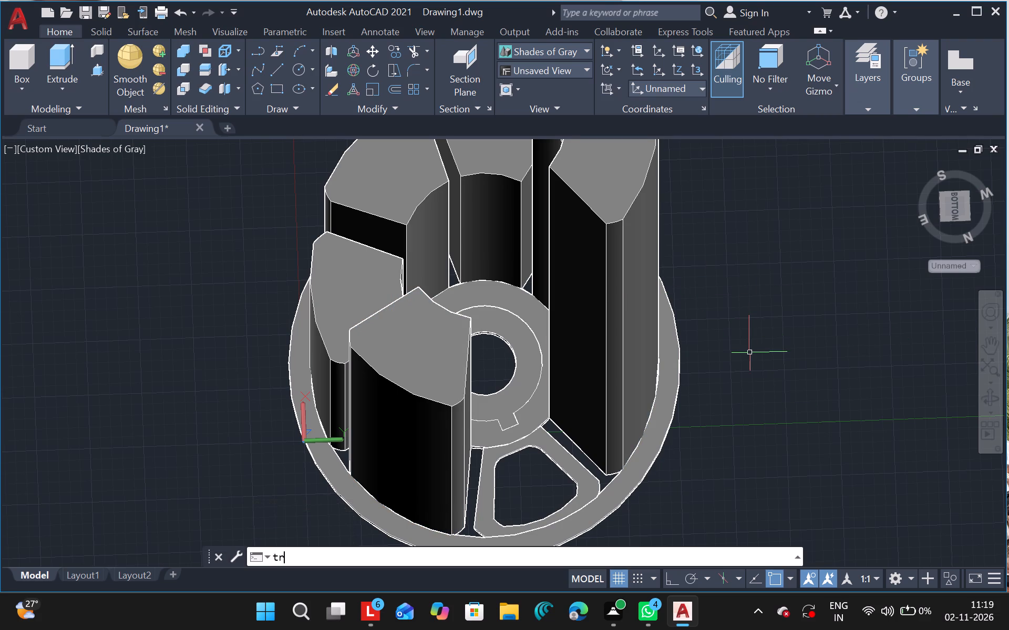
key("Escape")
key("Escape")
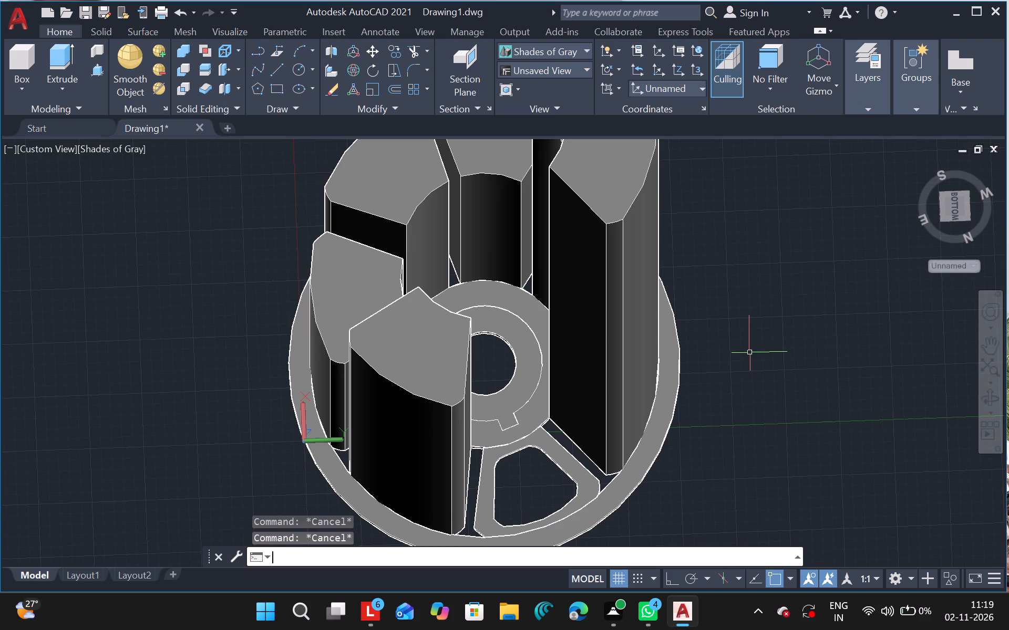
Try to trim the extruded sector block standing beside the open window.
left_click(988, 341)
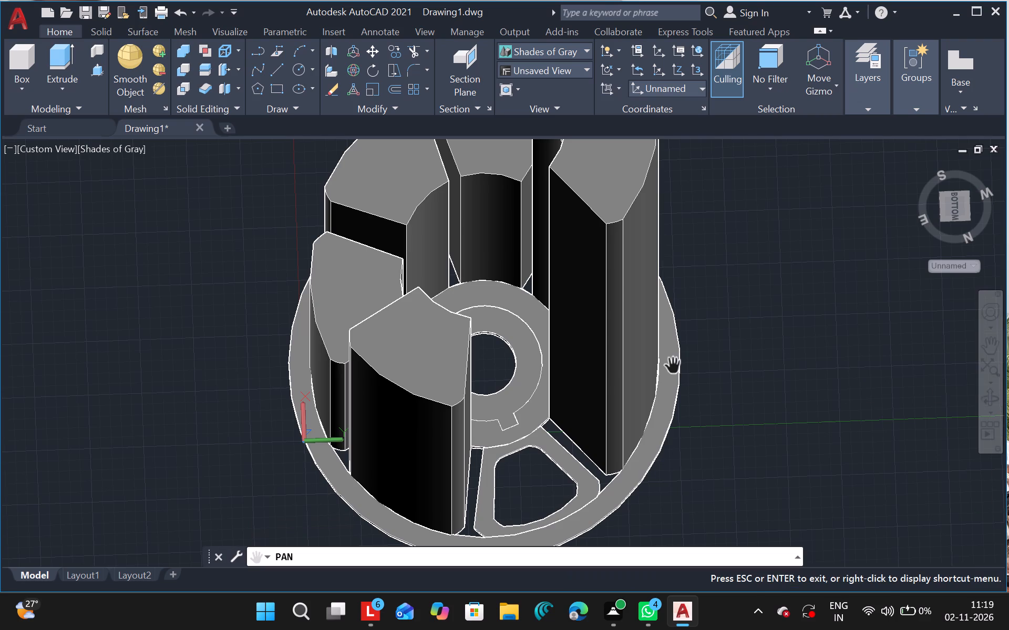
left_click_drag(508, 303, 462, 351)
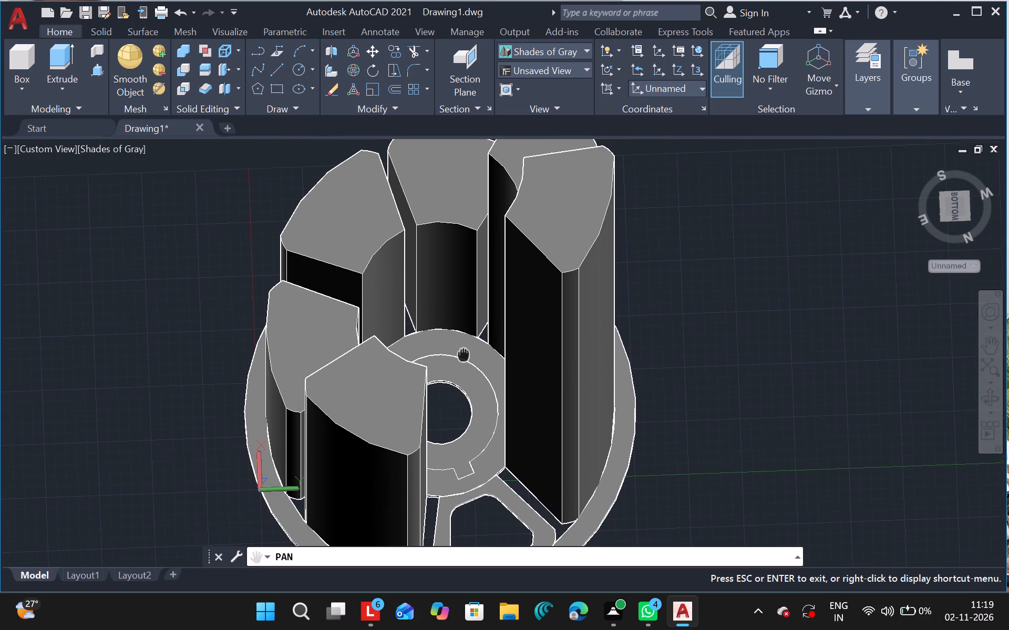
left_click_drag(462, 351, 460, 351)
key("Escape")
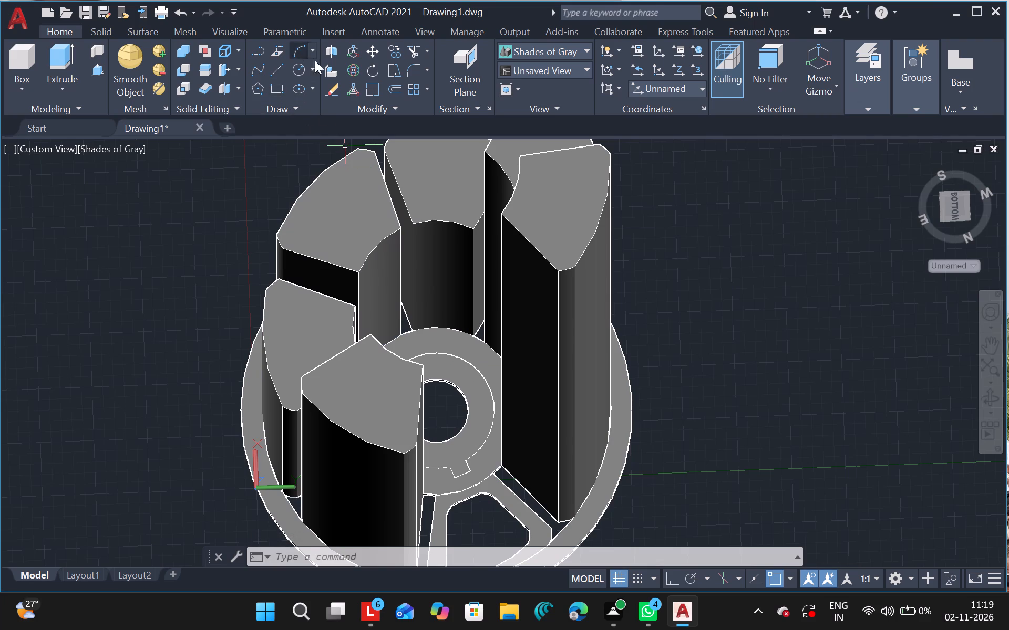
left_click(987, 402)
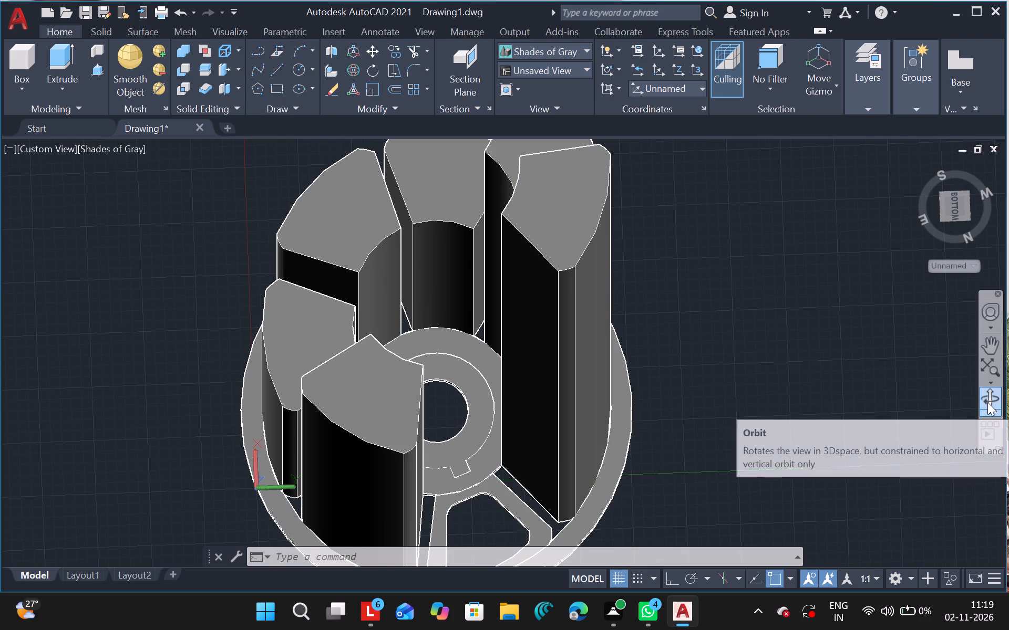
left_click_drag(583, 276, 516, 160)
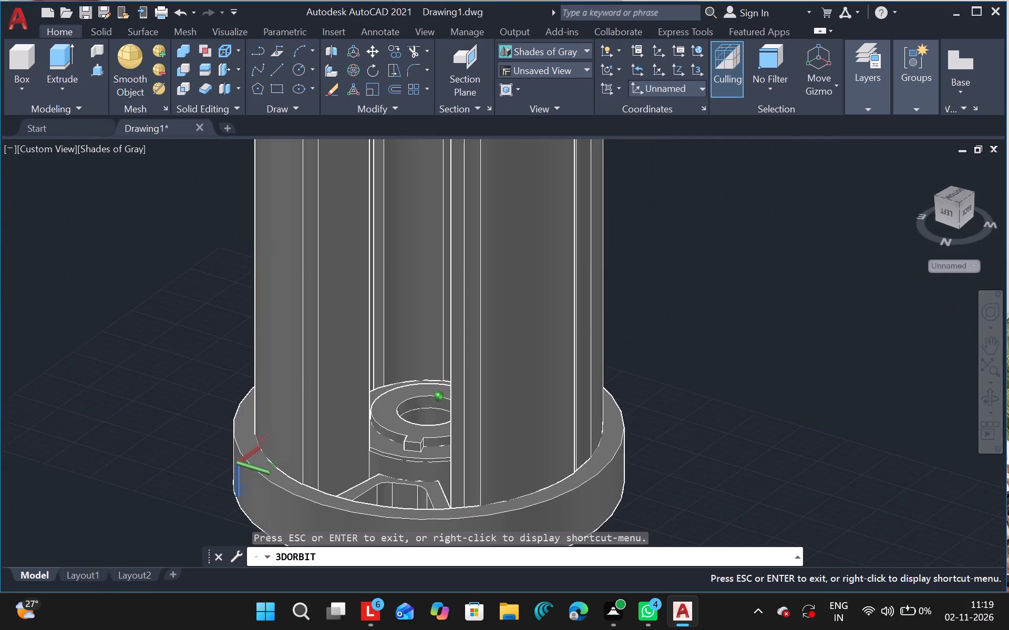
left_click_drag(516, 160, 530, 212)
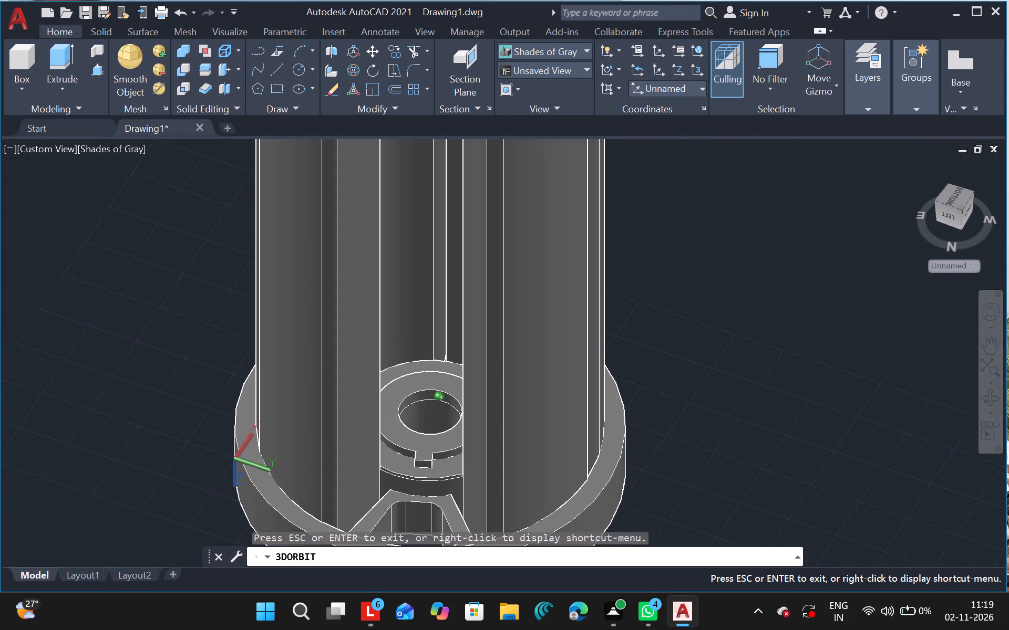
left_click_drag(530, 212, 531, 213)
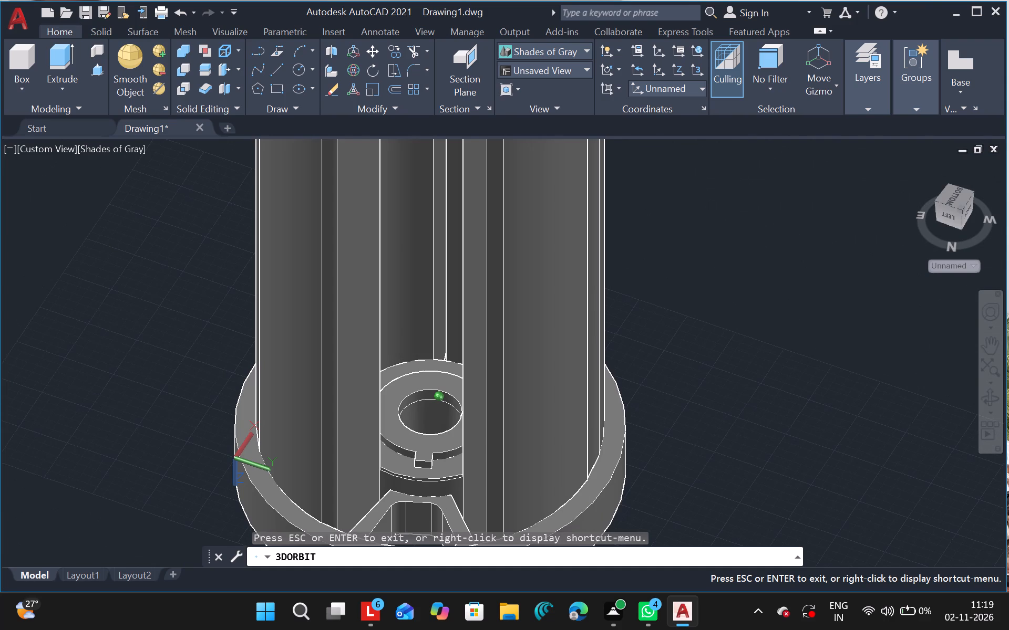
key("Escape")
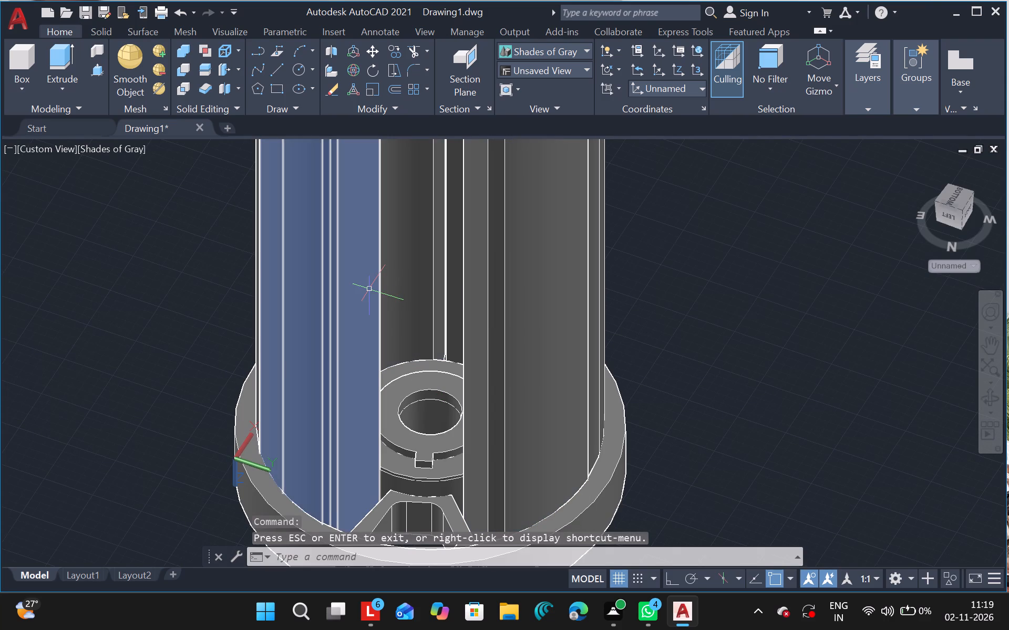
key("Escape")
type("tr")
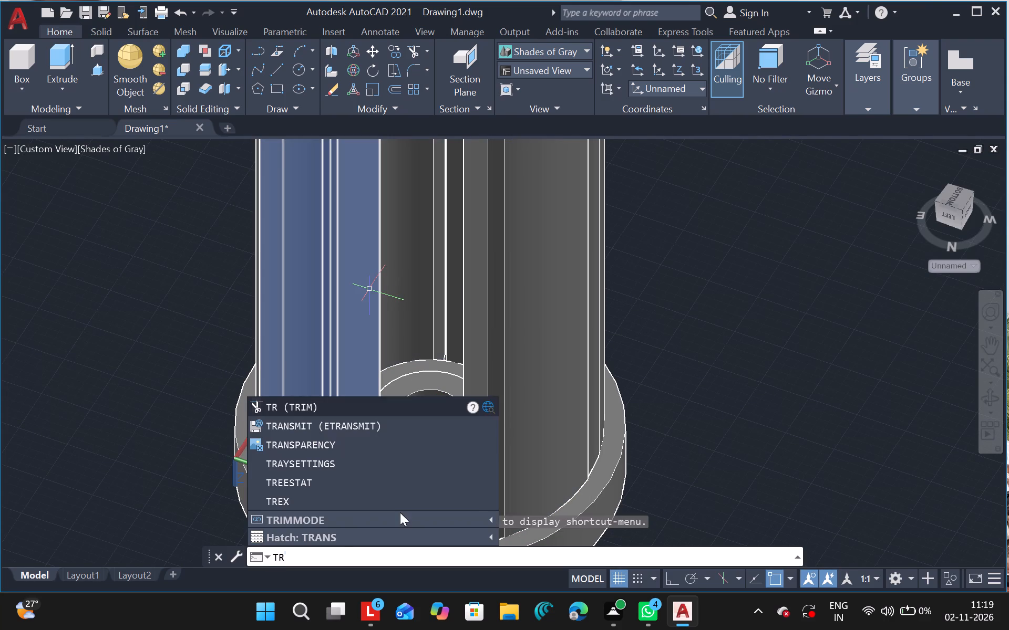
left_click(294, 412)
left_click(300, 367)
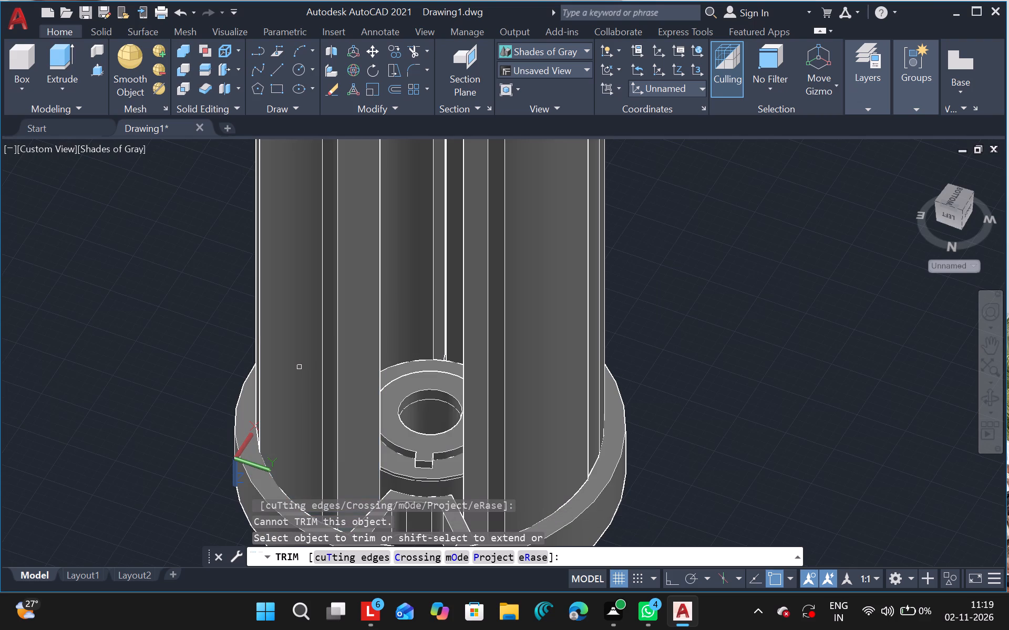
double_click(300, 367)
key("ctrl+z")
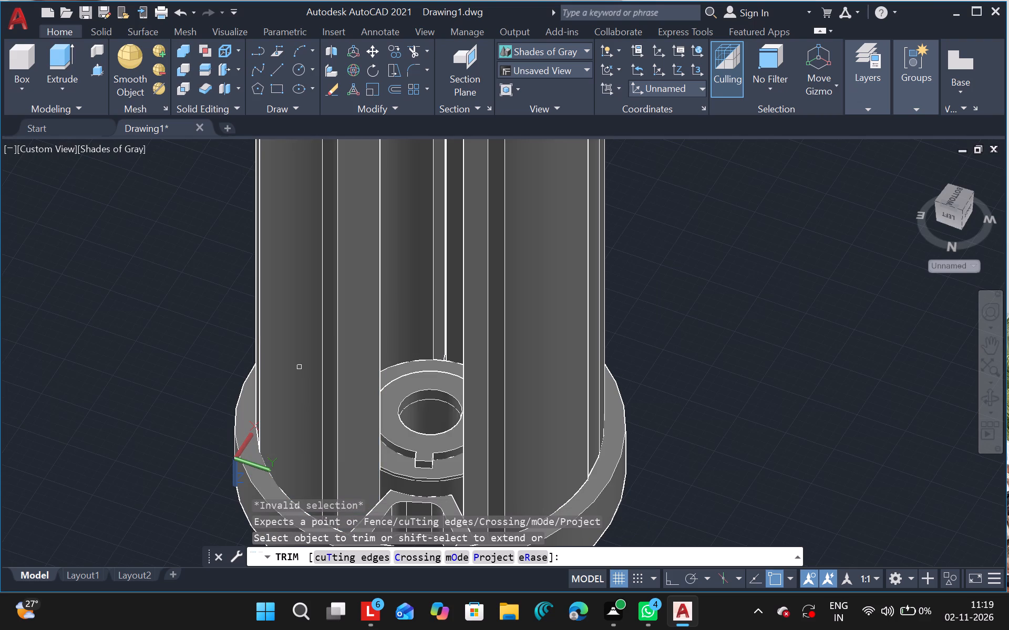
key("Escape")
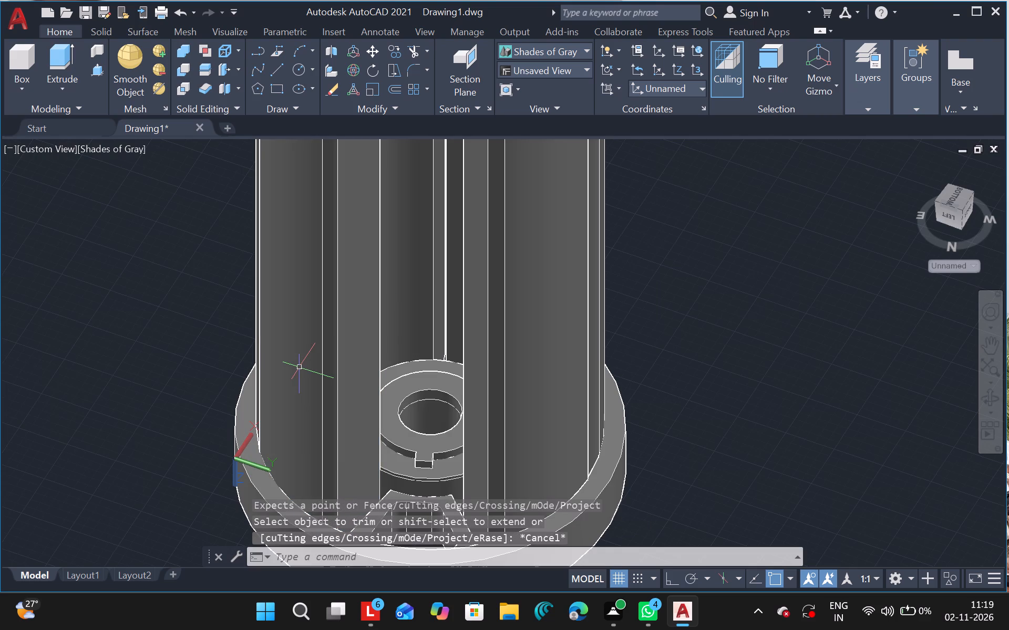
Undo back through the trim attempts and view changes, including the Presspull of the six solid web sectors.
key("ctrl+z")
key("ctrl+z")
key("ctrl+z")
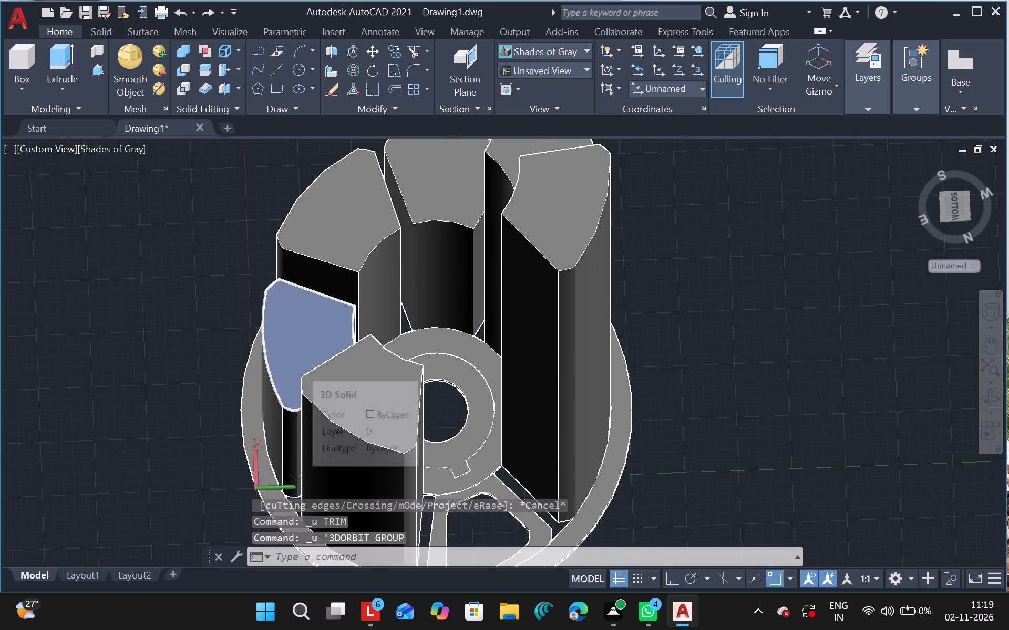
key("ctrl+z")
key("ctrl+z")
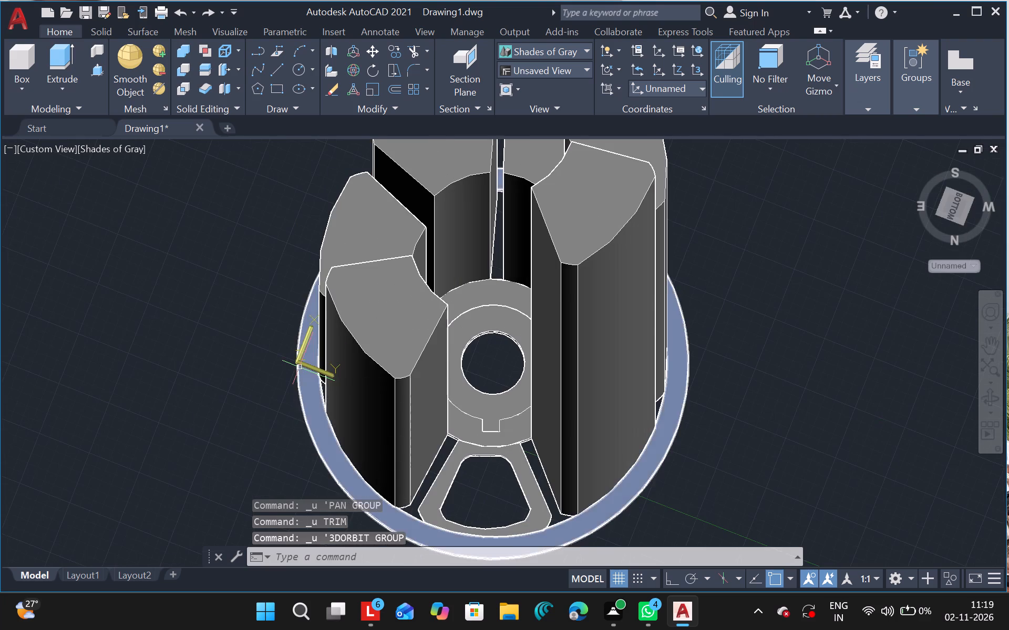
key("ctrl+z")
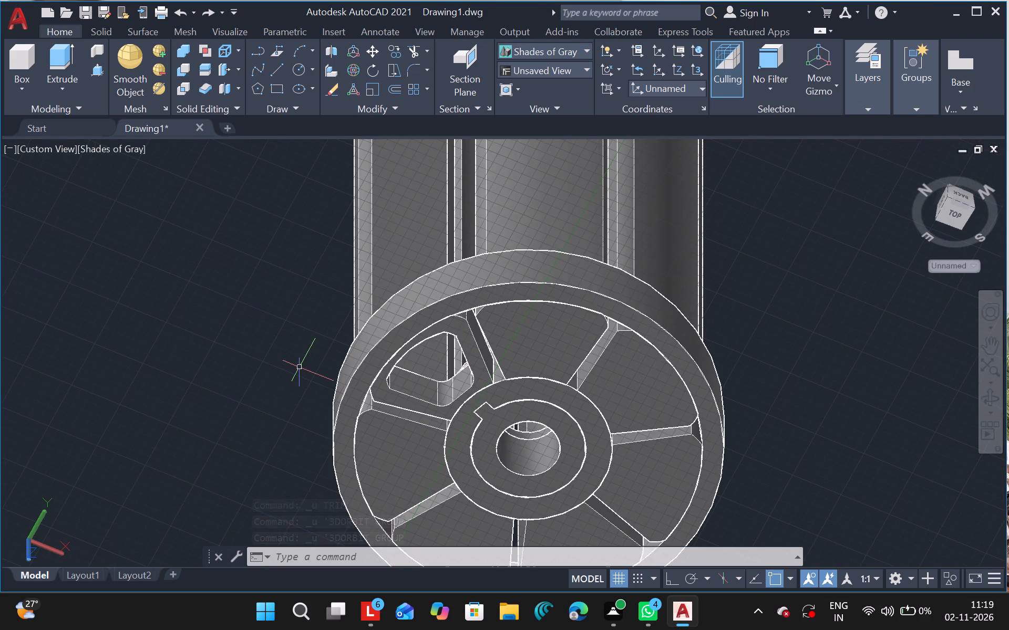
key("ctrl+z")
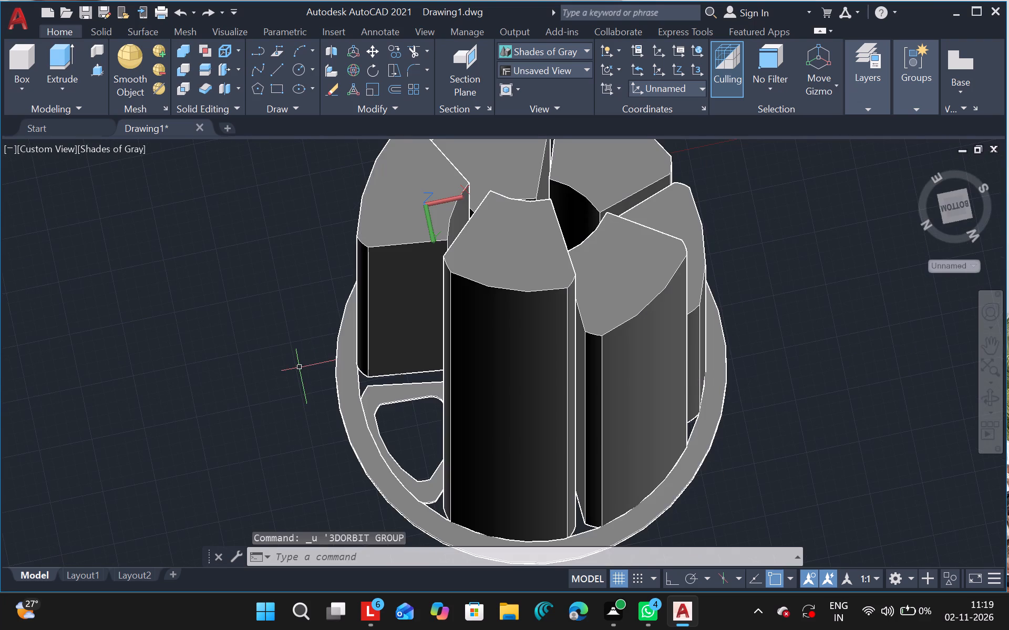
key("ctrl+z")
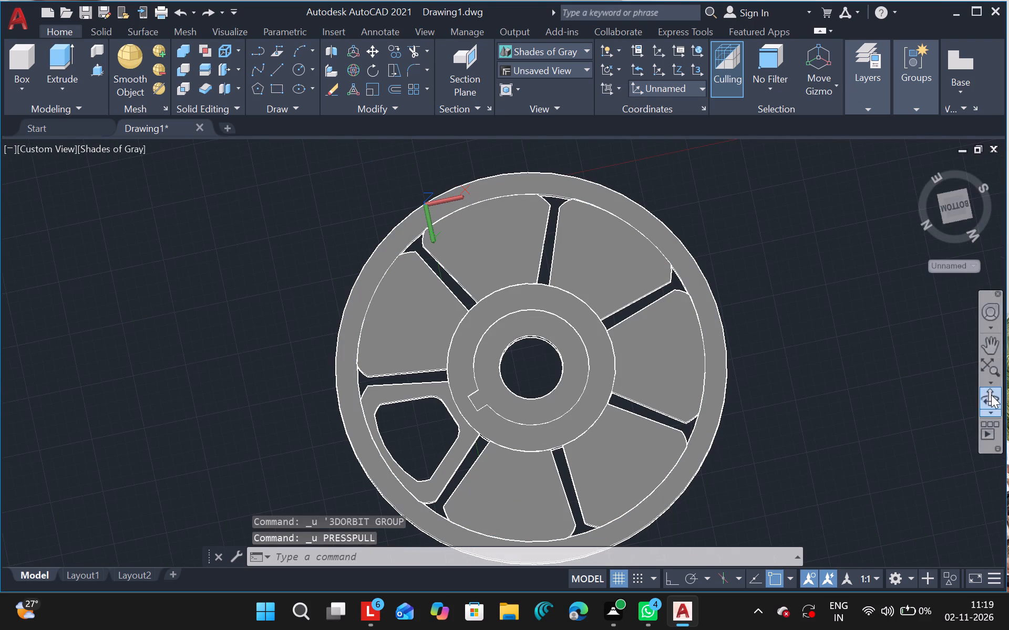
Examine the solid web sectors, the spokes and the keyed hub from both faces of the wheel.
left_click(992, 353)
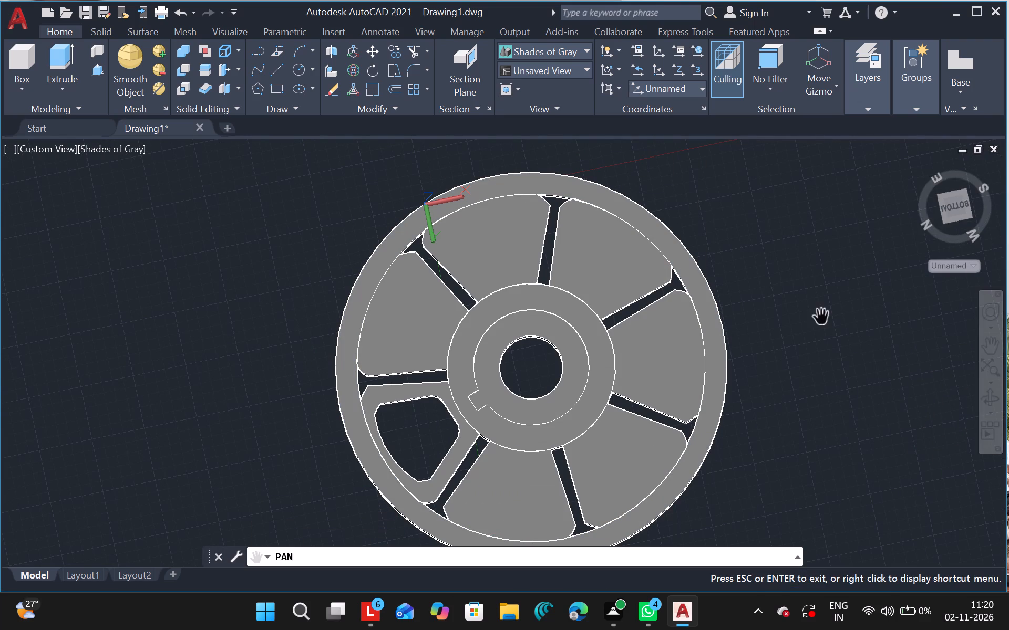
left_click_drag(778, 331, 719, 307)
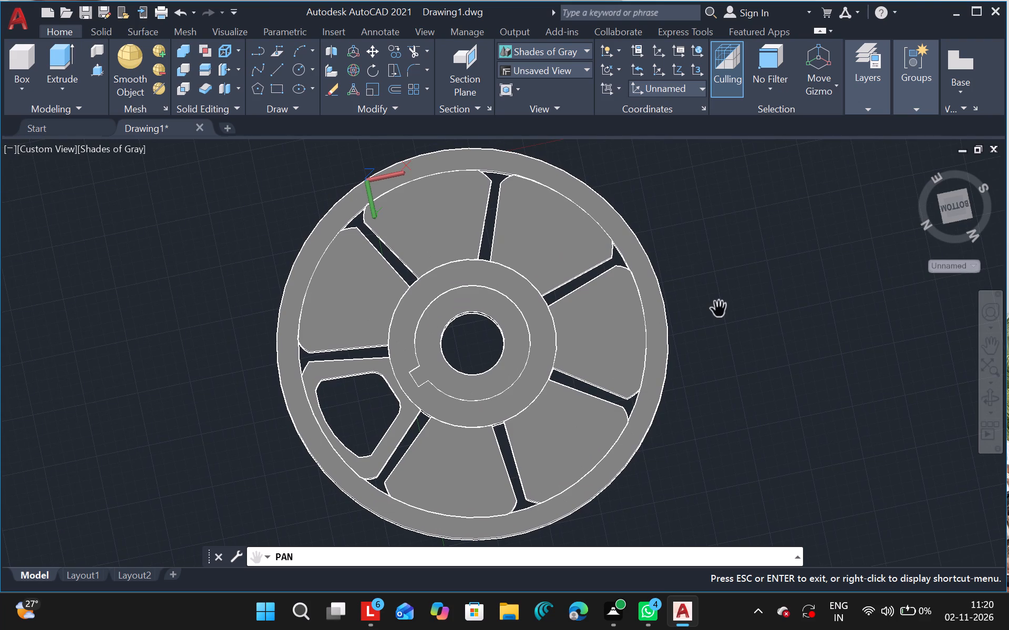
key("grave")
key("Escape")
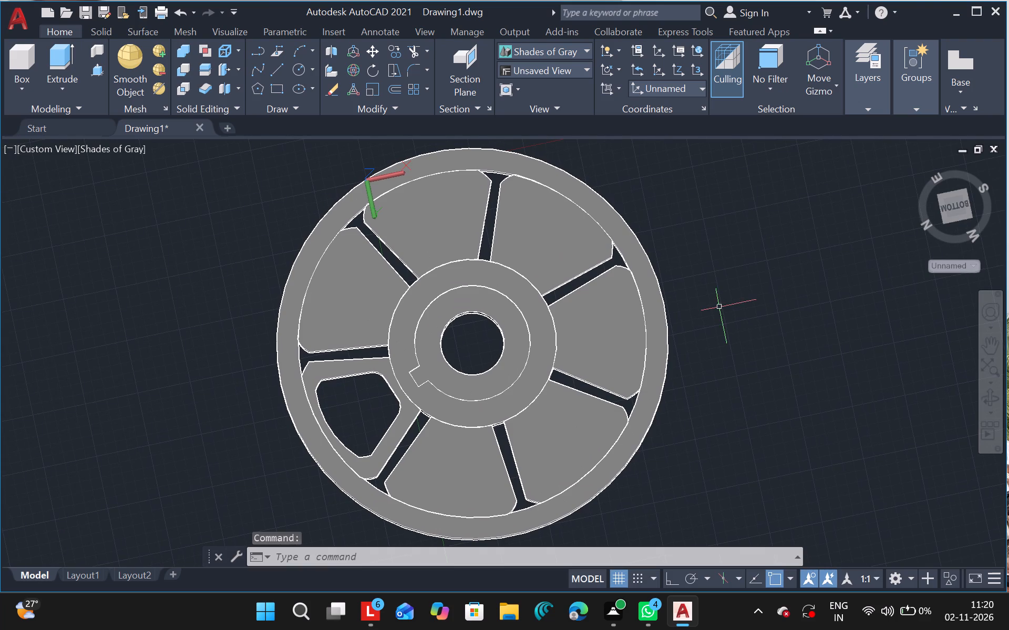
left_click(985, 404)
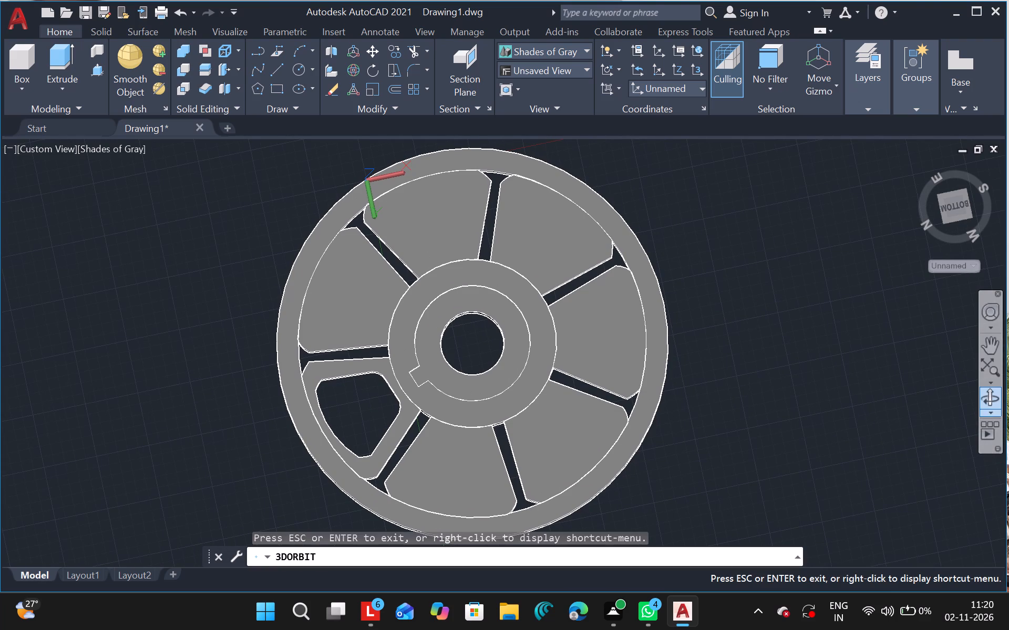
left_click_drag(662, 450, 593, 352)
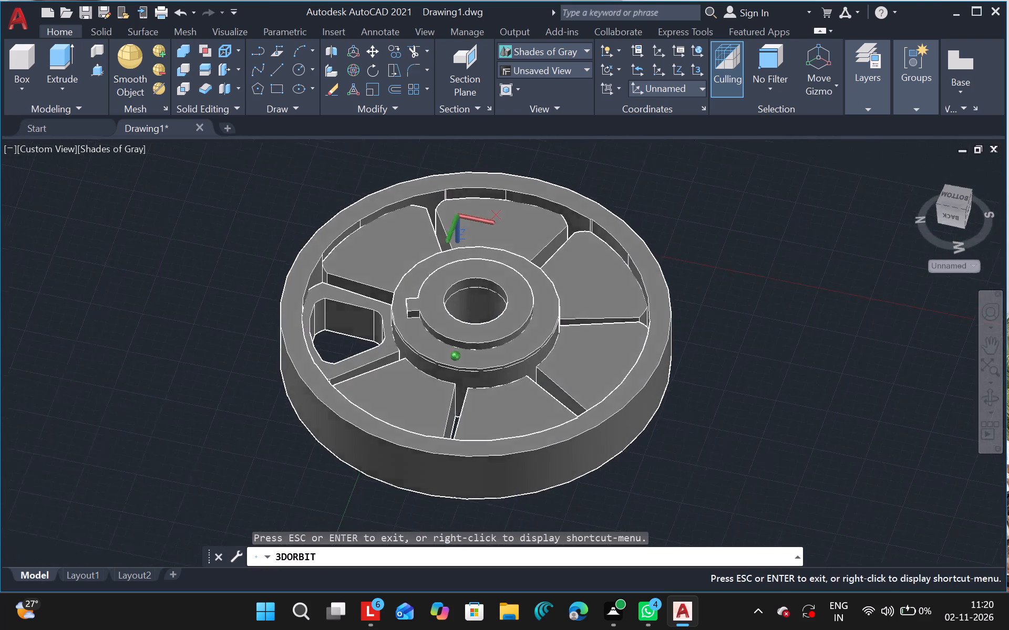
left_click_drag(593, 352, 621, 440)
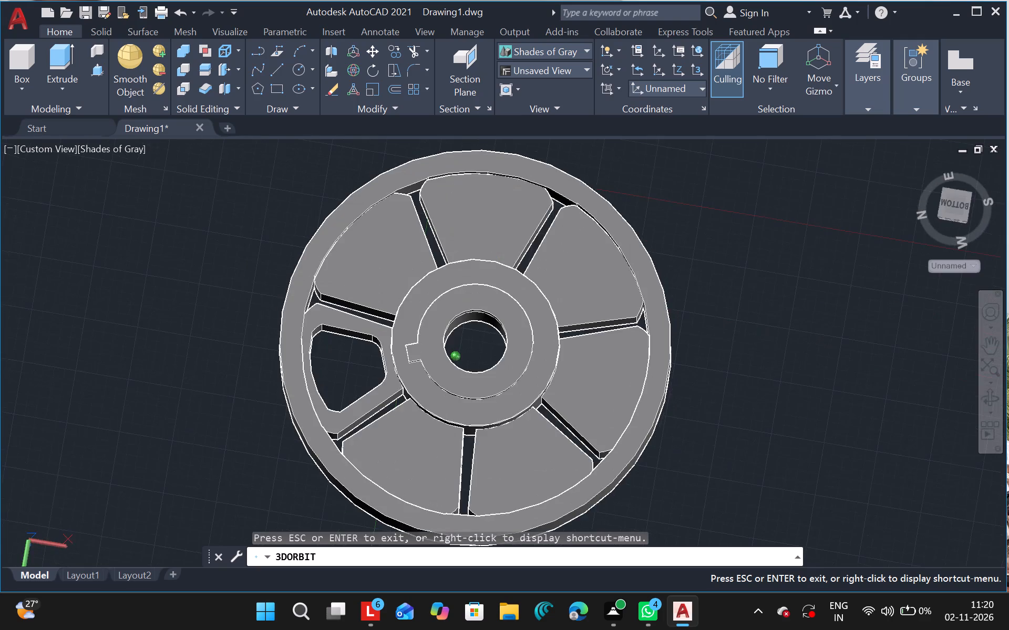
left_click_drag(621, 440, 622, 444)
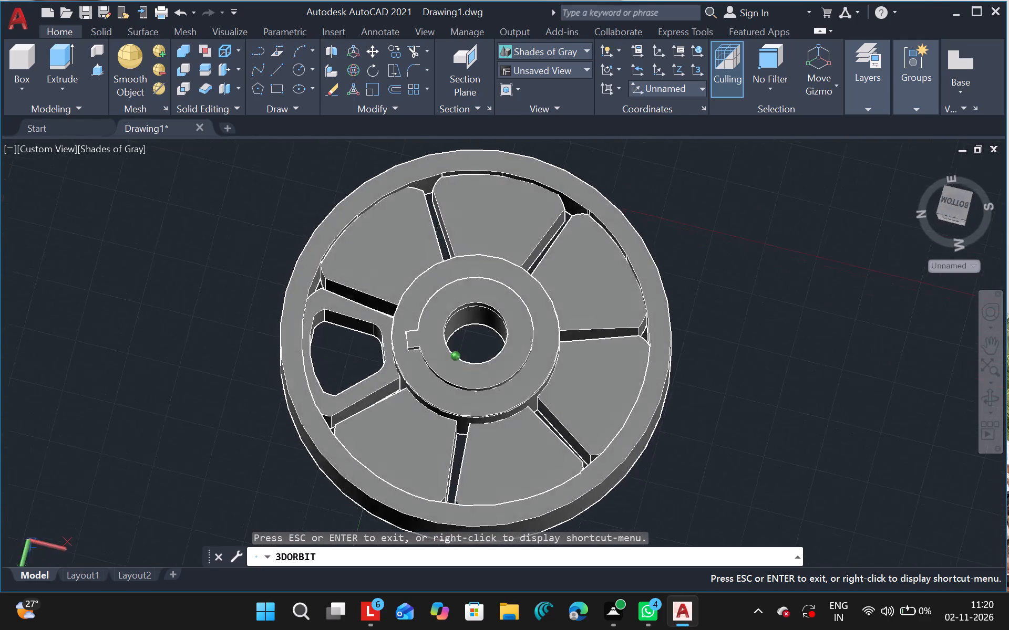
left_click_drag(622, 444, 539, 212)
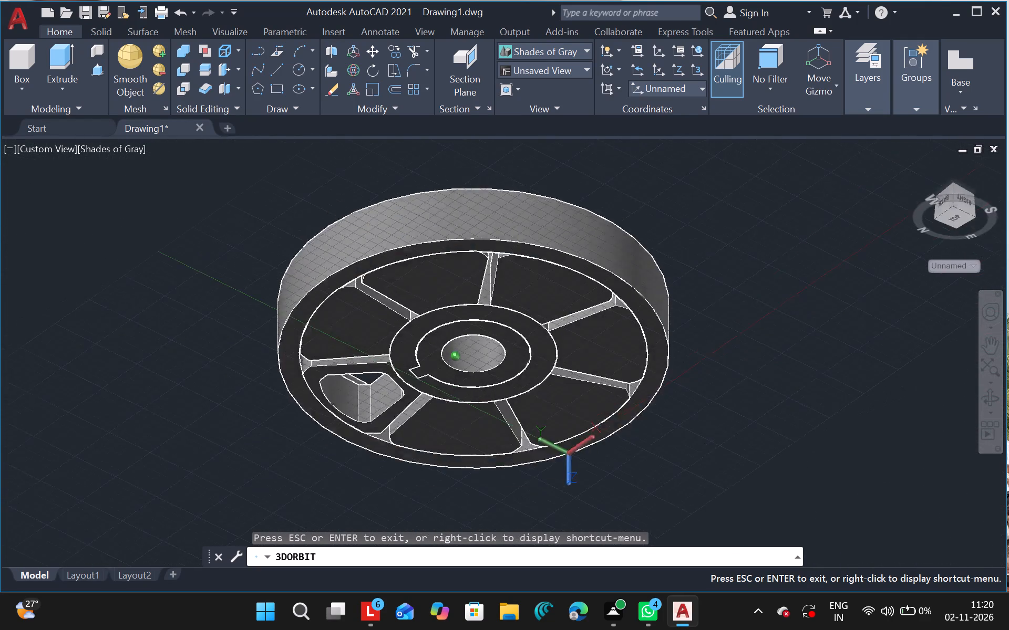
left_click_drag(539, 212, 300, 149)
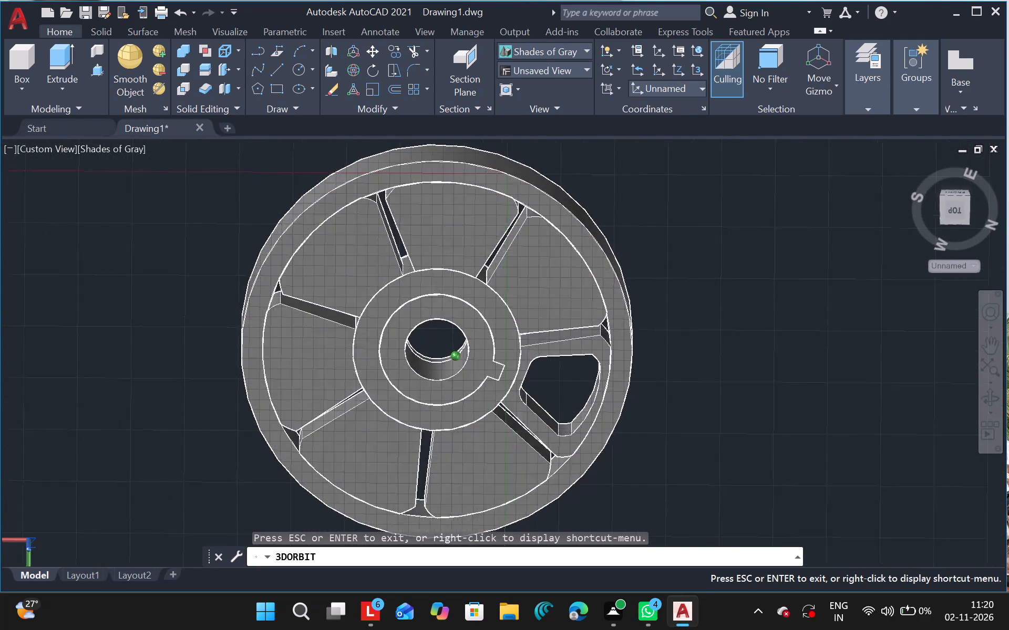
left_click_drag(300, 149, 294, 118)
left_click(294, 118)
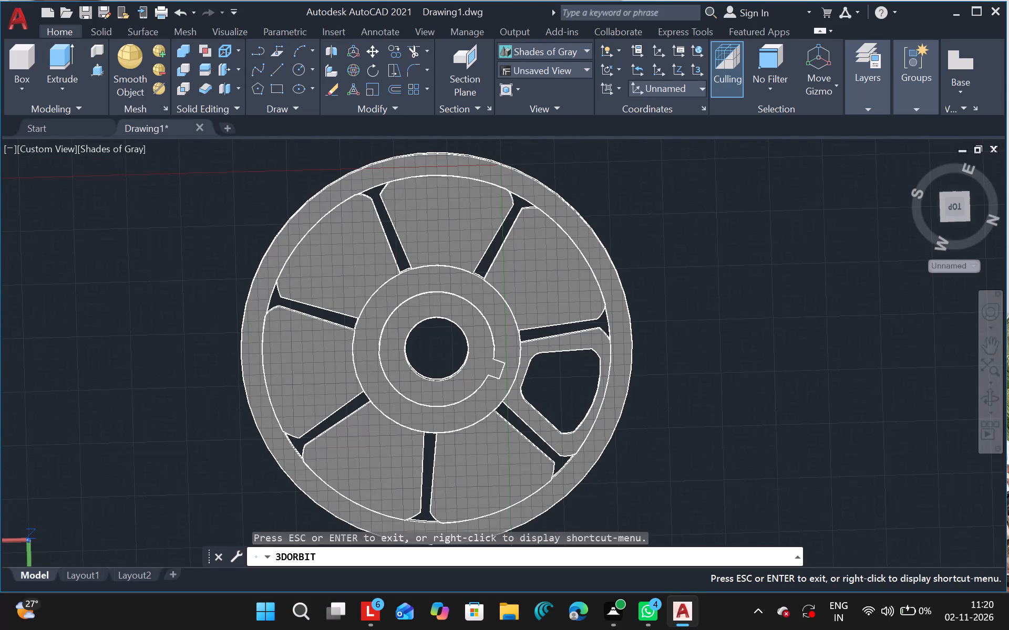
key("Escape")
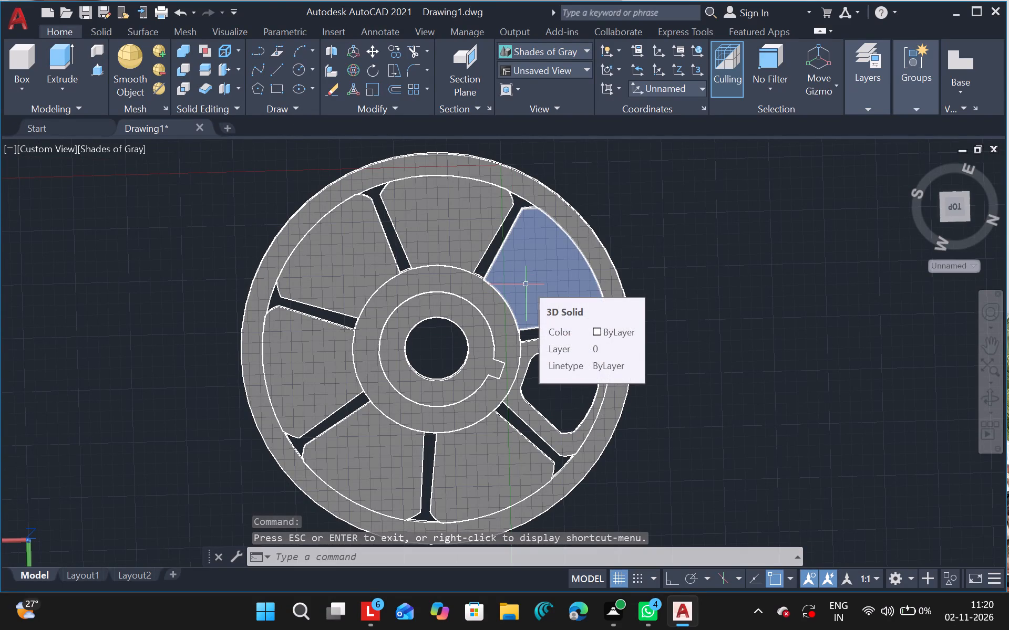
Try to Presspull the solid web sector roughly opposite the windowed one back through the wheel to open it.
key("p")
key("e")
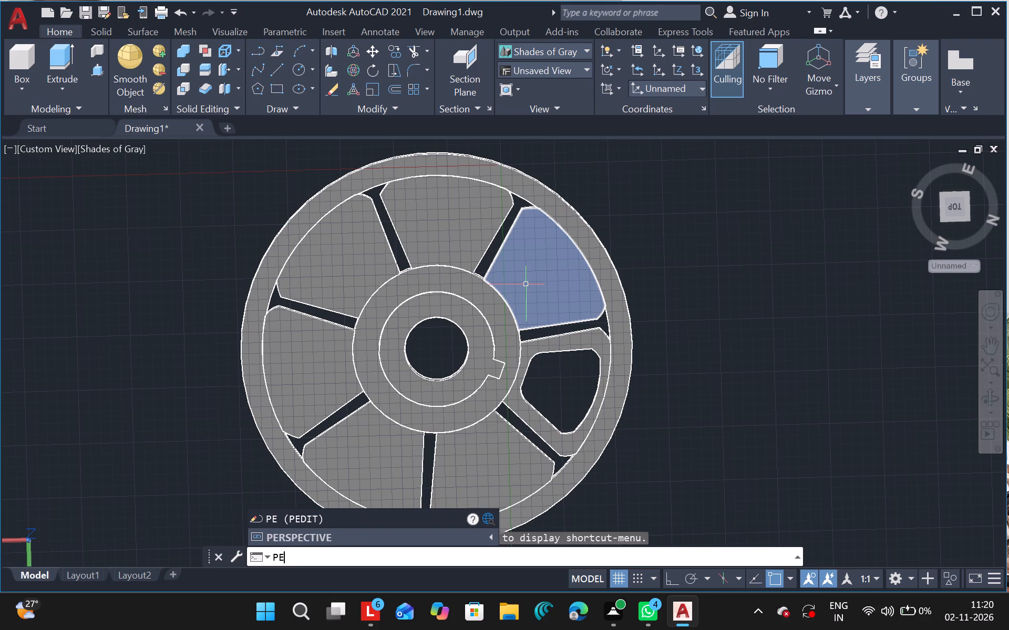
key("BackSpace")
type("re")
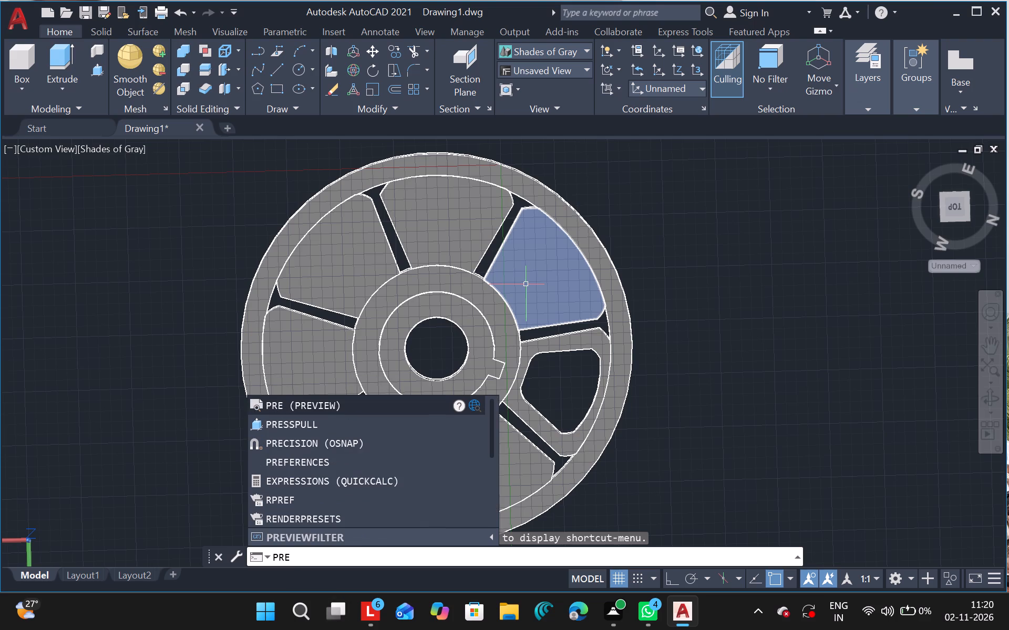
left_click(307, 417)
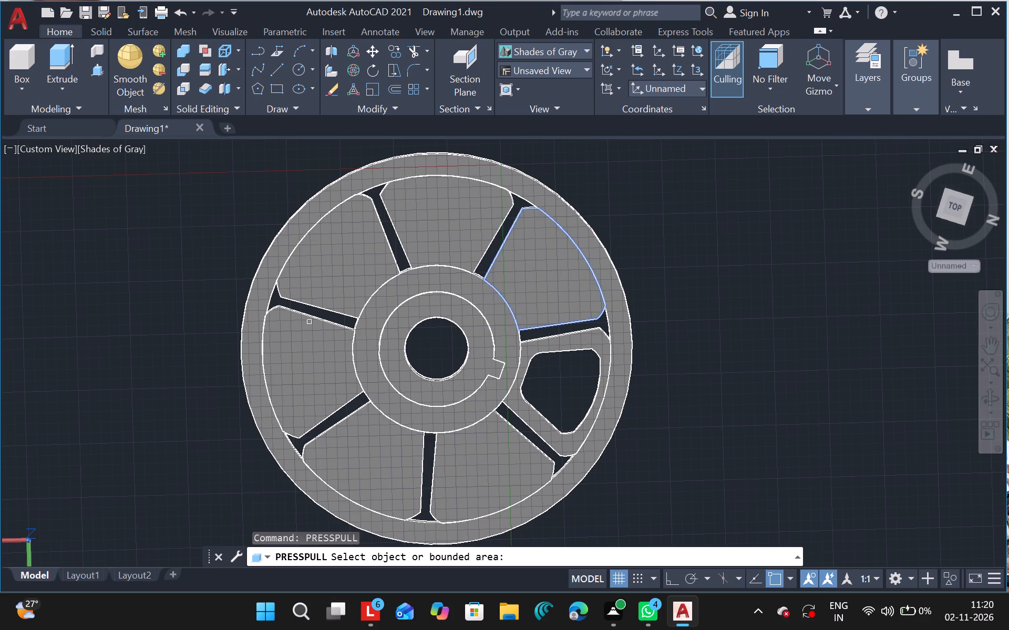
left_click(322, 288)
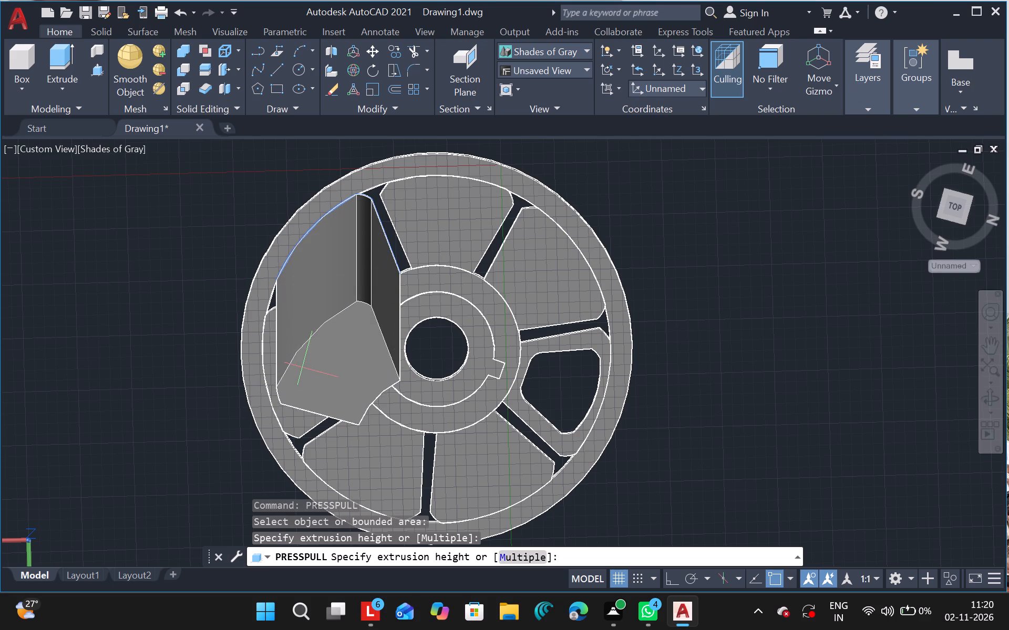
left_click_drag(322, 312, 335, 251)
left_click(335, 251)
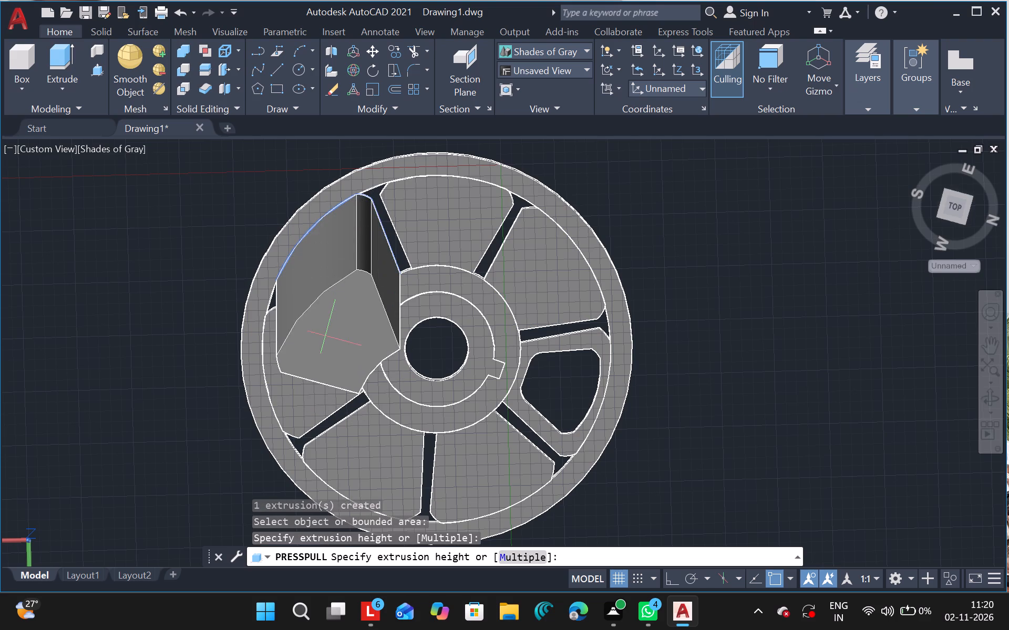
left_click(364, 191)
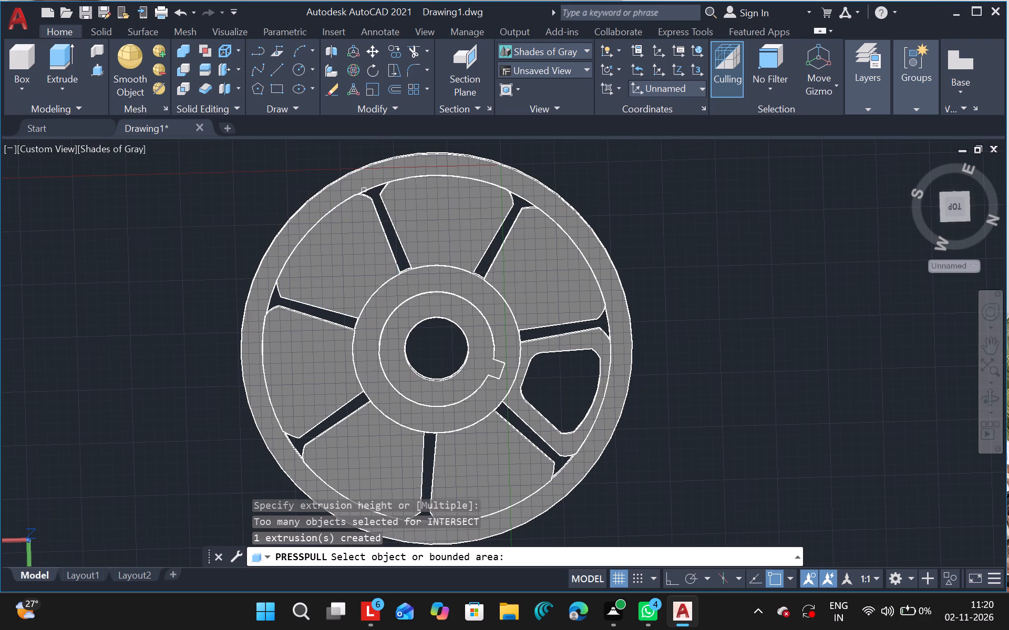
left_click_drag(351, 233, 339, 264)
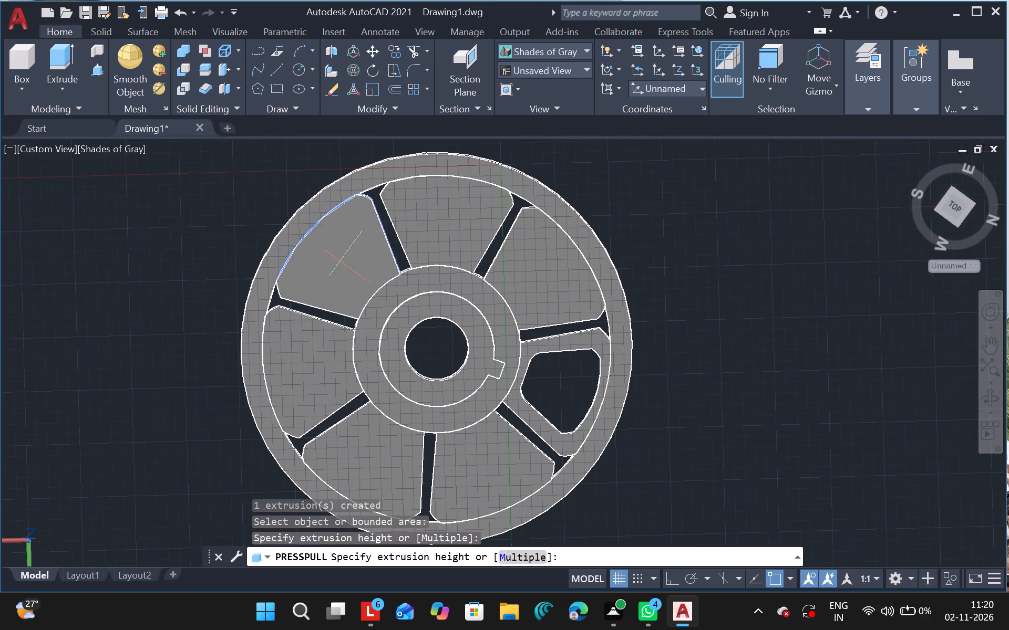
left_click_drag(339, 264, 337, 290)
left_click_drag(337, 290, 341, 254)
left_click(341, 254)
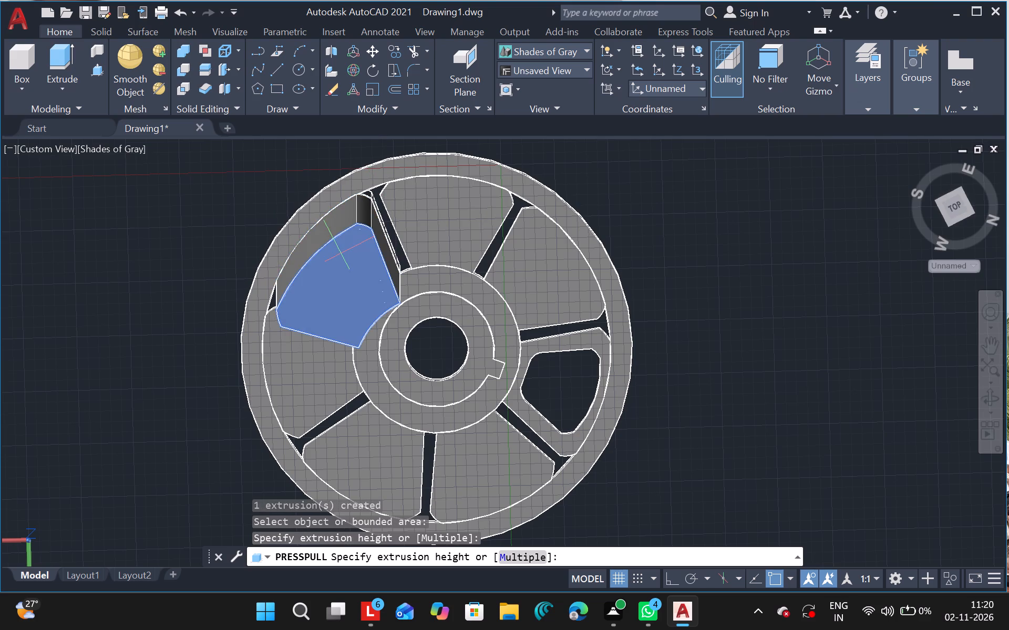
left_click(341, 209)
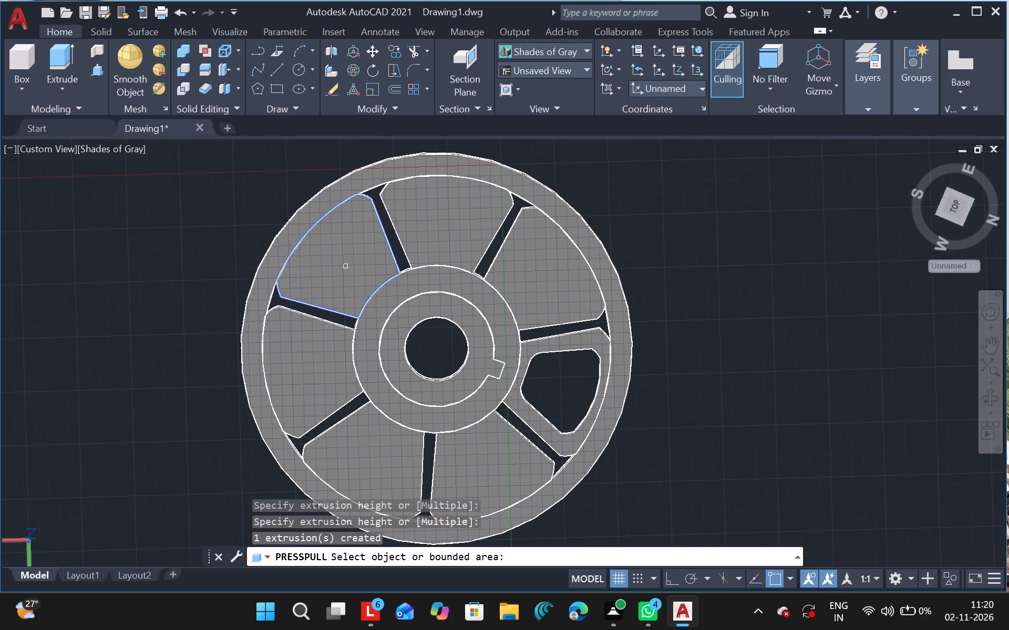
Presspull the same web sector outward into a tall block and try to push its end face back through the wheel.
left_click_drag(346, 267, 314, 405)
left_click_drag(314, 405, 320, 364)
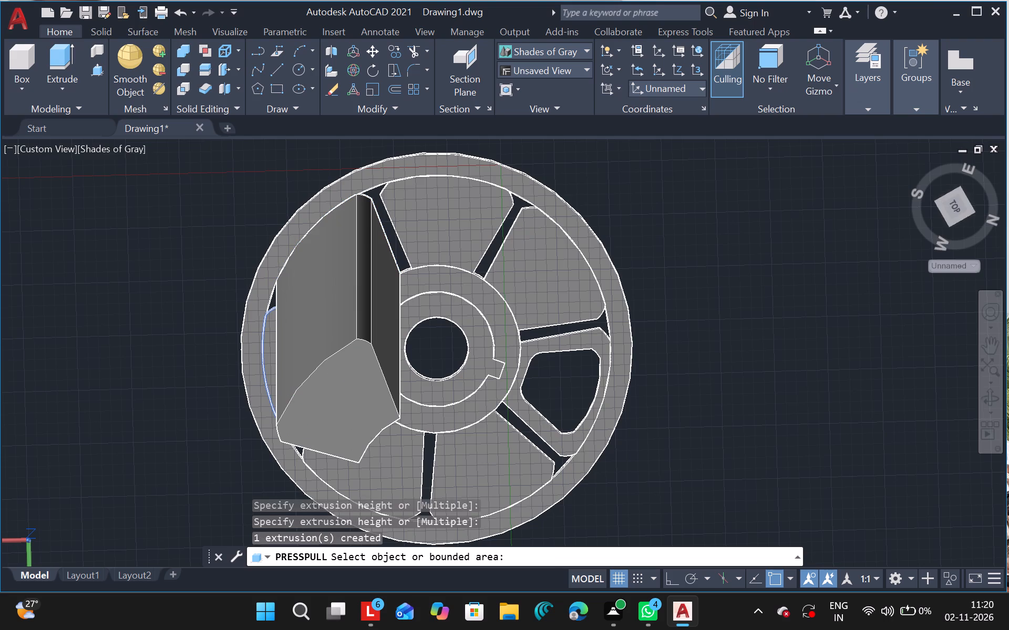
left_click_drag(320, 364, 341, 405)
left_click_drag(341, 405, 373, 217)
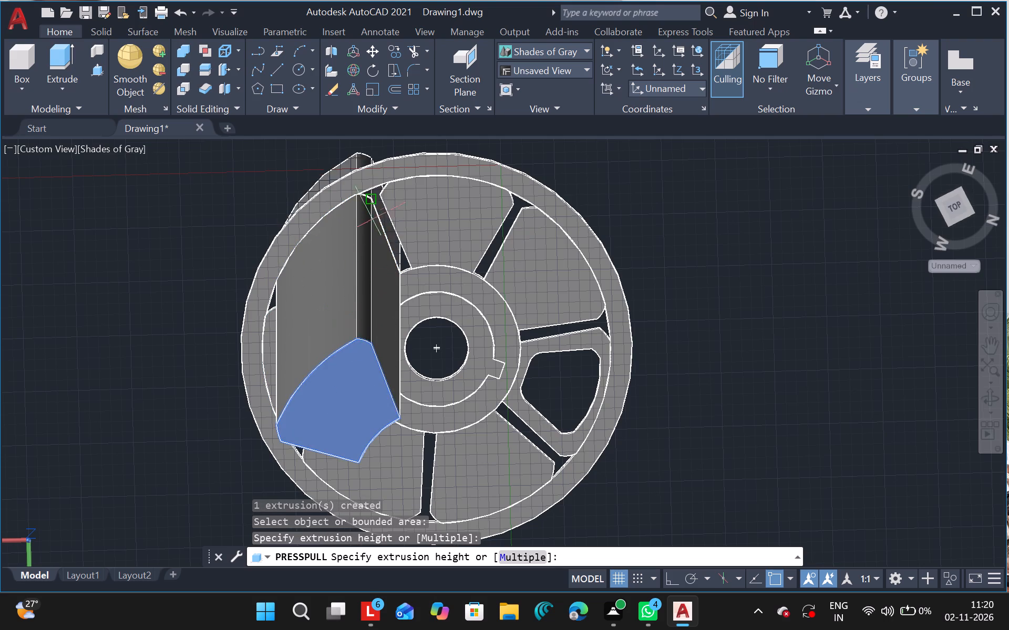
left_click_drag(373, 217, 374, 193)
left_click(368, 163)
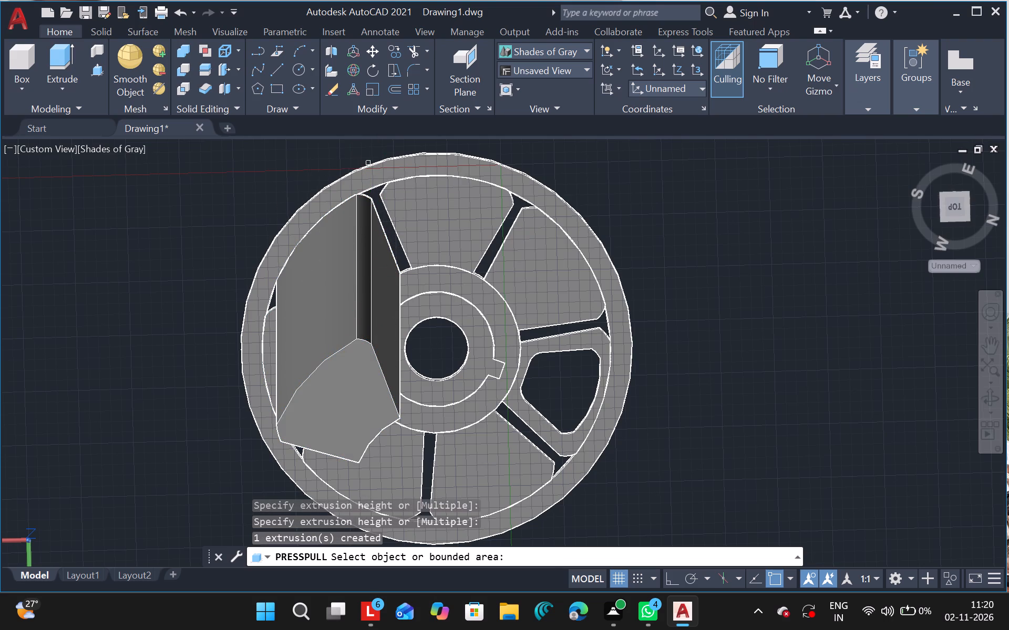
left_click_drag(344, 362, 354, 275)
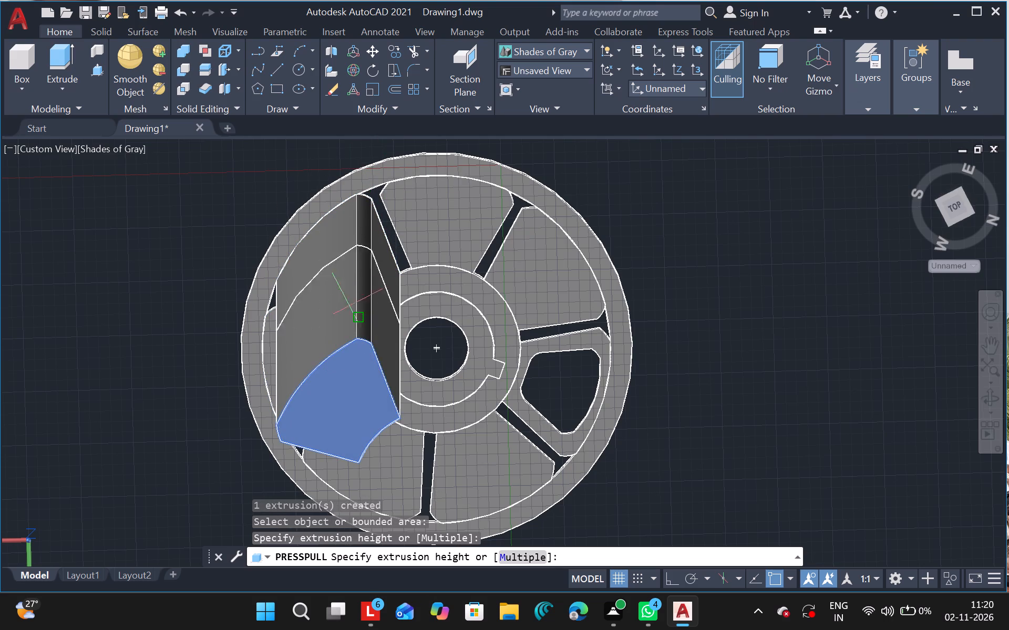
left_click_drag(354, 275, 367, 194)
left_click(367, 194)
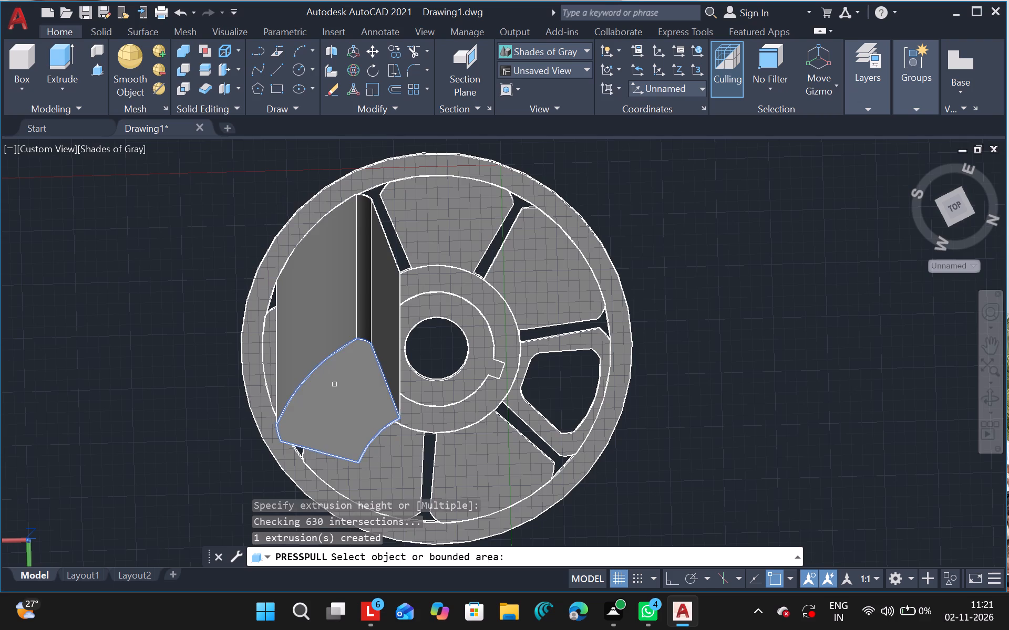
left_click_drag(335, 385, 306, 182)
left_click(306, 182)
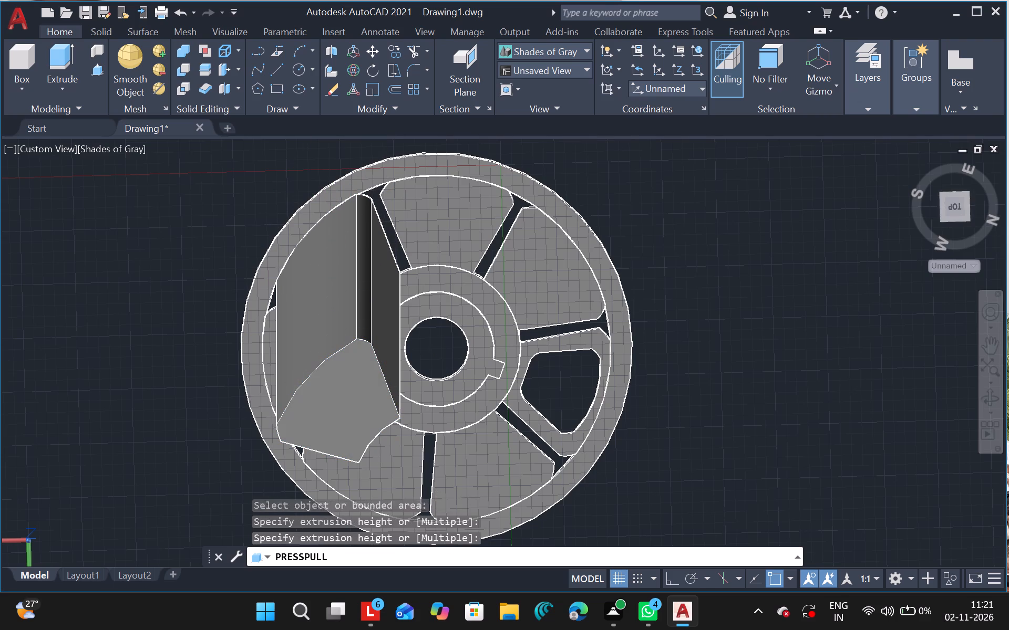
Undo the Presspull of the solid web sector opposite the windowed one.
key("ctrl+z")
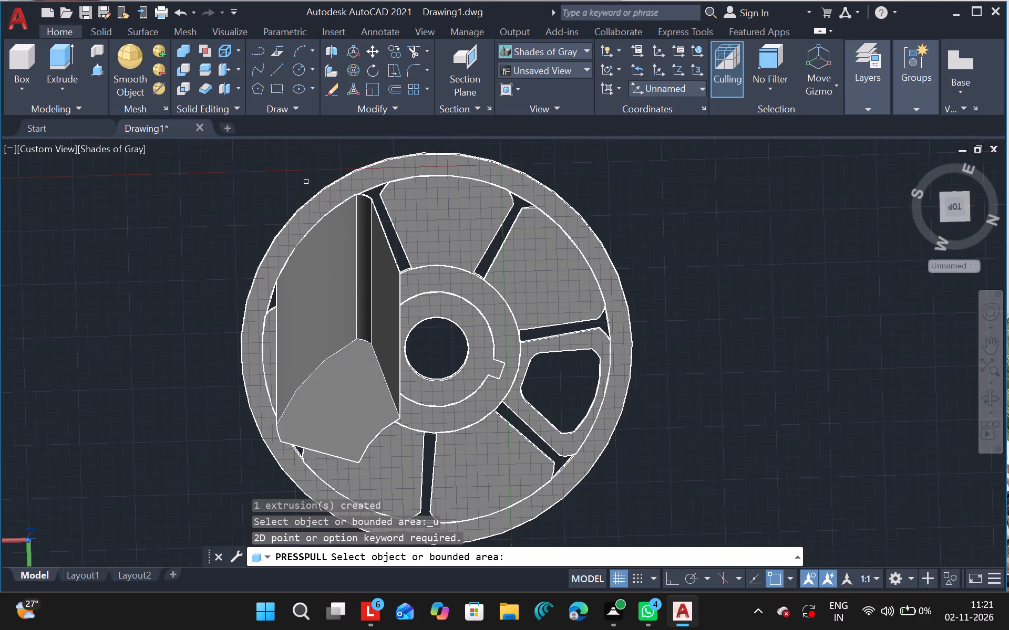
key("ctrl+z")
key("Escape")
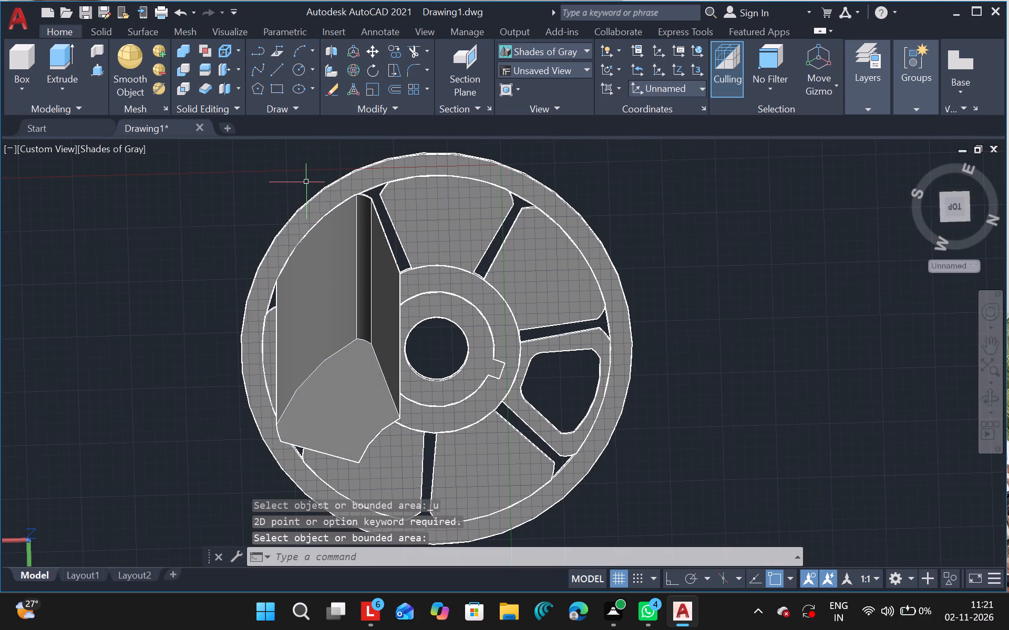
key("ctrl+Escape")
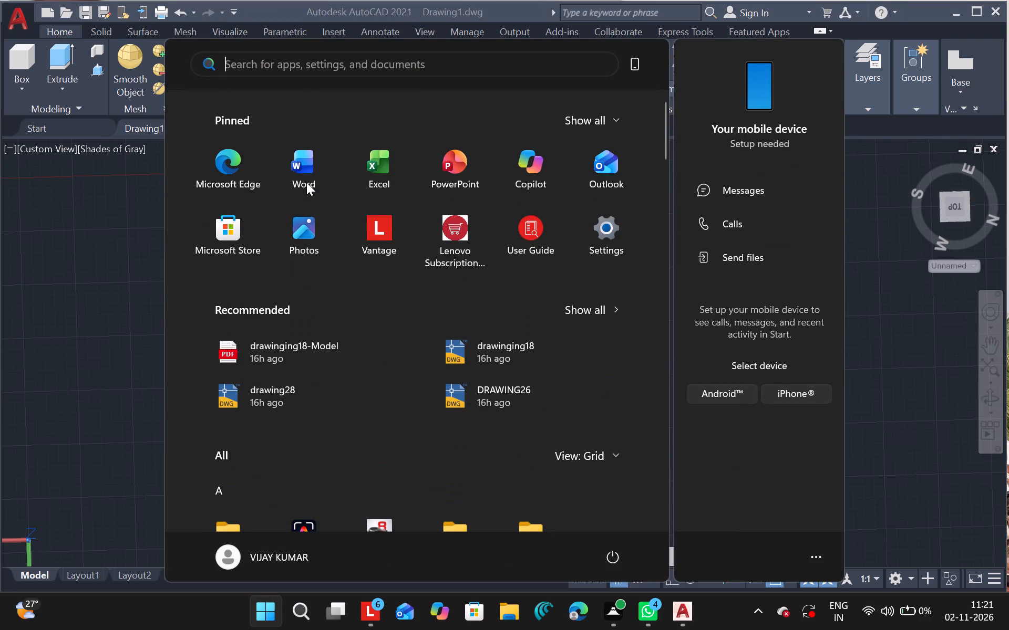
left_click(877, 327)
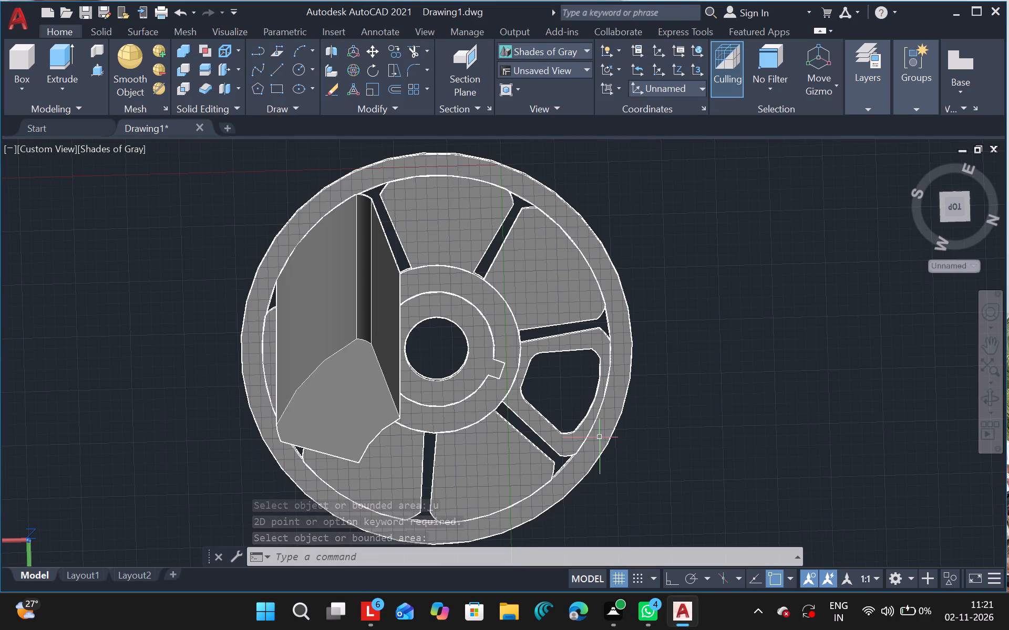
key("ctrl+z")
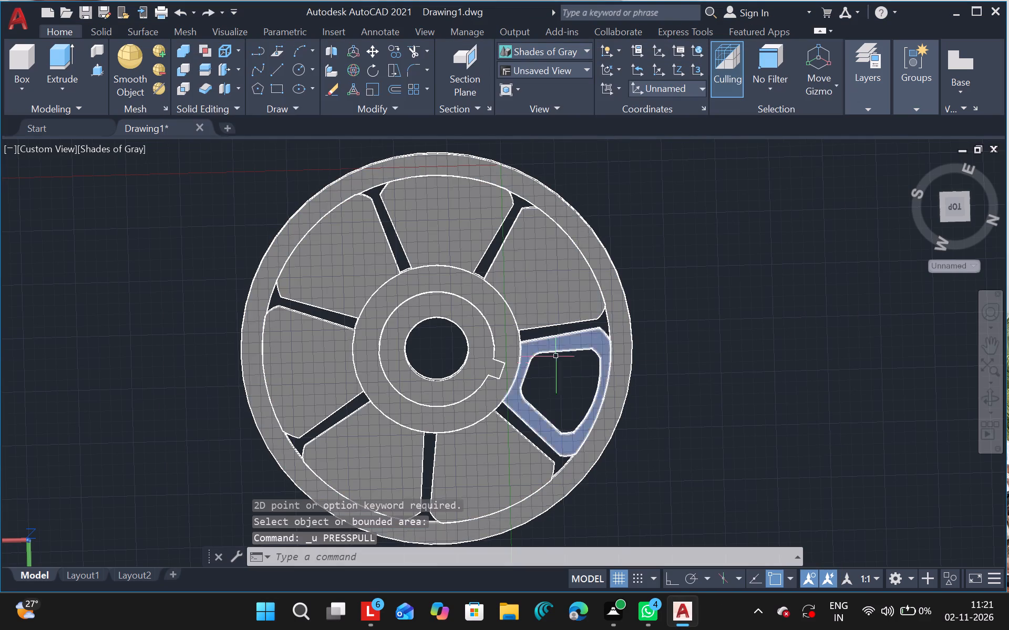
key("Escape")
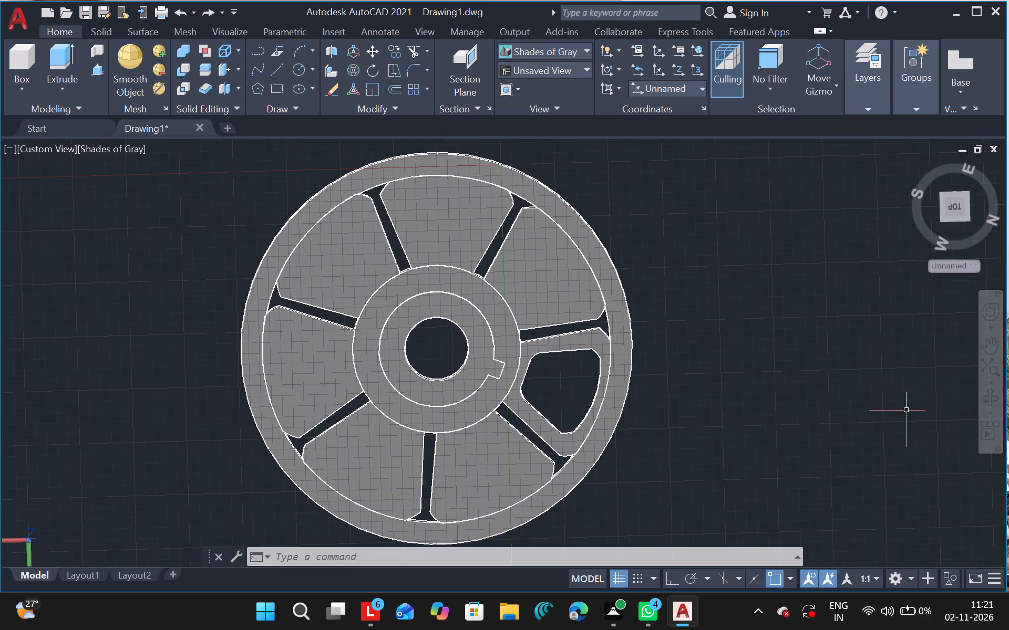
Examine the spoked wheel from both faces, finishing square to its bottom face with the windowed web sector uppermost.
left_click(989, 397)
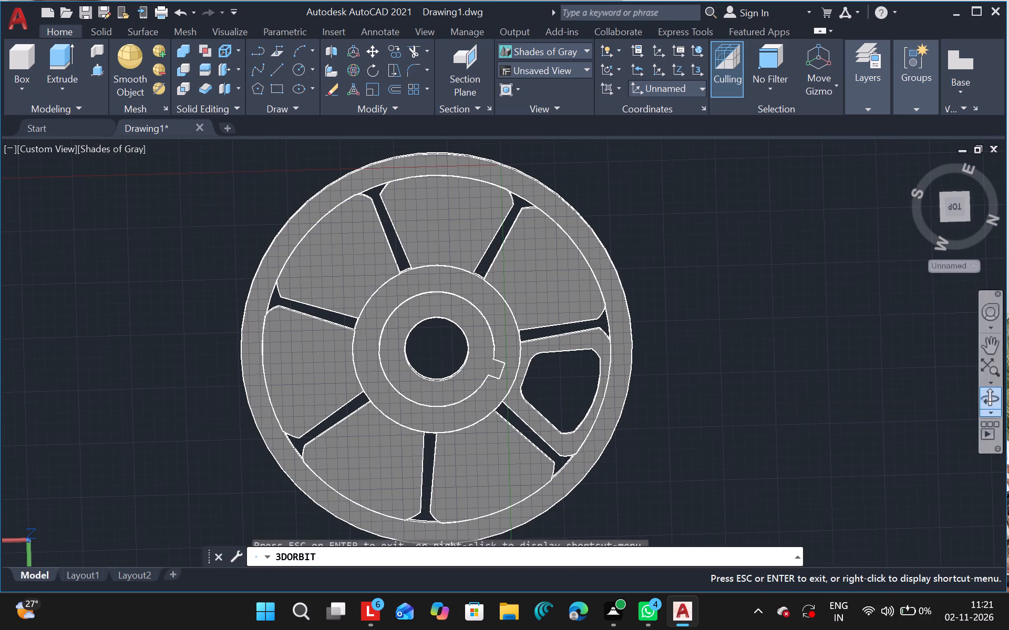
right_click_drag(590, 384, 548, 321)
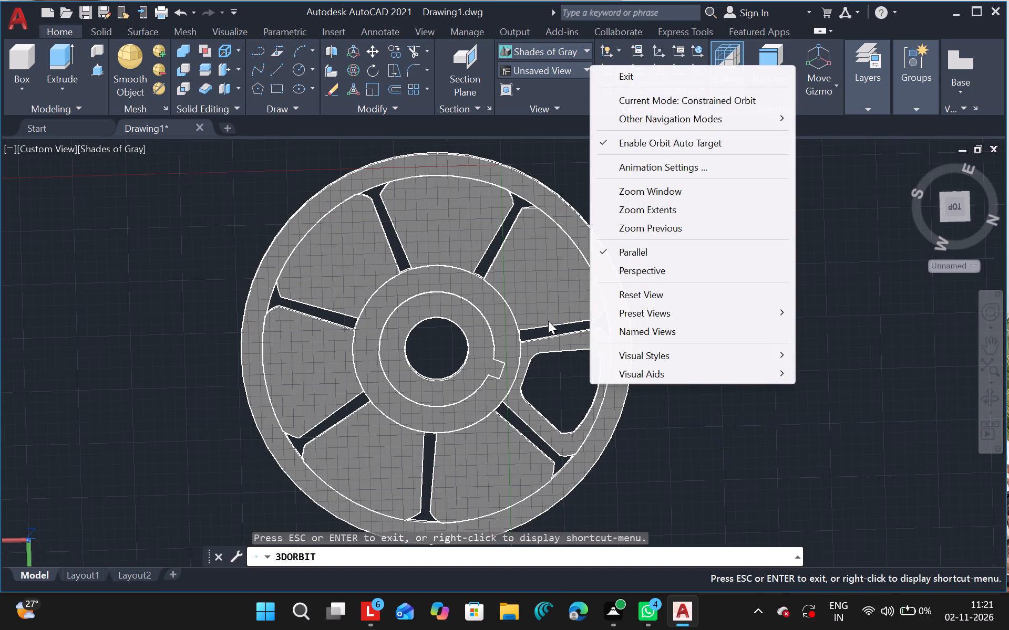
key("Escape")
left_click_drag(545, 321, 516, 191)
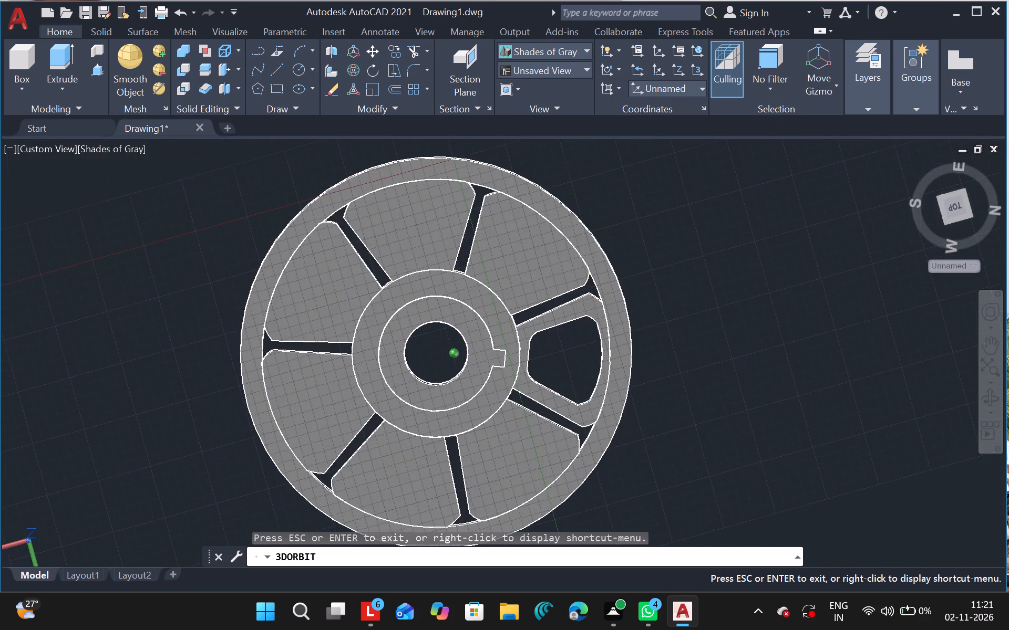
left_click_drag(516, 191, 640, 510)
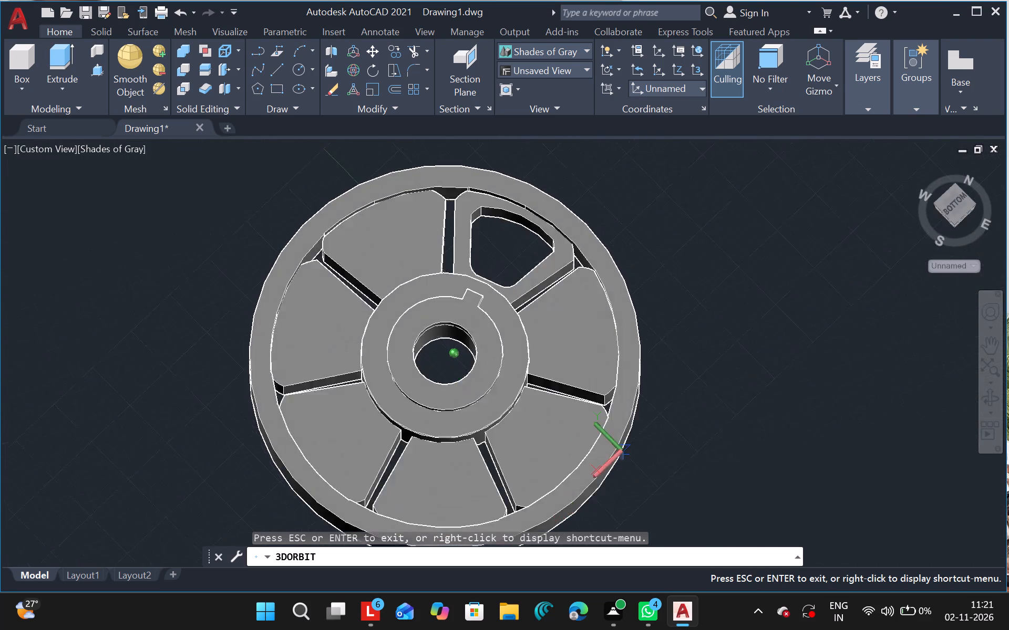
left_click_drag(640, 510, 671, 508)
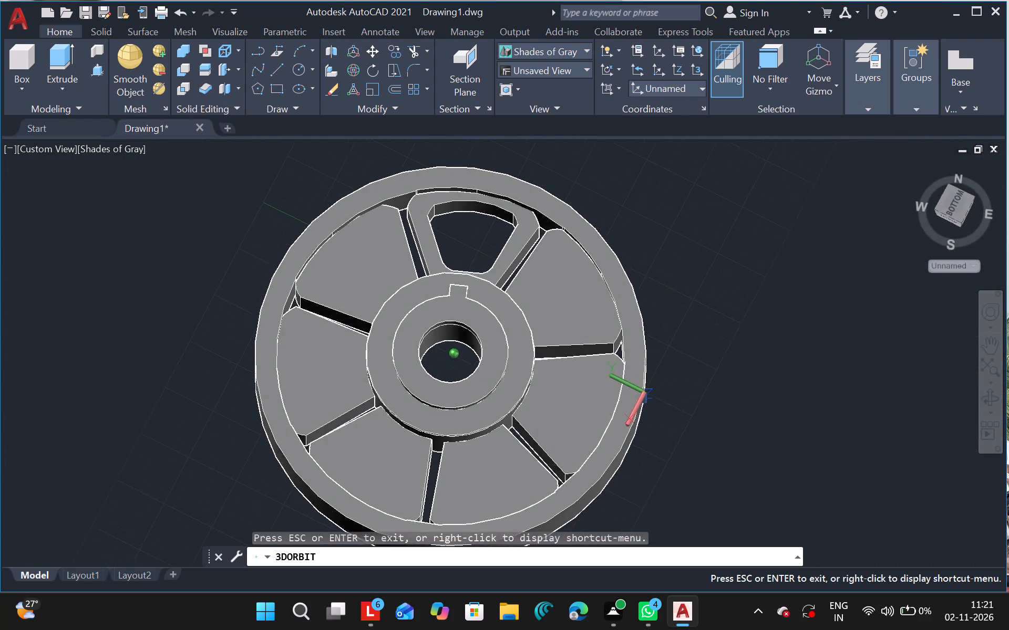
left_click_drag(671, 508, 682, 531)
key("Escape")
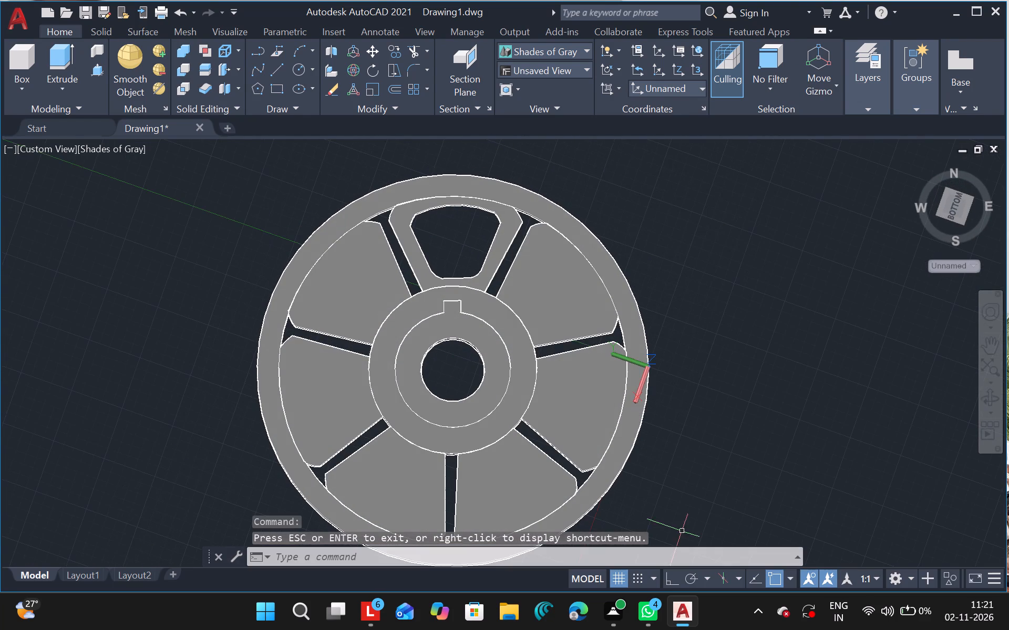
Inspect the windowed web sector and the adjacent solid one by selecting each in turn.
left_click(534, 322)
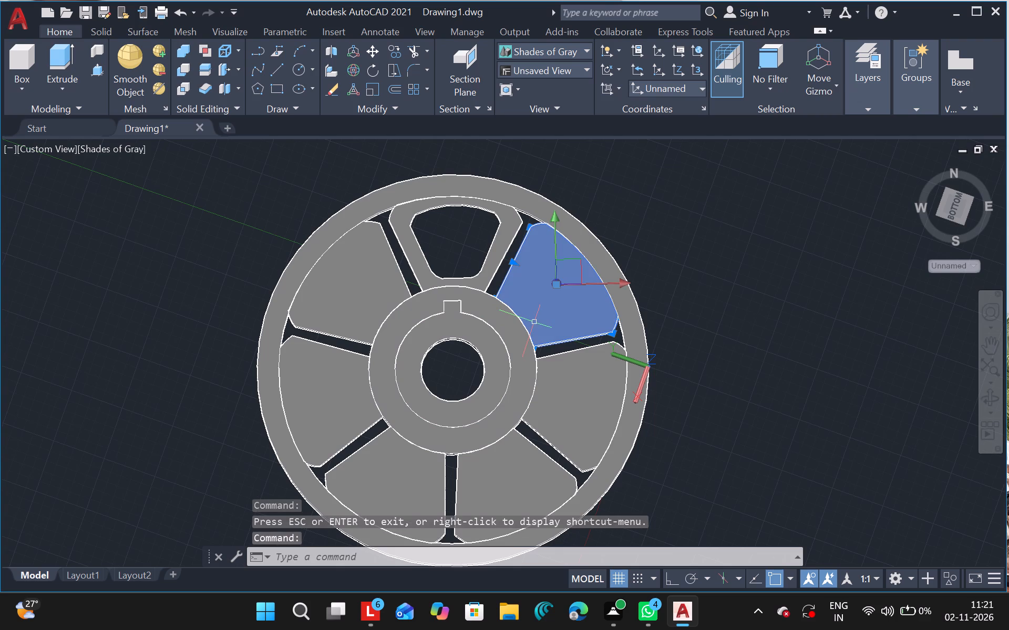
key("Escape")
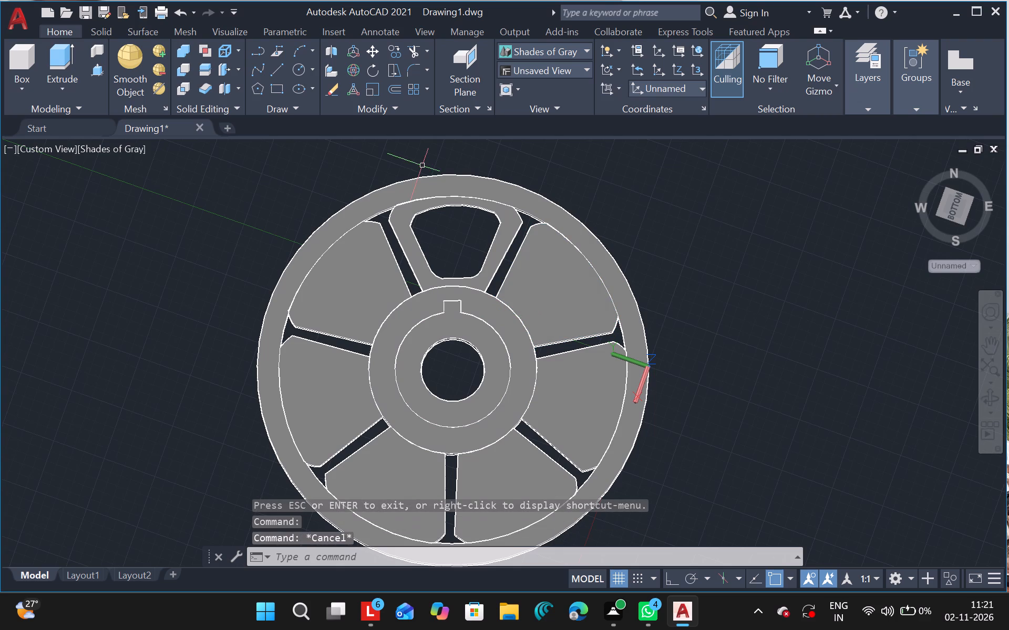
left_click(420, 237)
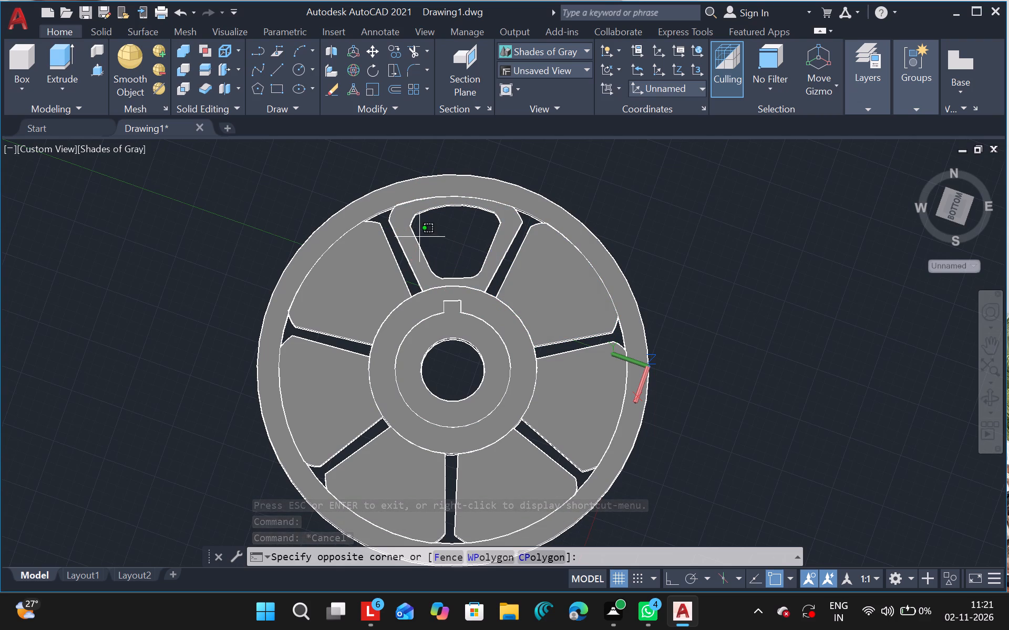
left_click(411, 230)
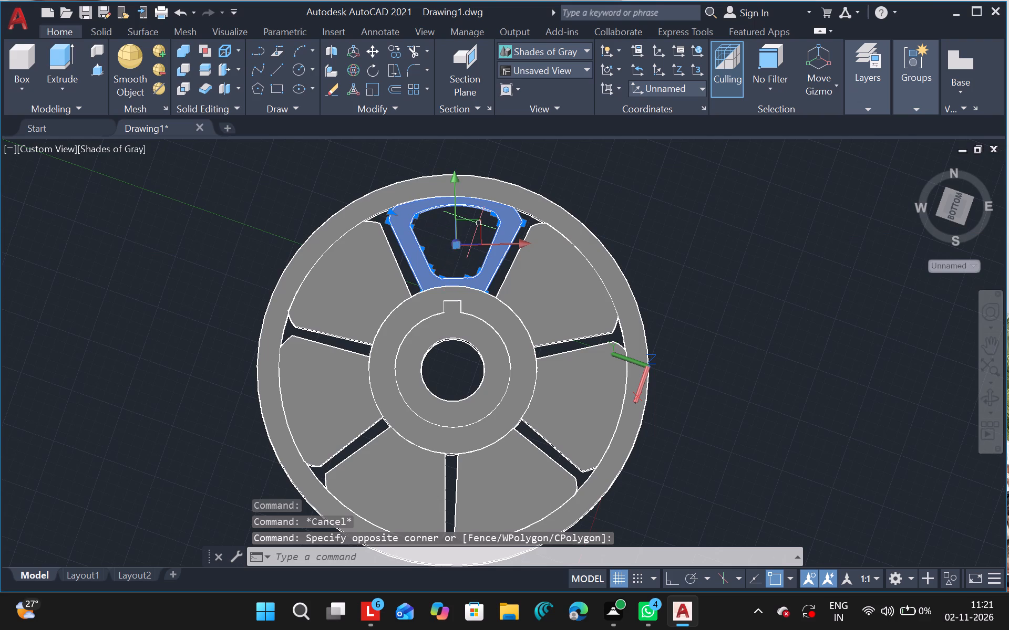
key("Escape")
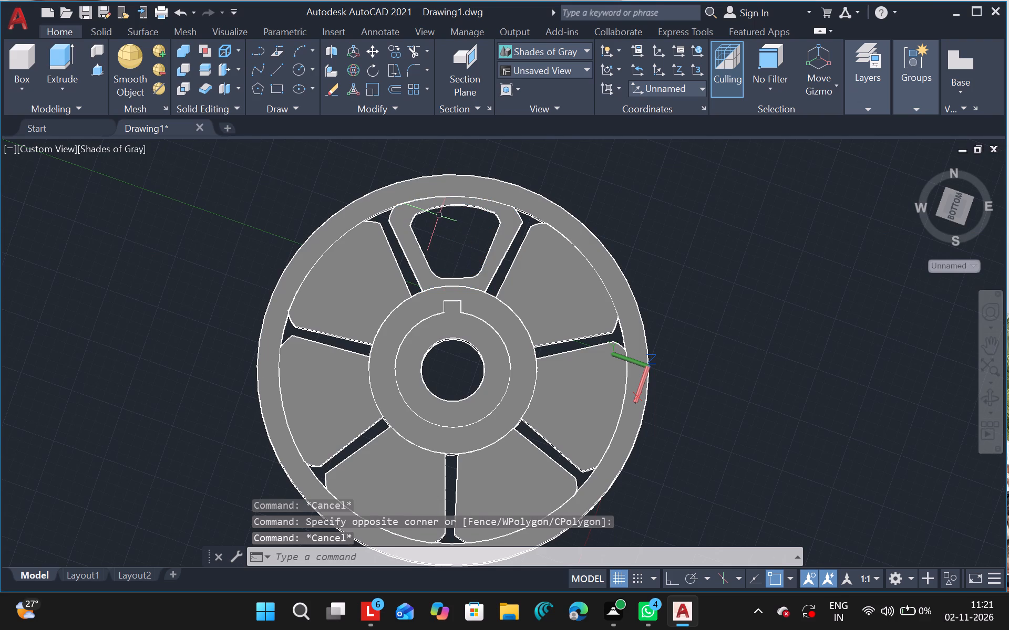
scroll(439, 216, "up", 2, "ctrl")
left_click(384, 226)
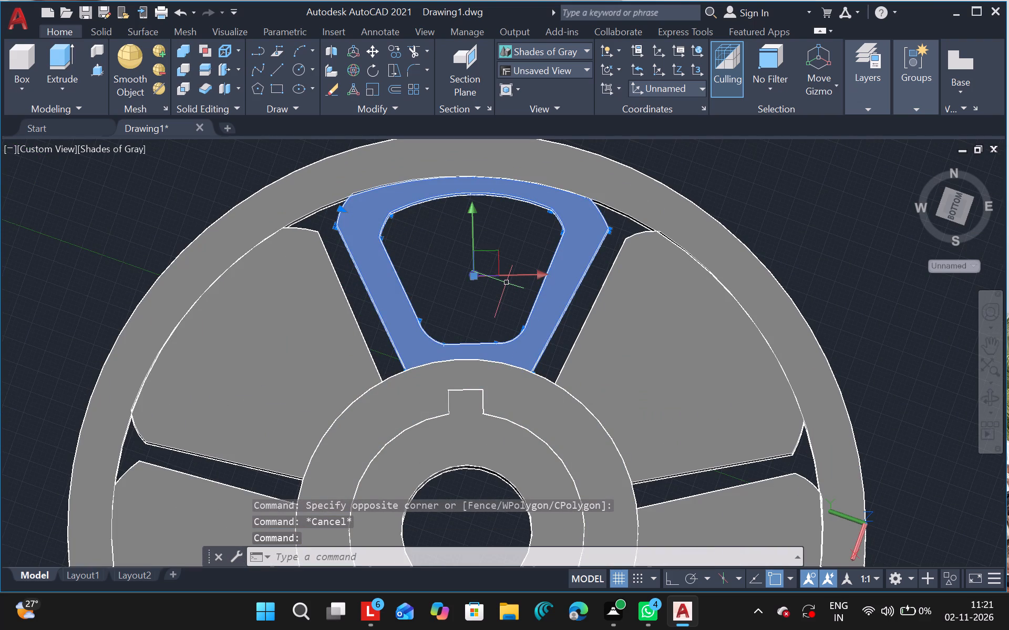
key("Escape")
scroll(458, 289, "down", 3, "ctrl")
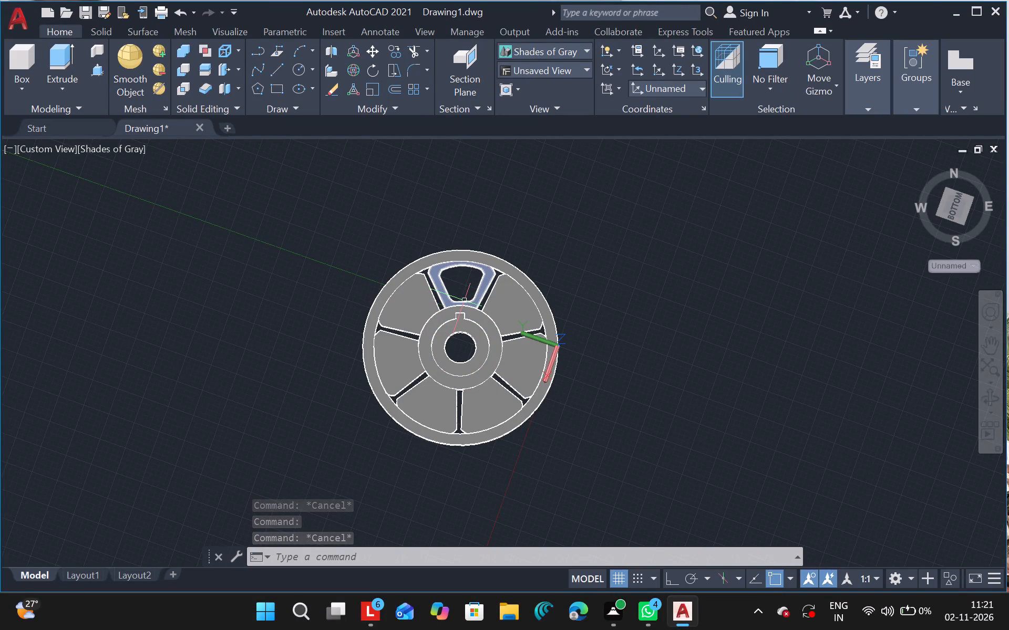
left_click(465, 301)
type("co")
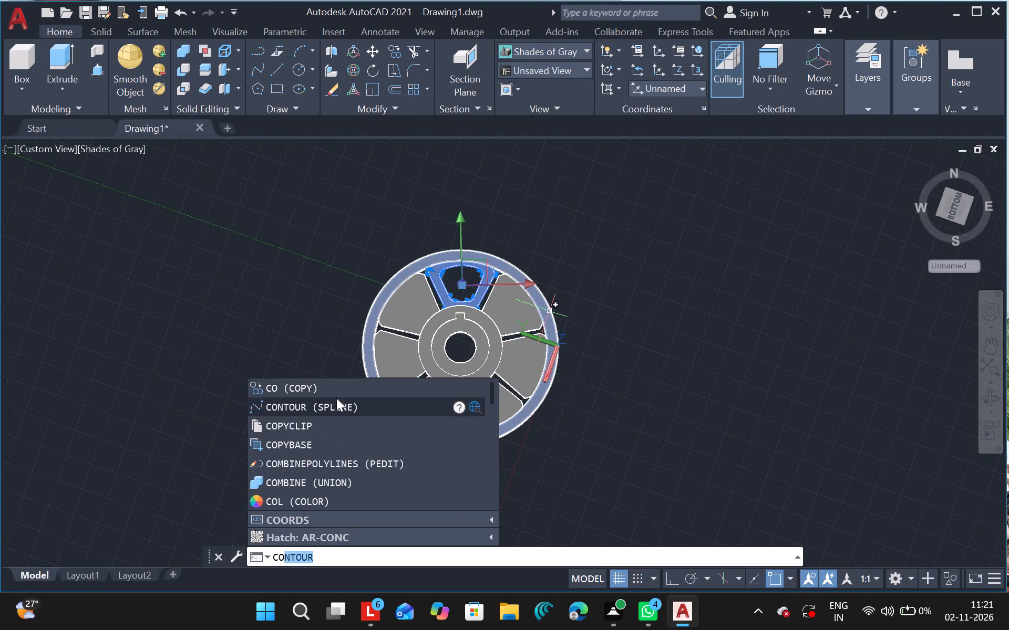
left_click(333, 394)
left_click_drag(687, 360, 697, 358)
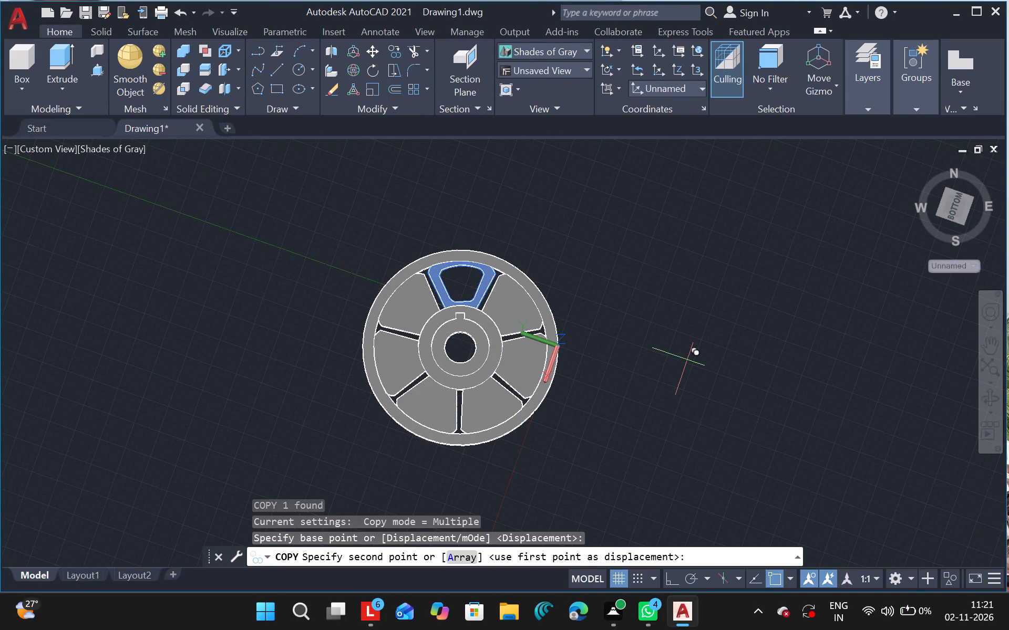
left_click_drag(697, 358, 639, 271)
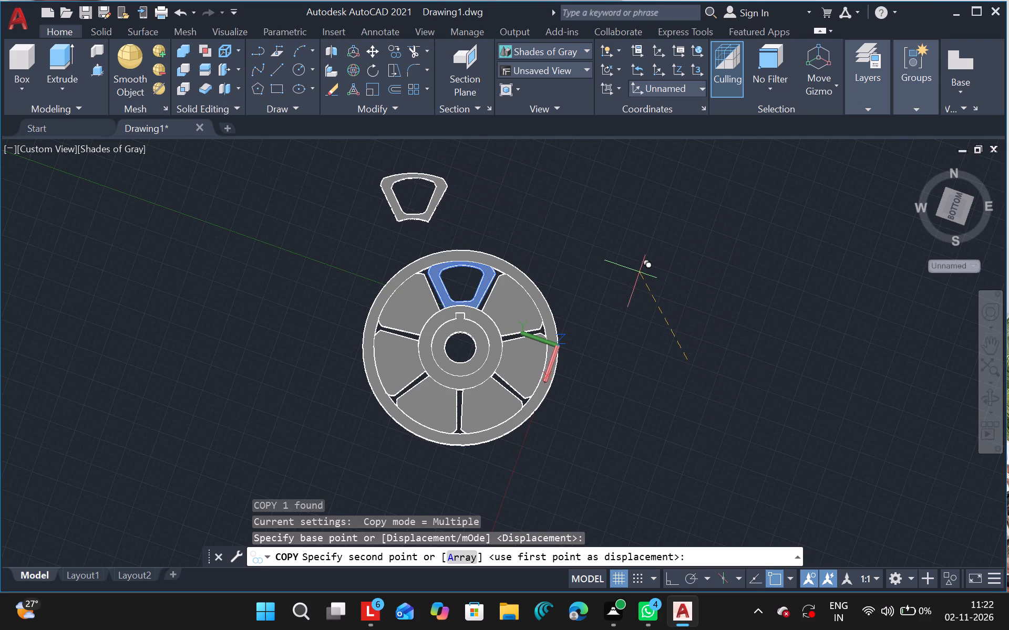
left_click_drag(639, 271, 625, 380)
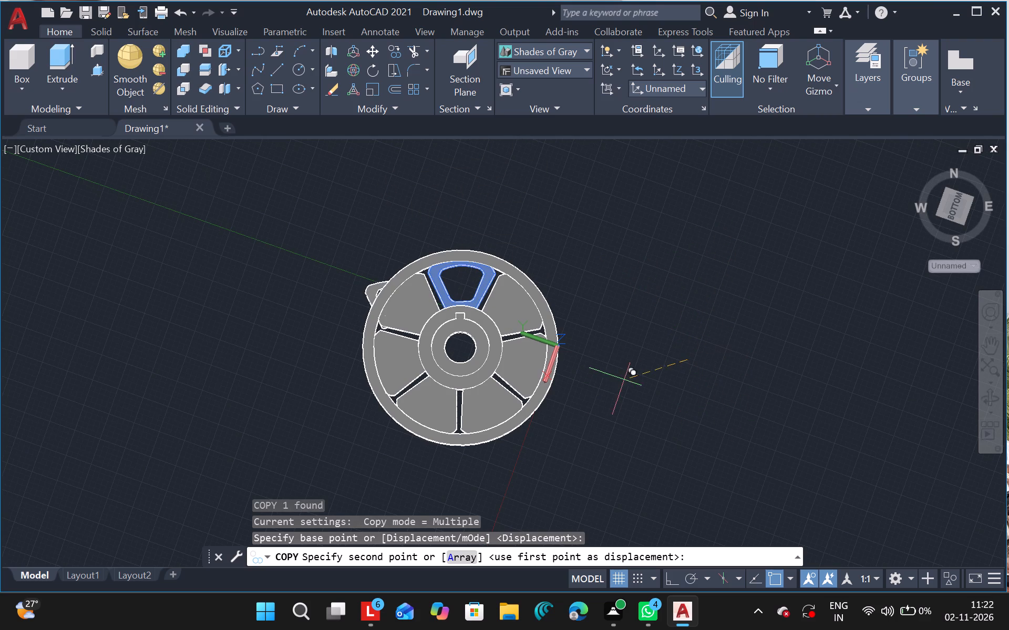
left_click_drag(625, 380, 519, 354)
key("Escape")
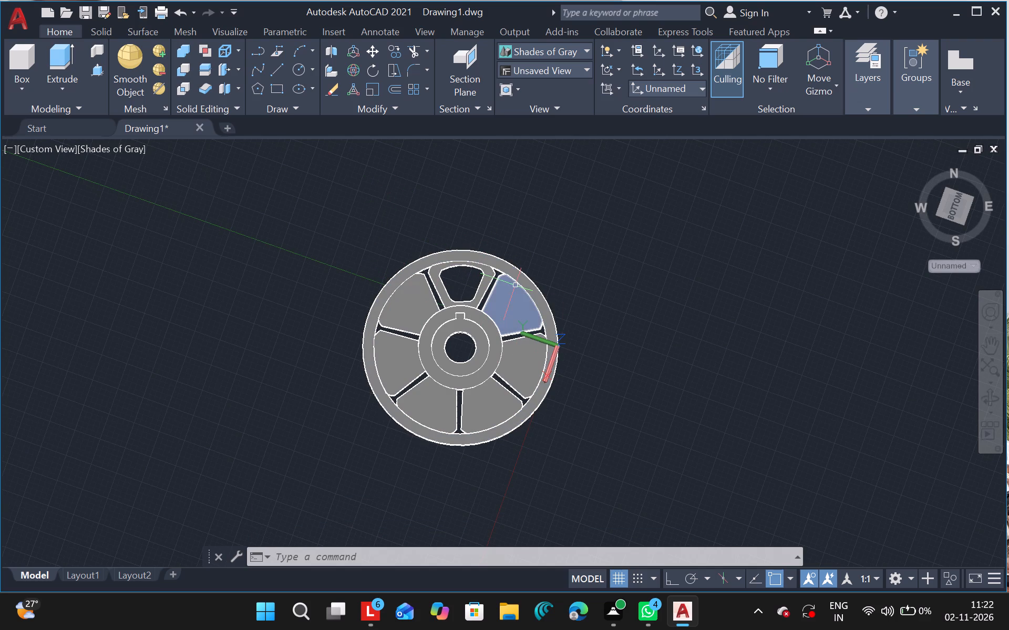
Examine the solid web sector next to the windowed one on the wheel's bottom face.
left_click(995, 397)
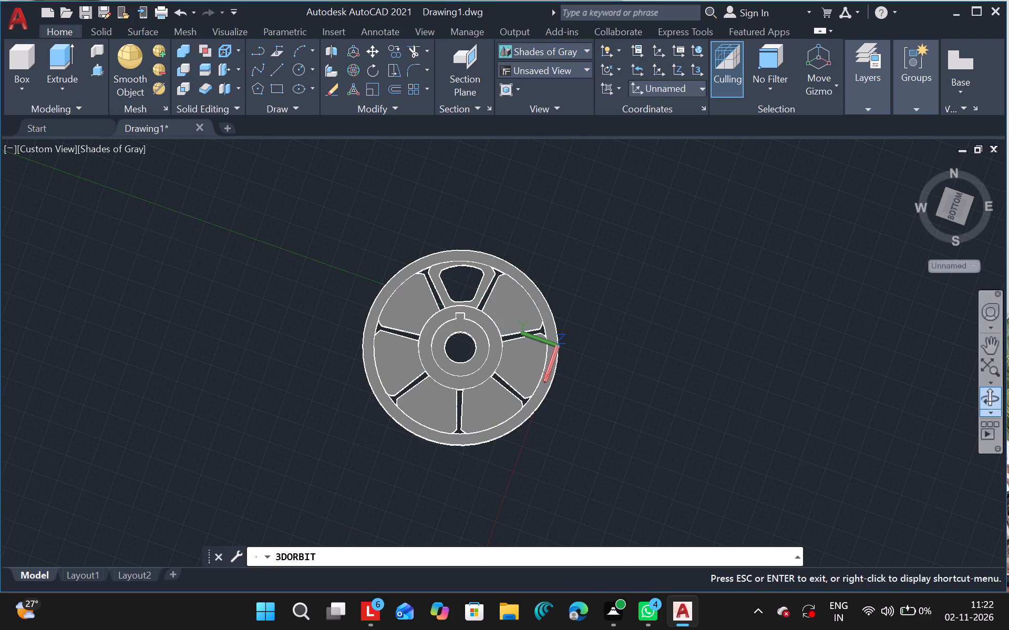
left_click_drag(541, 339, 538, 360)
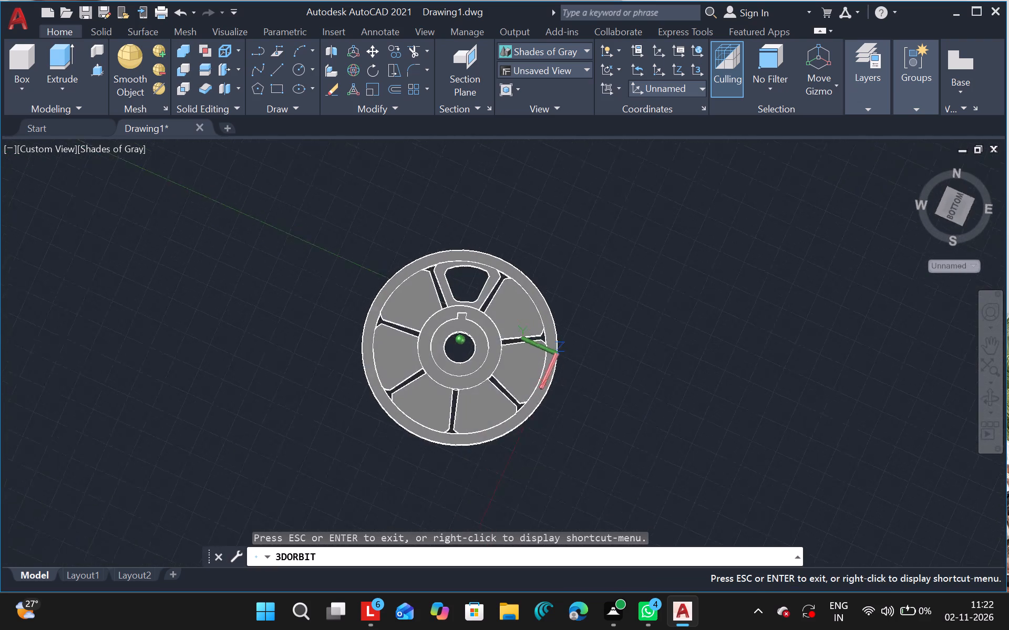
left_click_drag(538, 360, 504, 415)
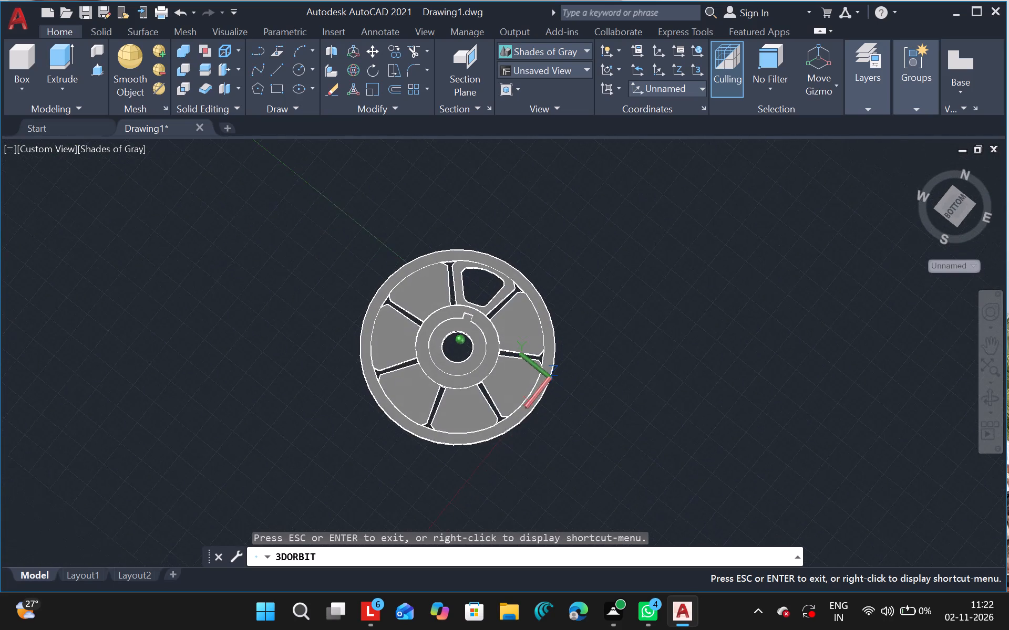
left_click_drag(504, 415, 457, 449)
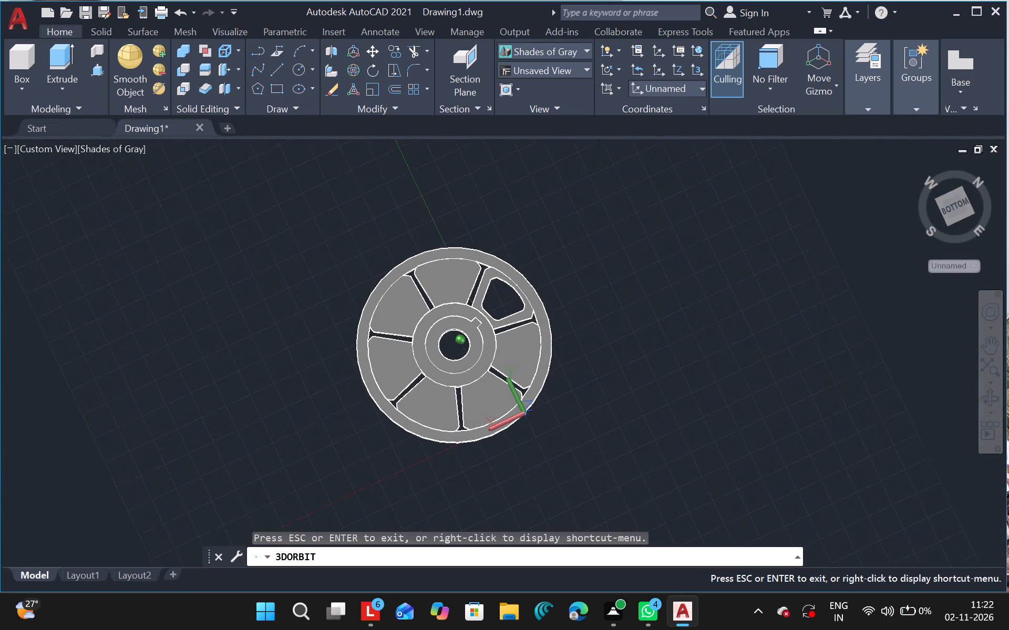
left_click_drag(457, 449, 460, 458)
key("Escape")
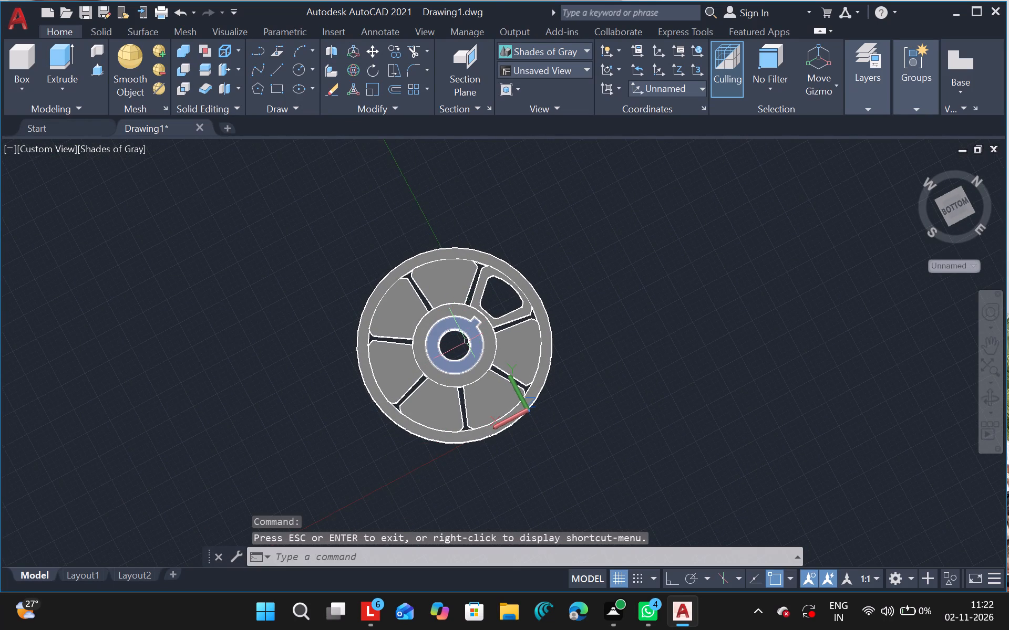
scroll(467, 342, "left", 1)
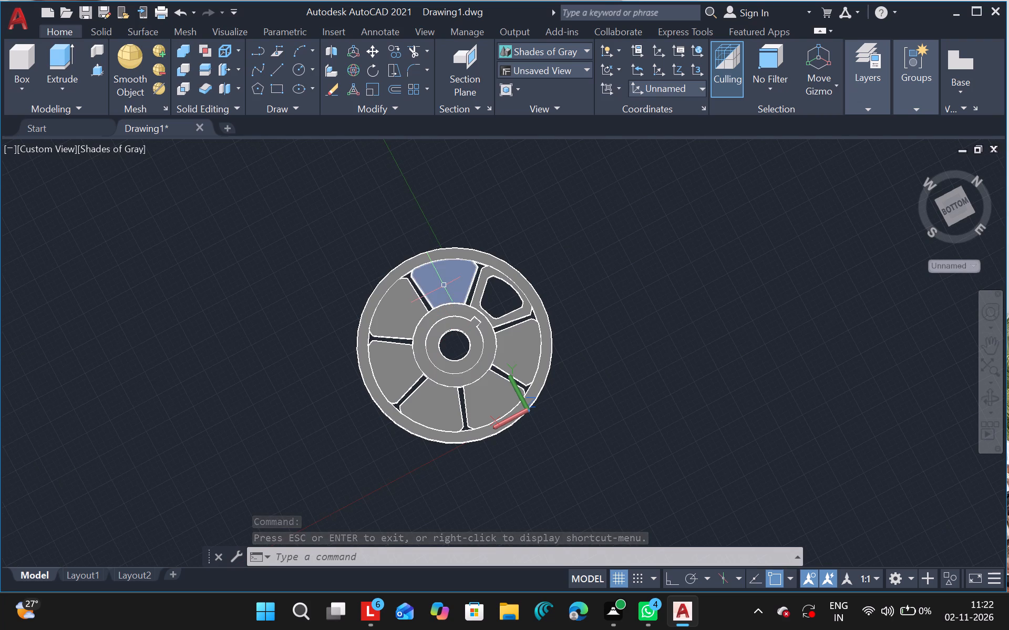
scroll(444, 286, "up", 3, "ctrl")
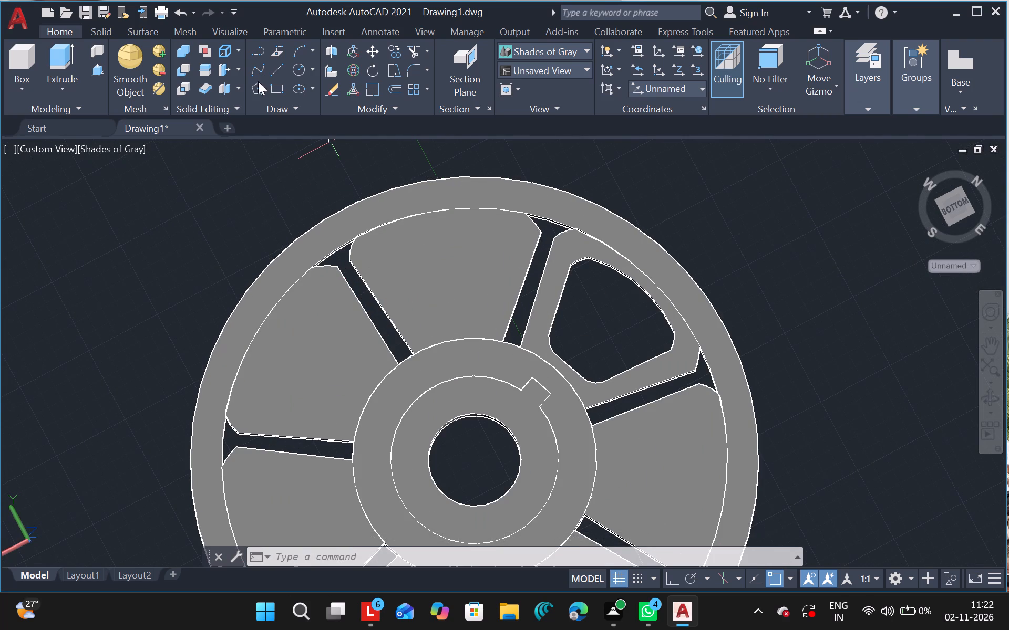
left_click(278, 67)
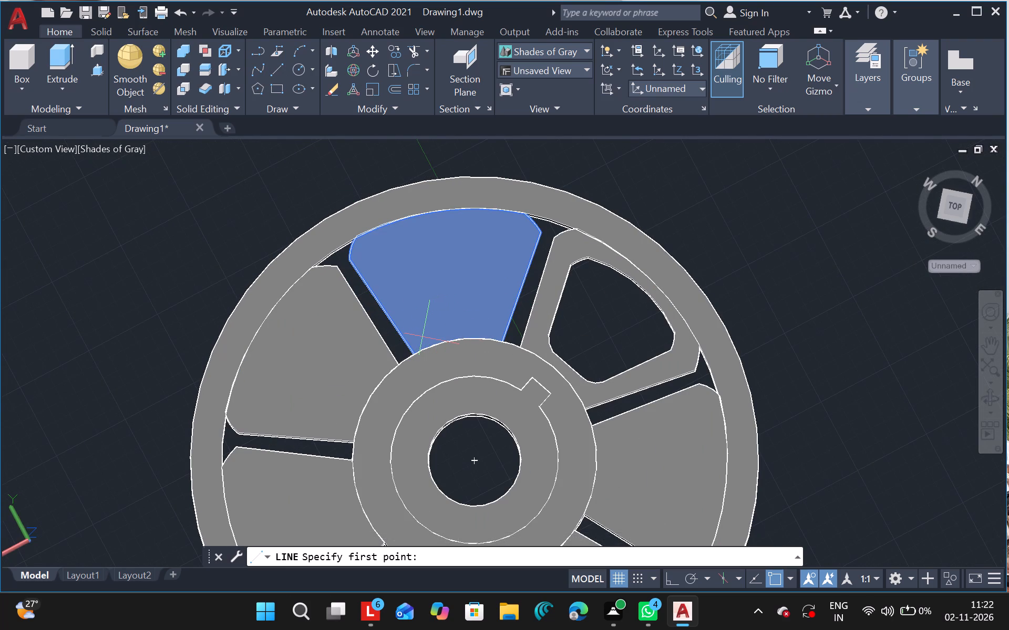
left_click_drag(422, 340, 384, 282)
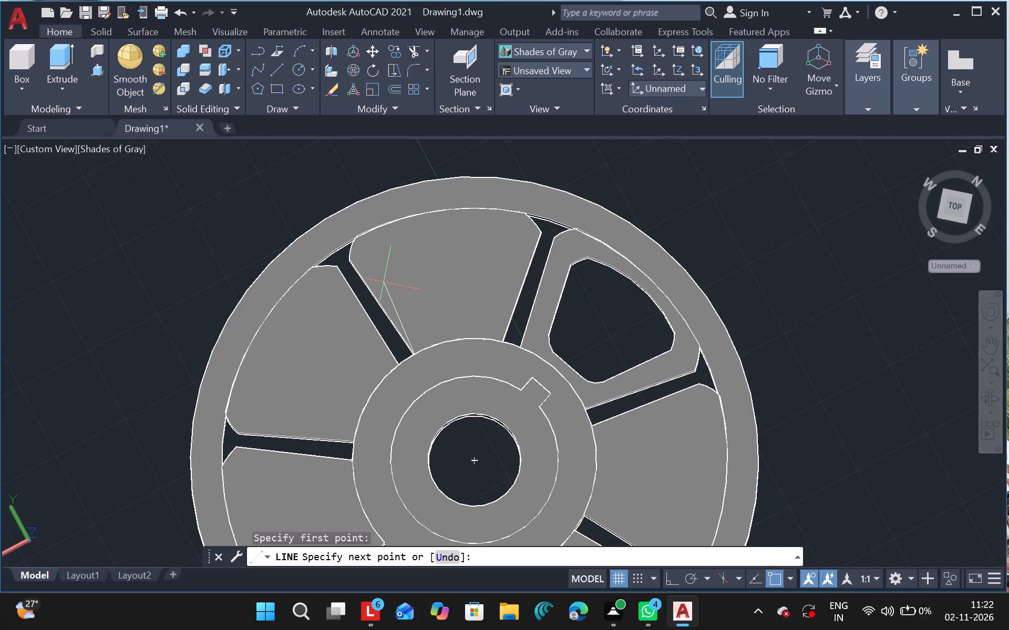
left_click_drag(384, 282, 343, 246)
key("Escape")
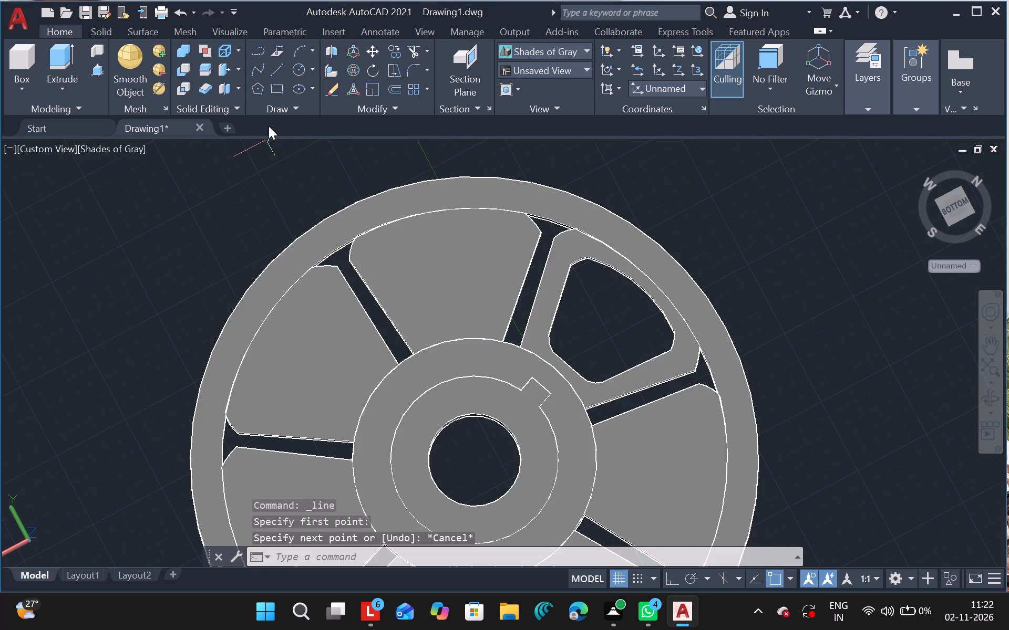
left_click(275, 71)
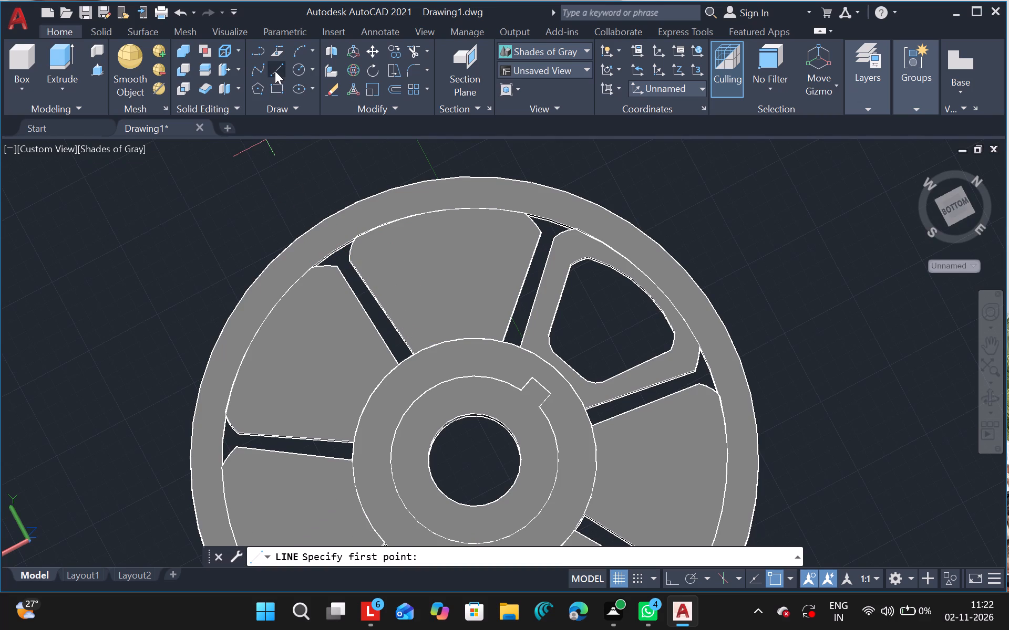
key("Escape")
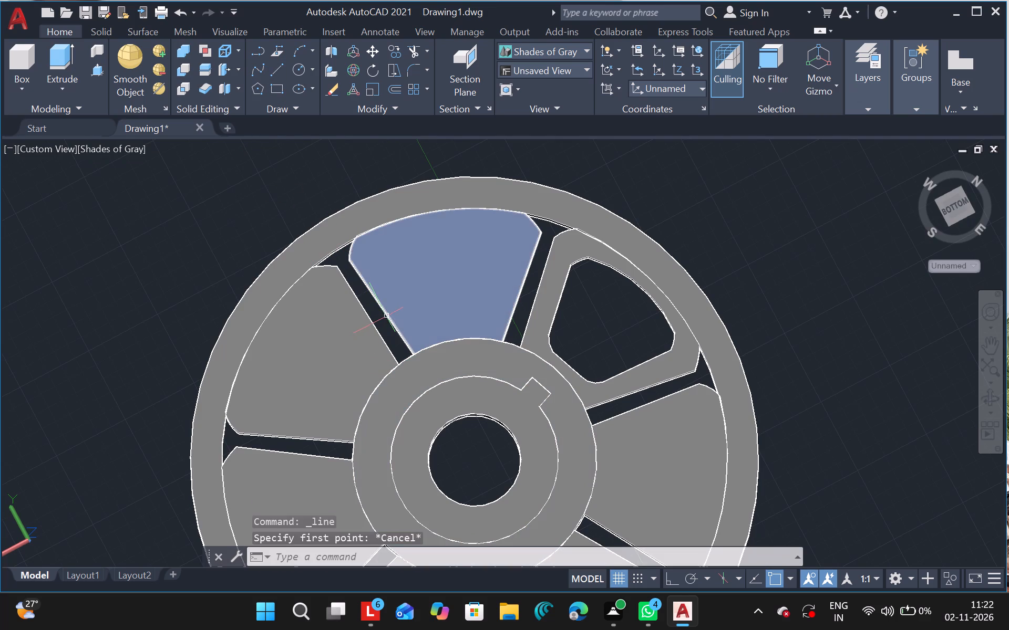
Draw a closed four-sided window outline with the Line tool inside the solid web sector next to the windowed one.
left_click(279, 72)
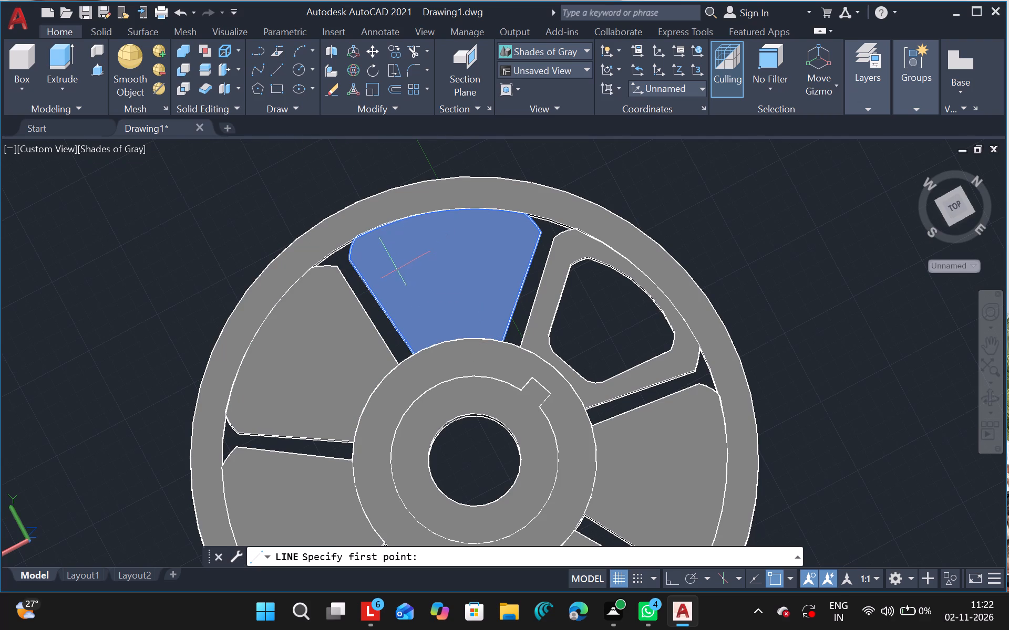
left_click_drag(385, 264, 400, 310)
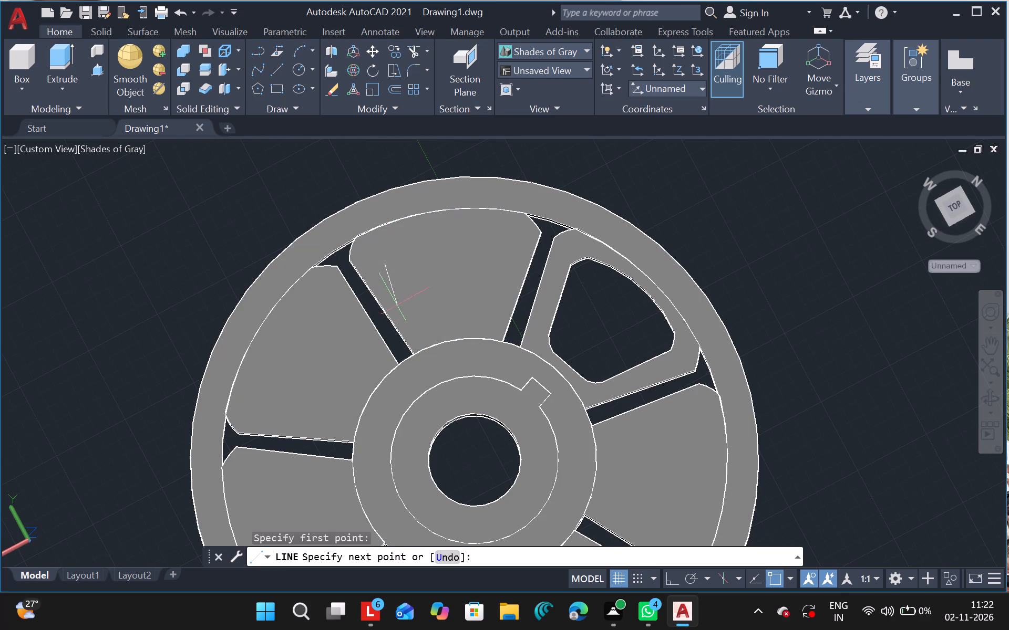
left_click_drag(400, 310, 421, 343)
left_click(421, 343)
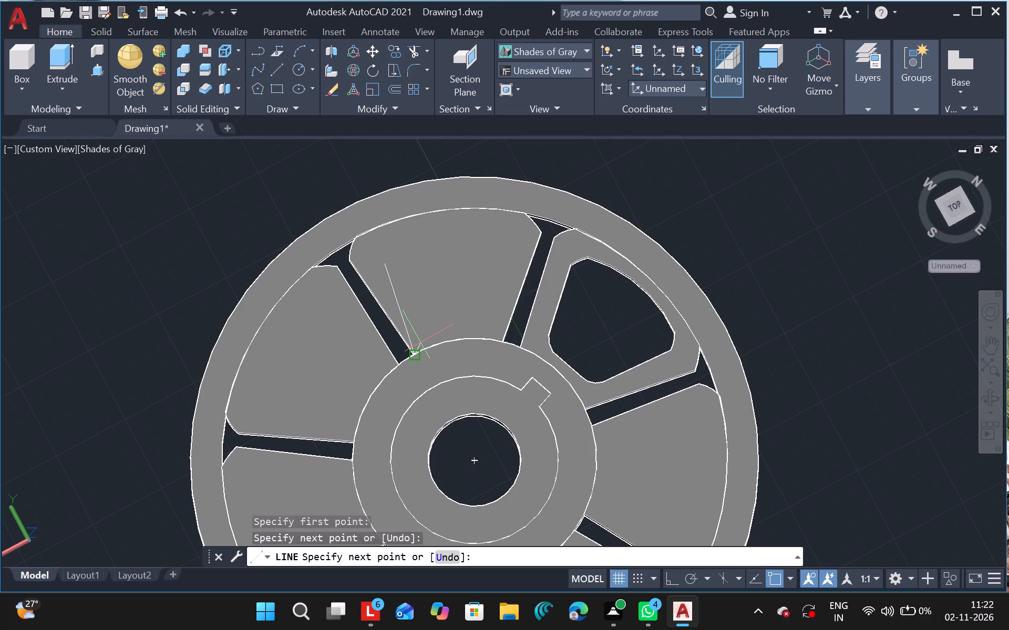
key("ctrl+z")
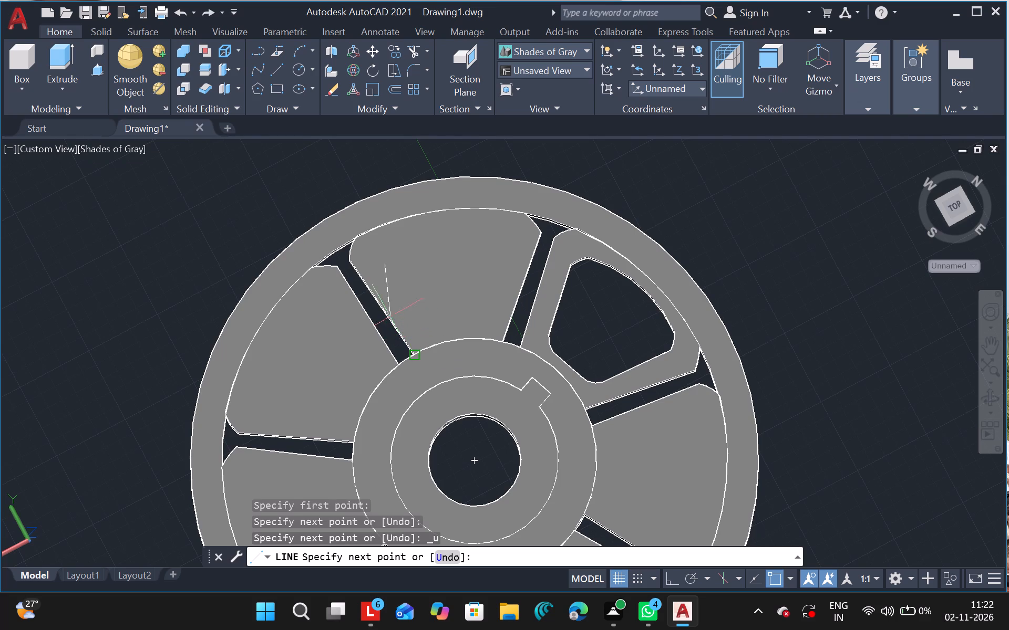
left_click(406, 326)
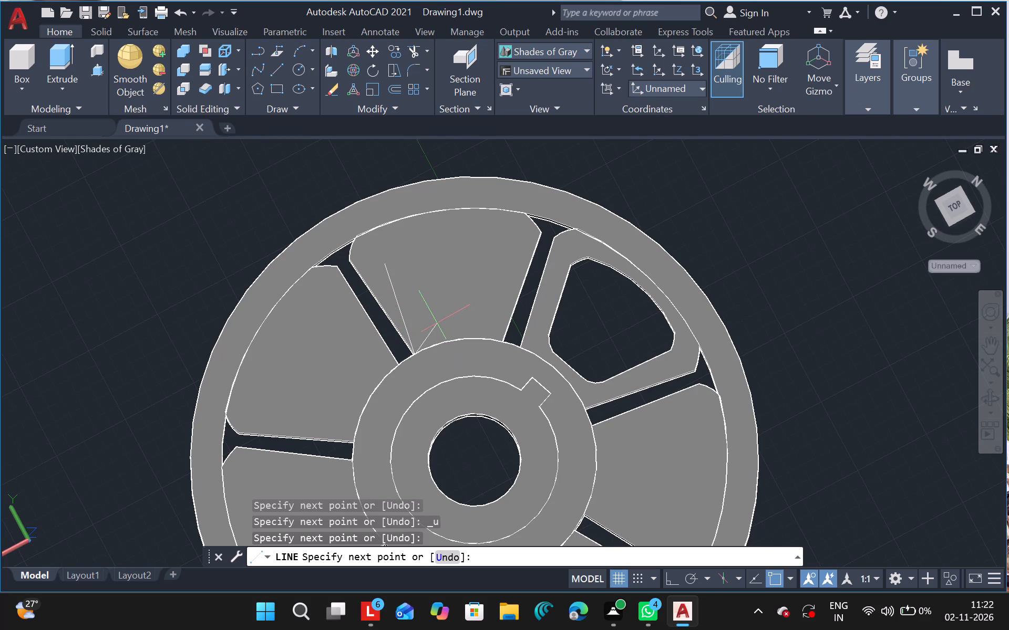
key("ctrl+z")
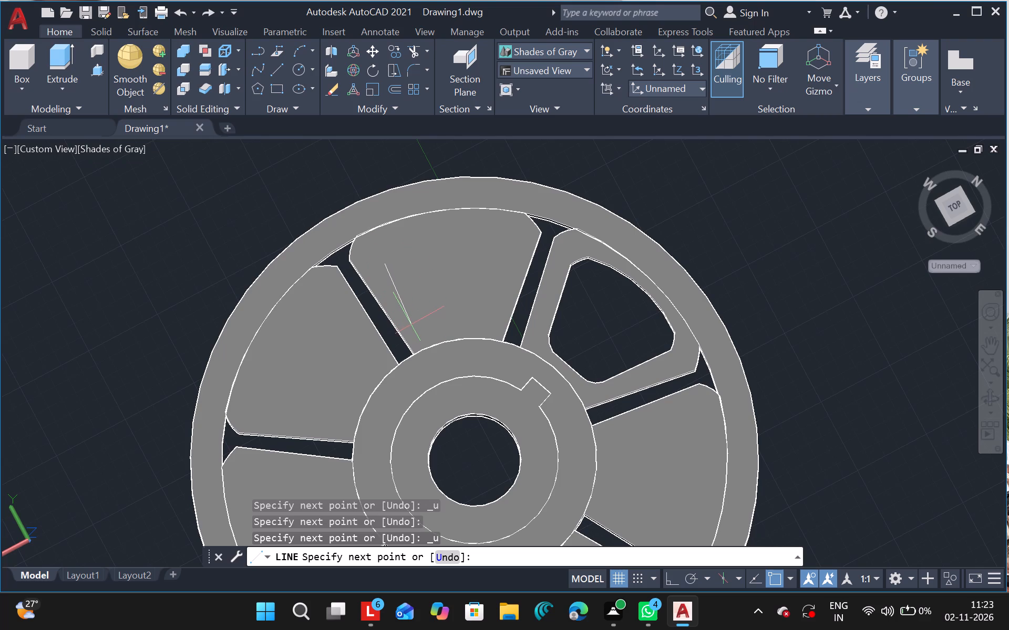
left_click_drag(411, 327, 485, 313)
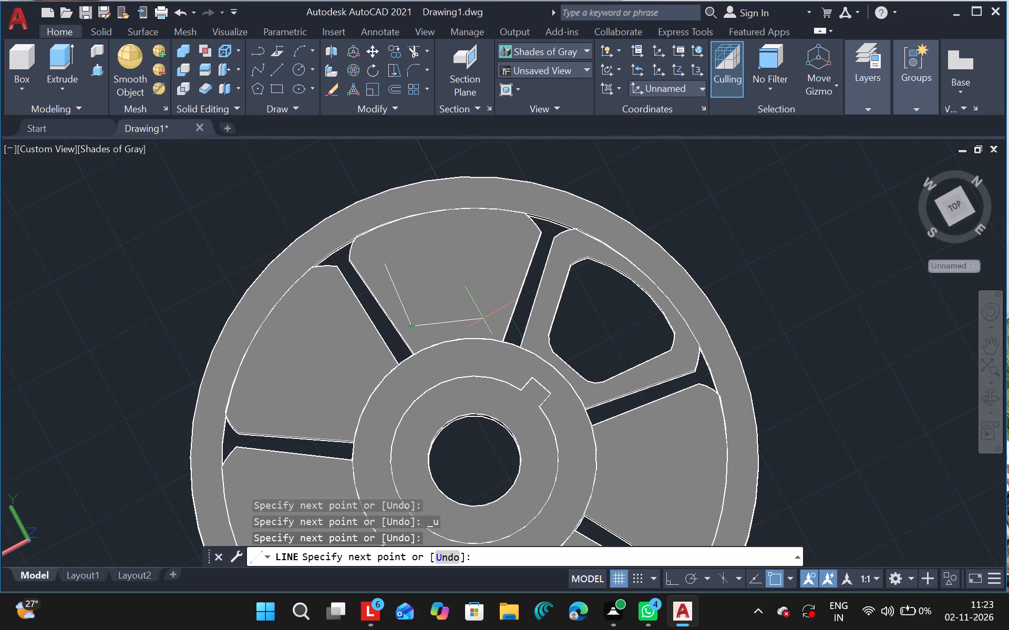
left_click(483, 319)
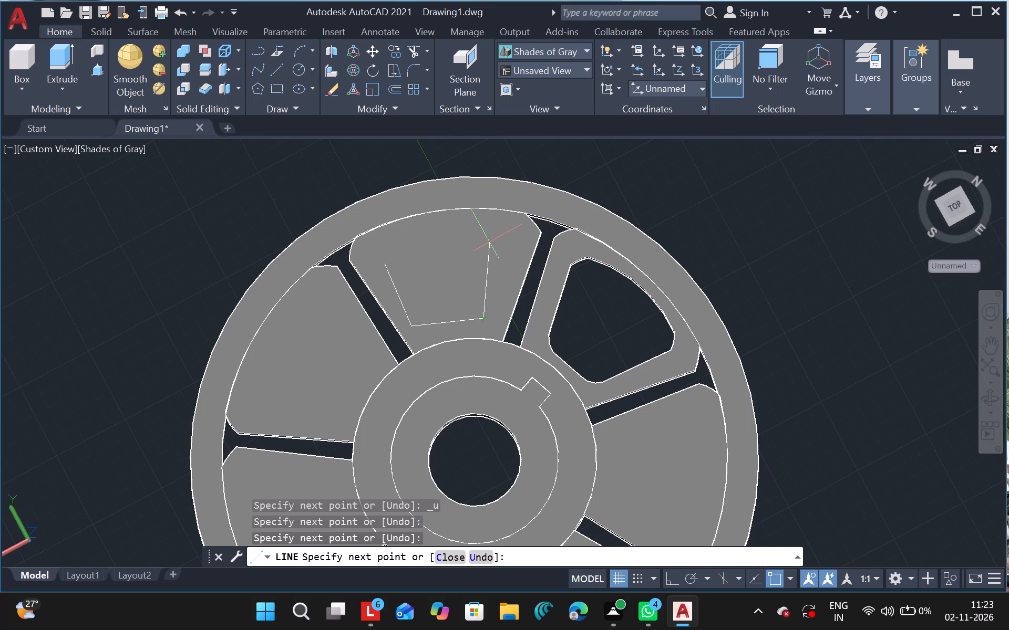
left_click_drag(490, 243, 388, 257)
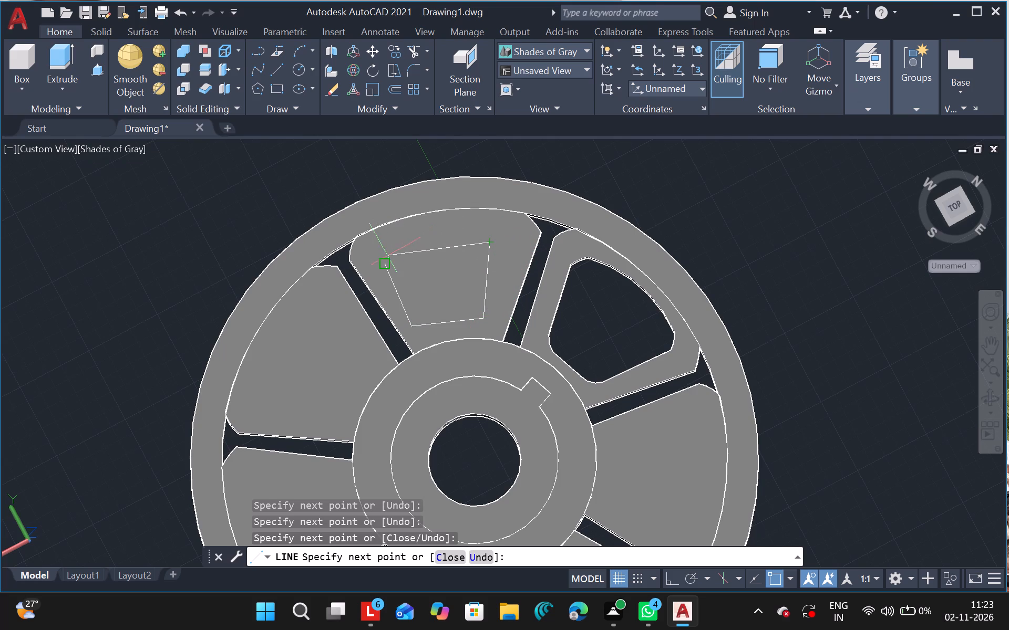
left_click_drag(388, 257, 385, 260)
left_click(385, 260)
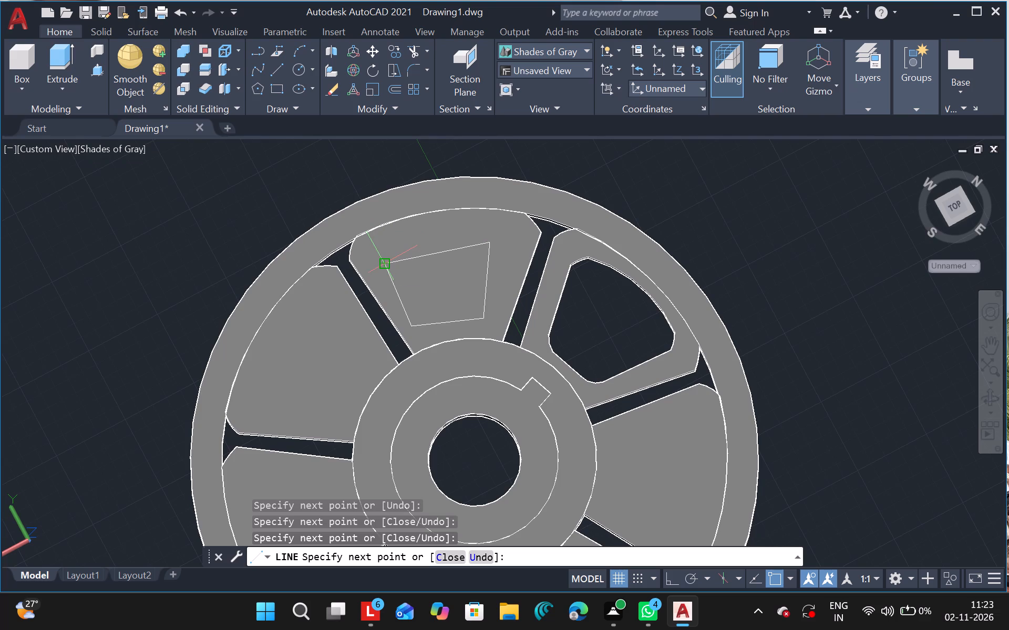
key("Escape")
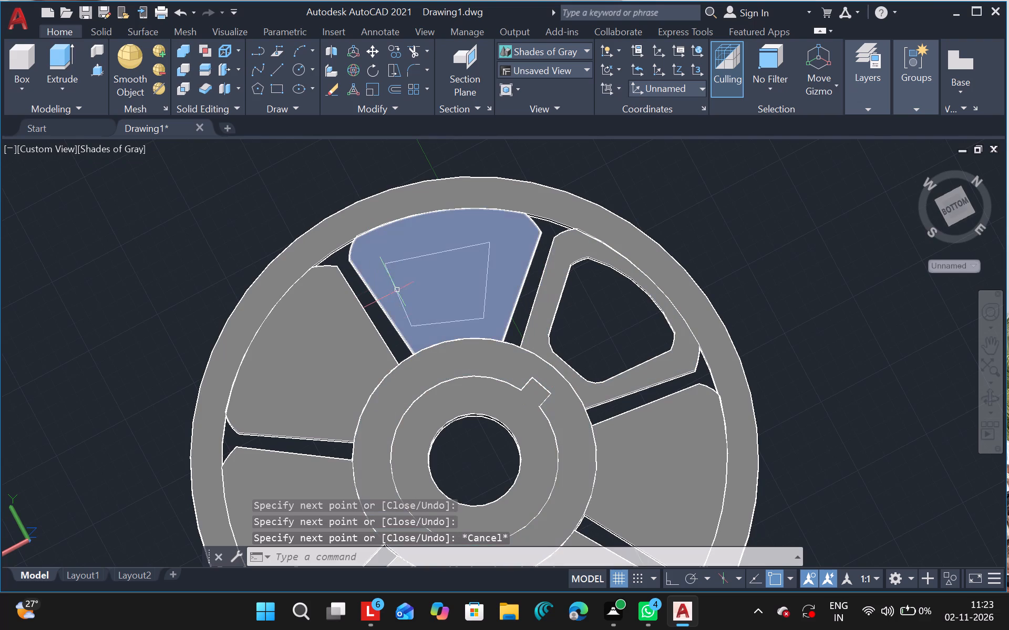
Inspect the four-sided outline and the solid web sector beneath it by selecting them in turn.
left_click(396, 289)
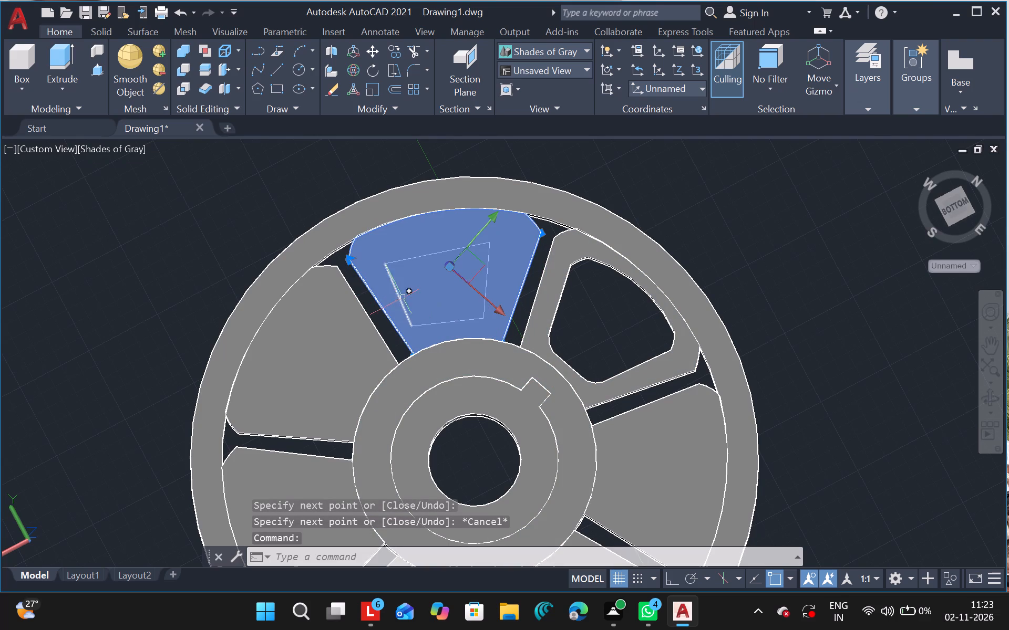
key("Escape")
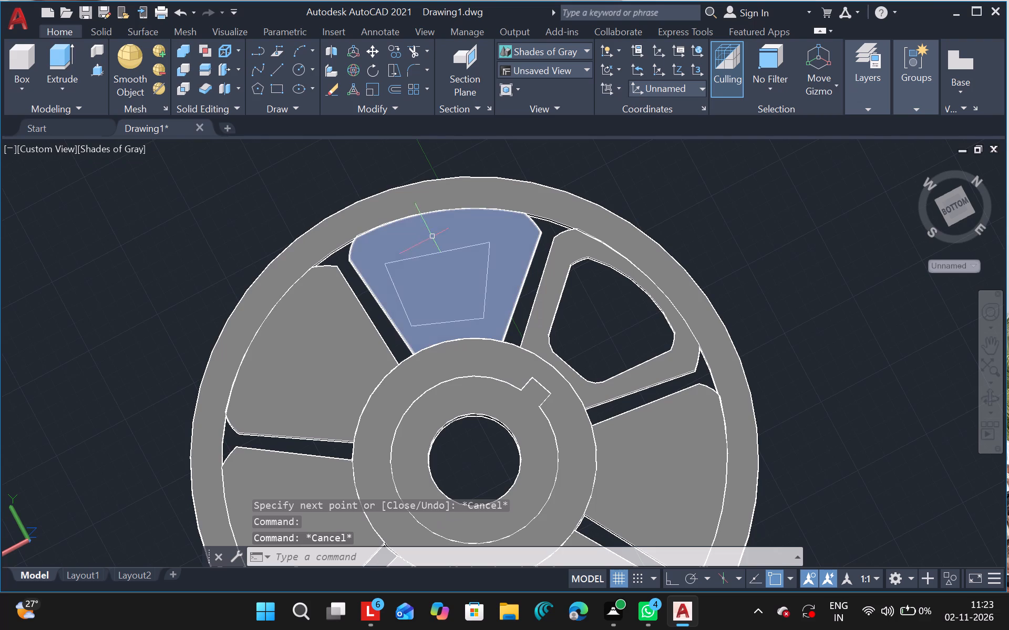
left_click(410, 257)
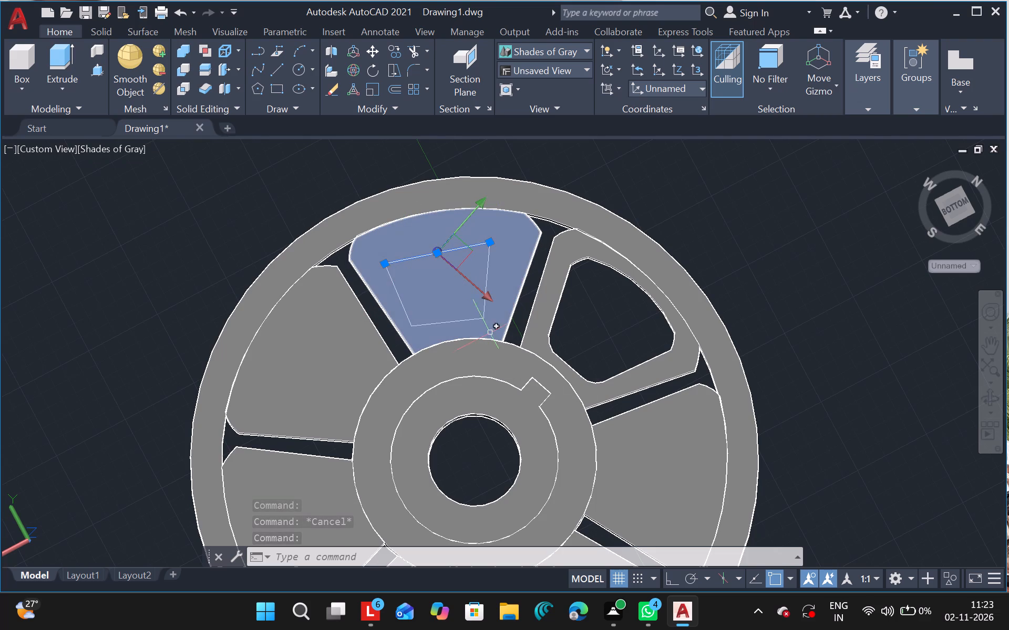
left_click(485, 316)
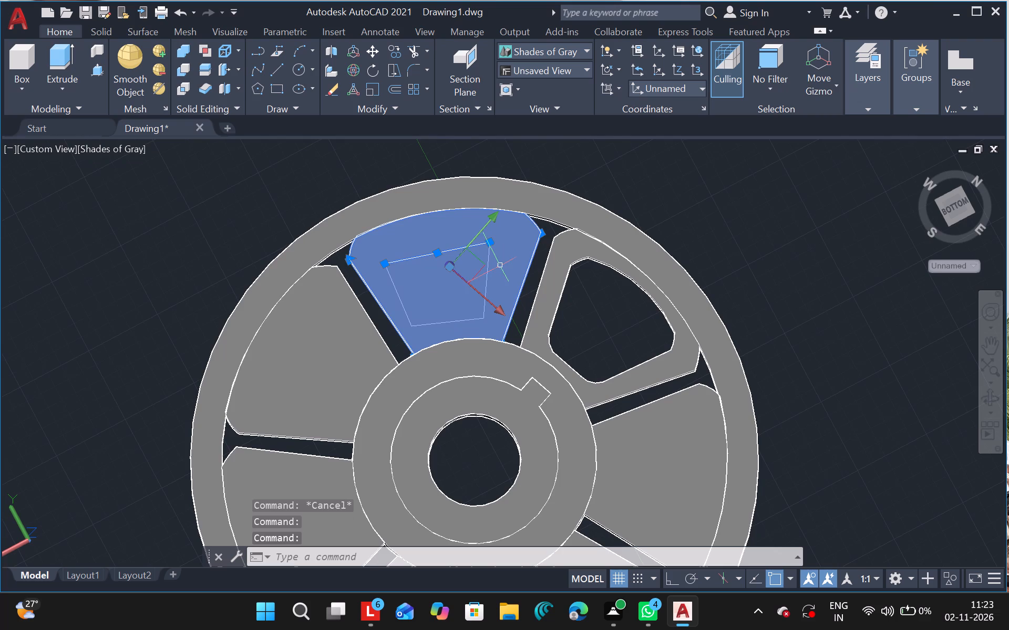
key("Escape")
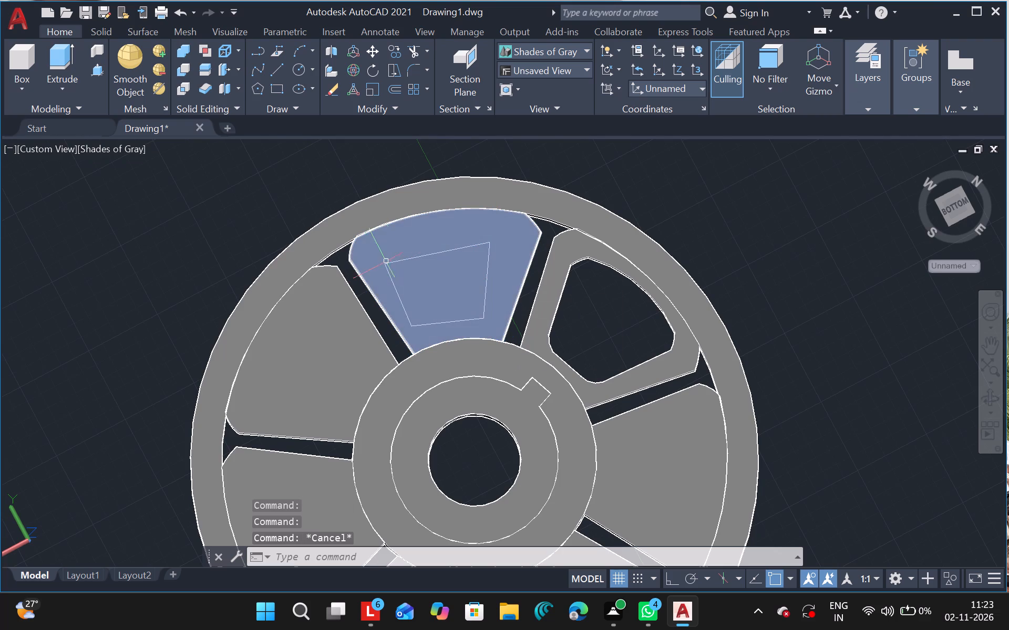
left_click_drag(400, 251, 400, 299)
key("Escape")
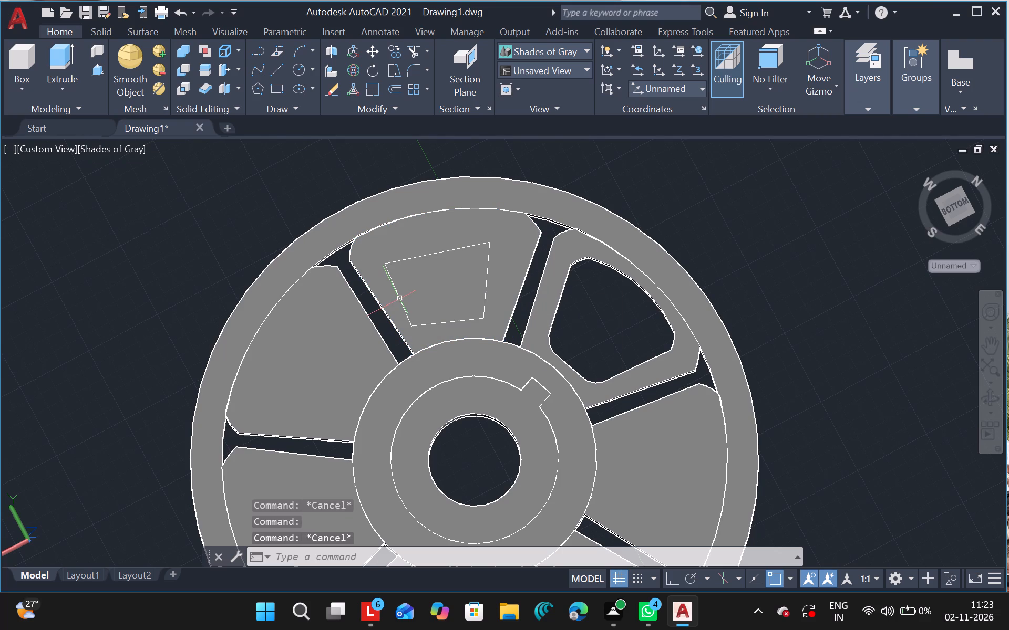
left_click_drag(400, 299, 404, 260)
left_click_drag(404, 260, 398, 292)
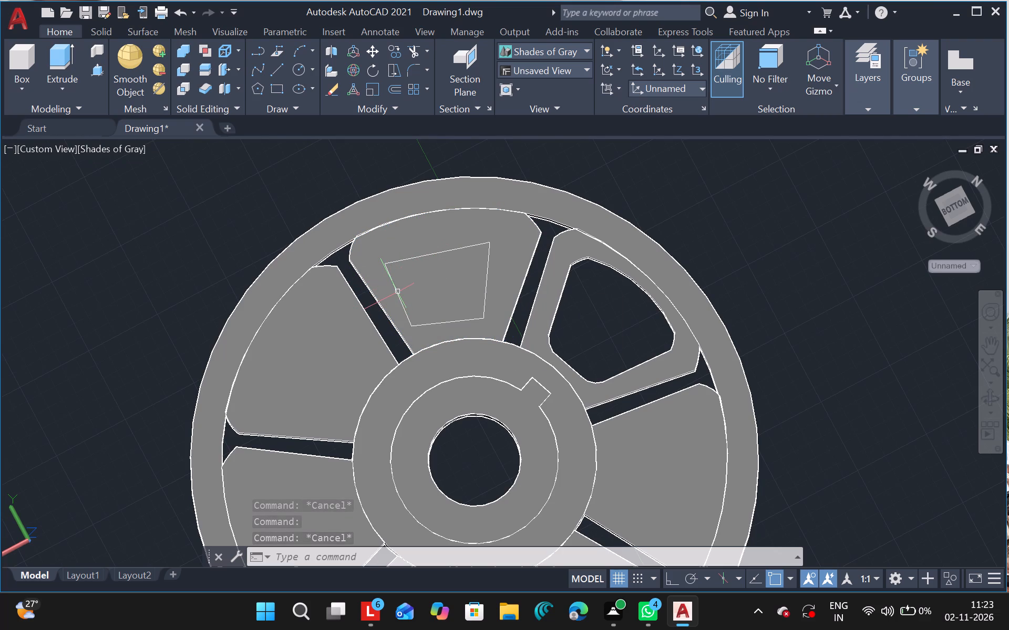
left_click(398, 292)
key("Escape")
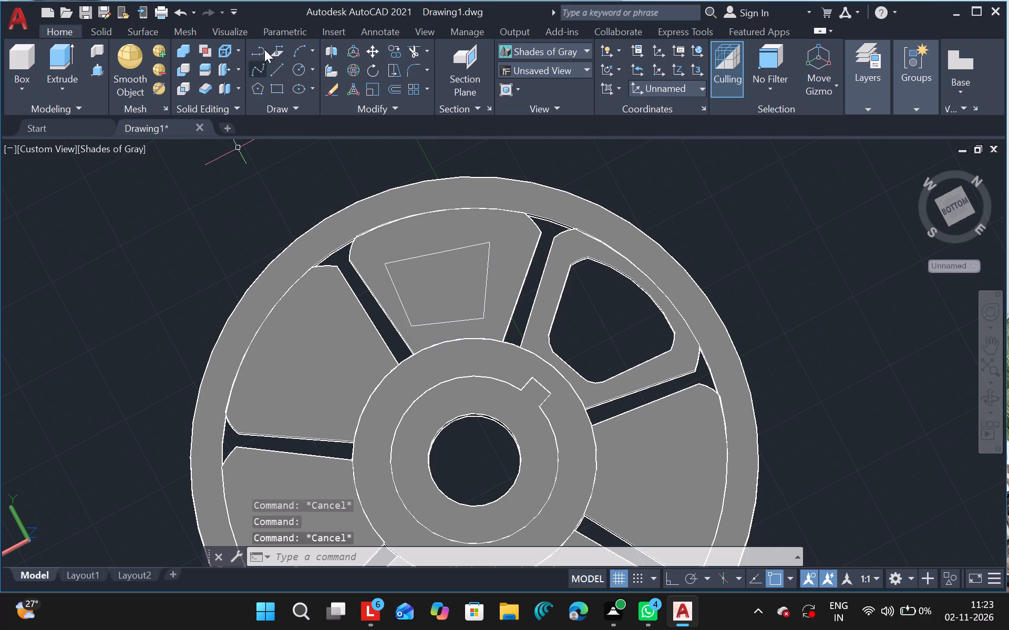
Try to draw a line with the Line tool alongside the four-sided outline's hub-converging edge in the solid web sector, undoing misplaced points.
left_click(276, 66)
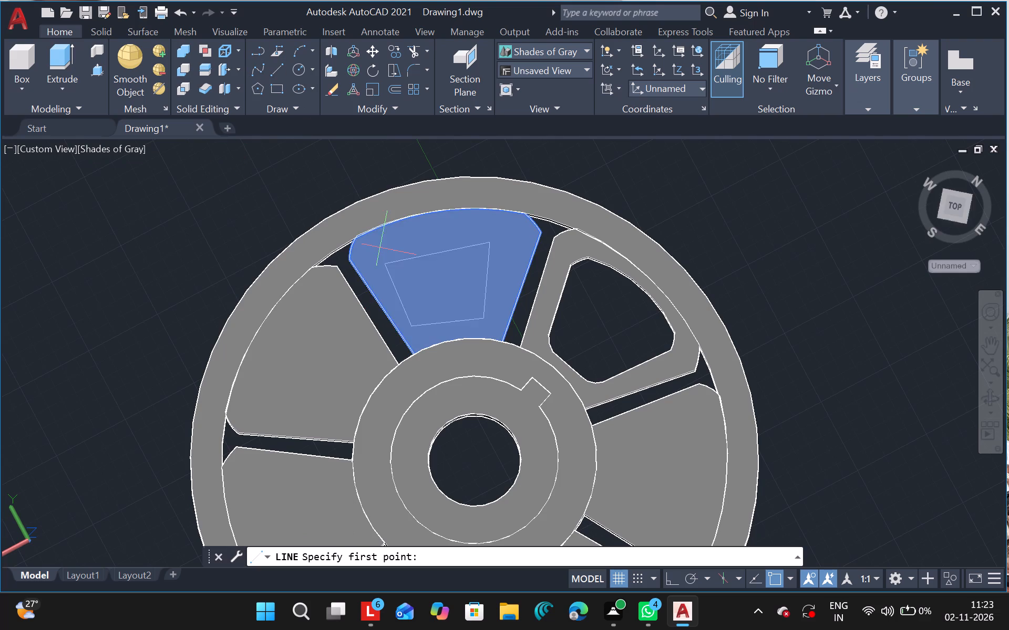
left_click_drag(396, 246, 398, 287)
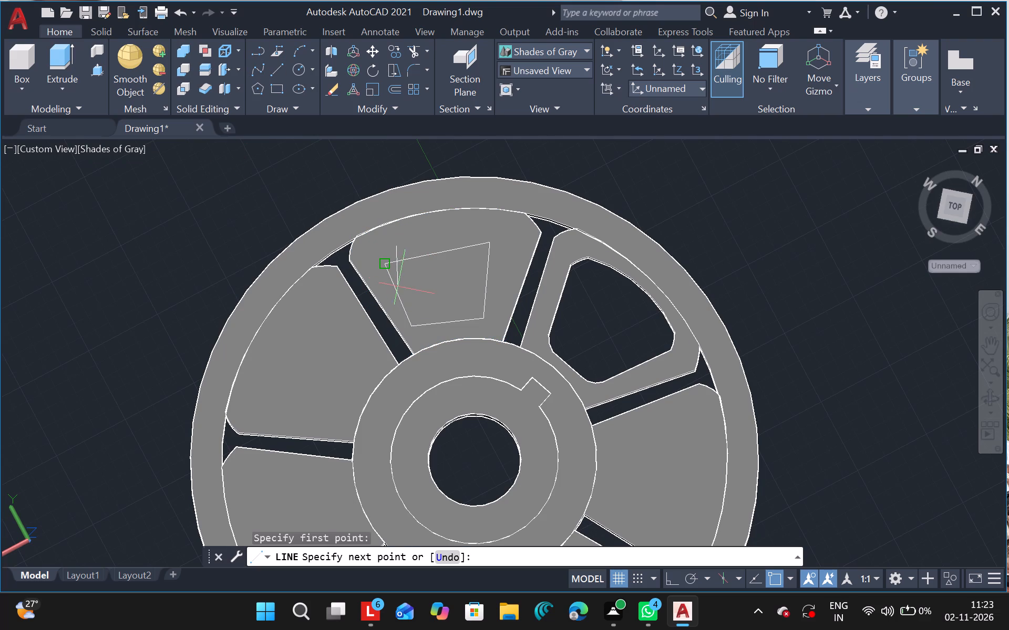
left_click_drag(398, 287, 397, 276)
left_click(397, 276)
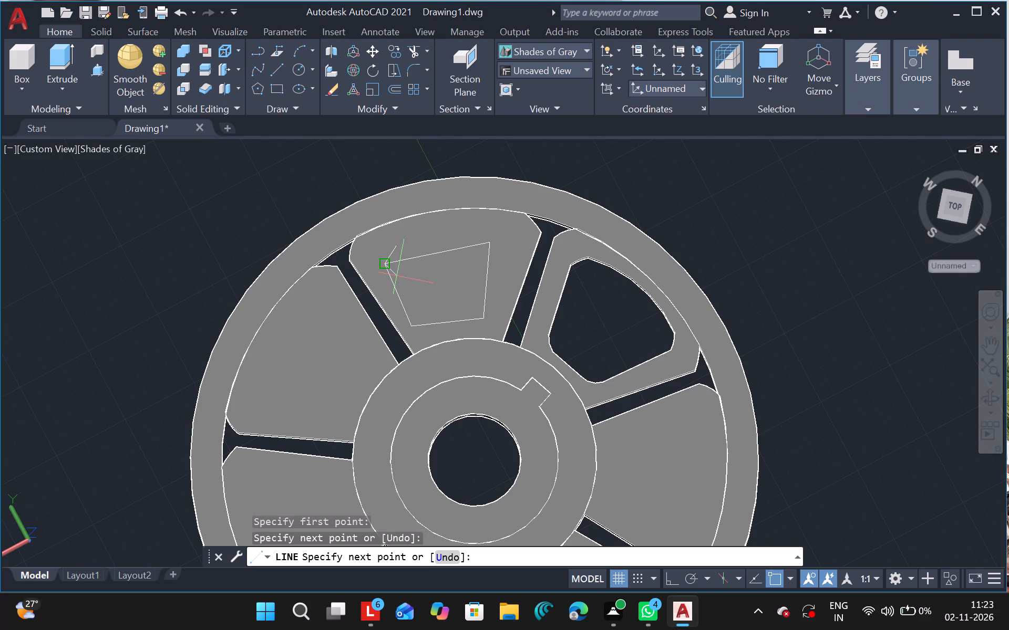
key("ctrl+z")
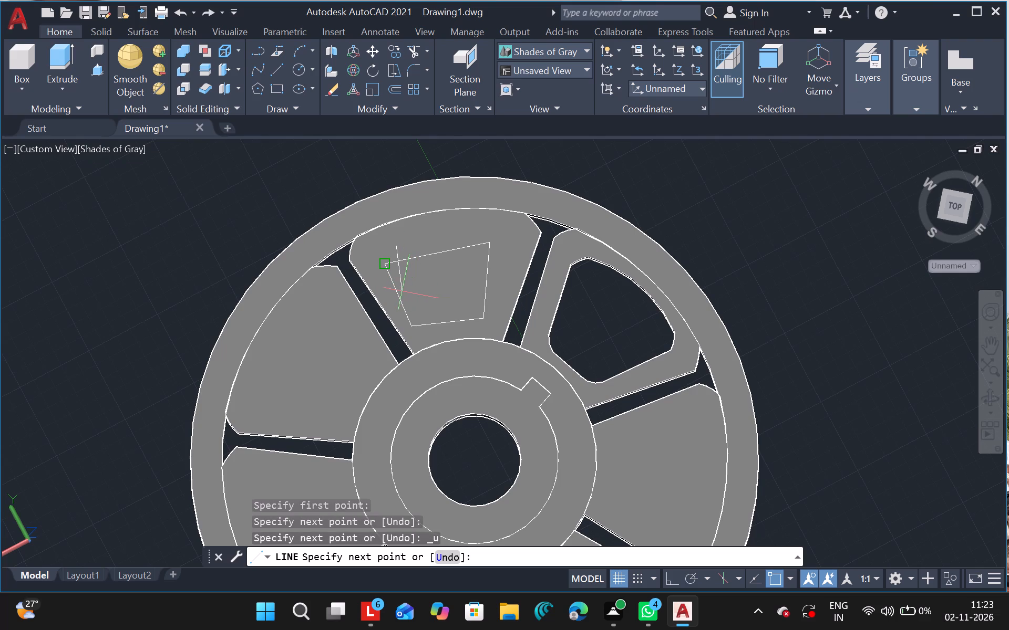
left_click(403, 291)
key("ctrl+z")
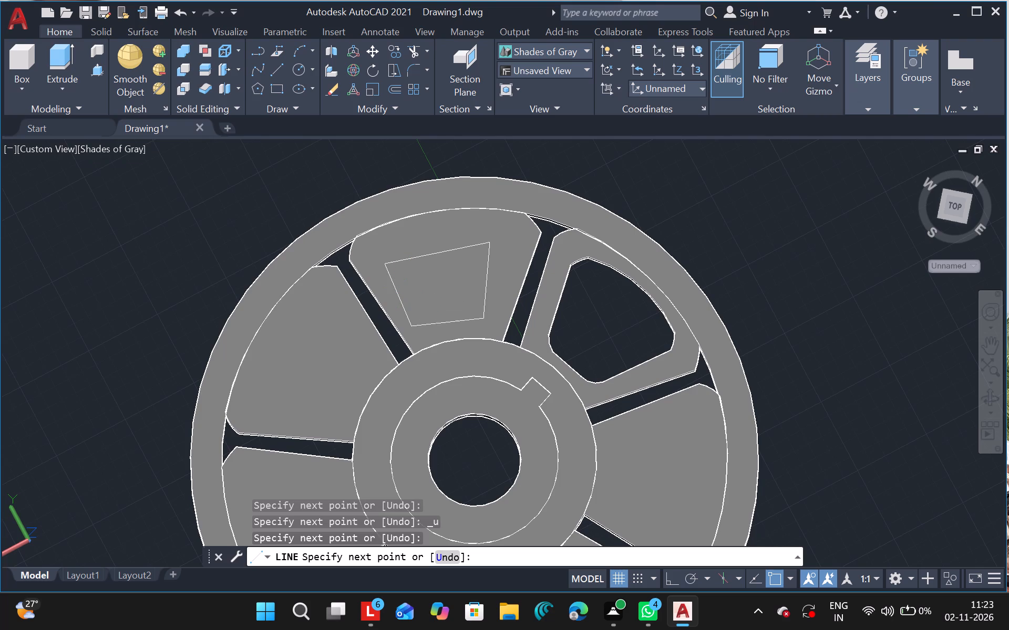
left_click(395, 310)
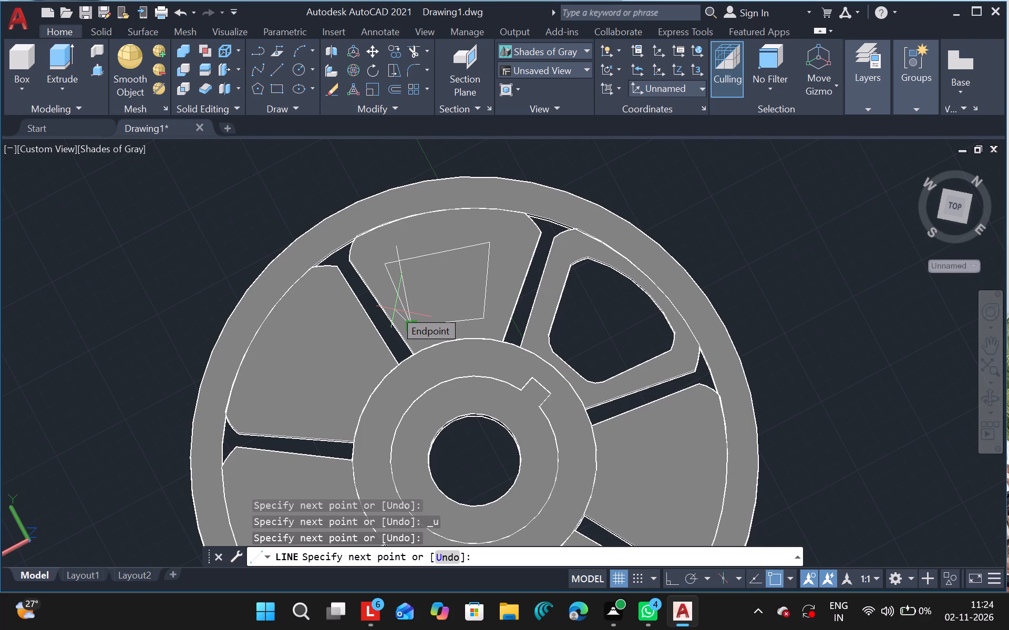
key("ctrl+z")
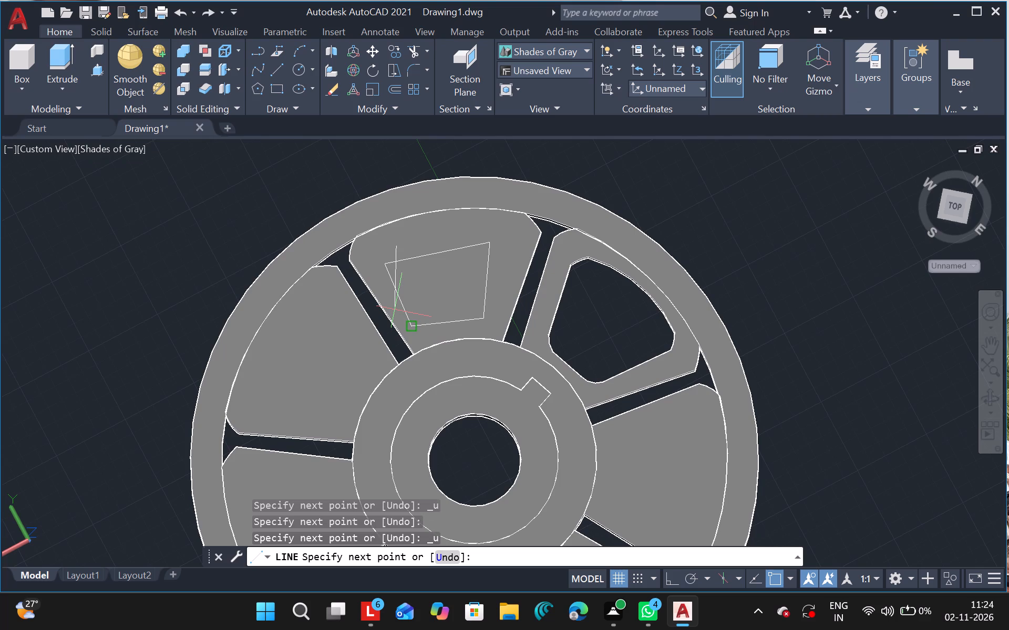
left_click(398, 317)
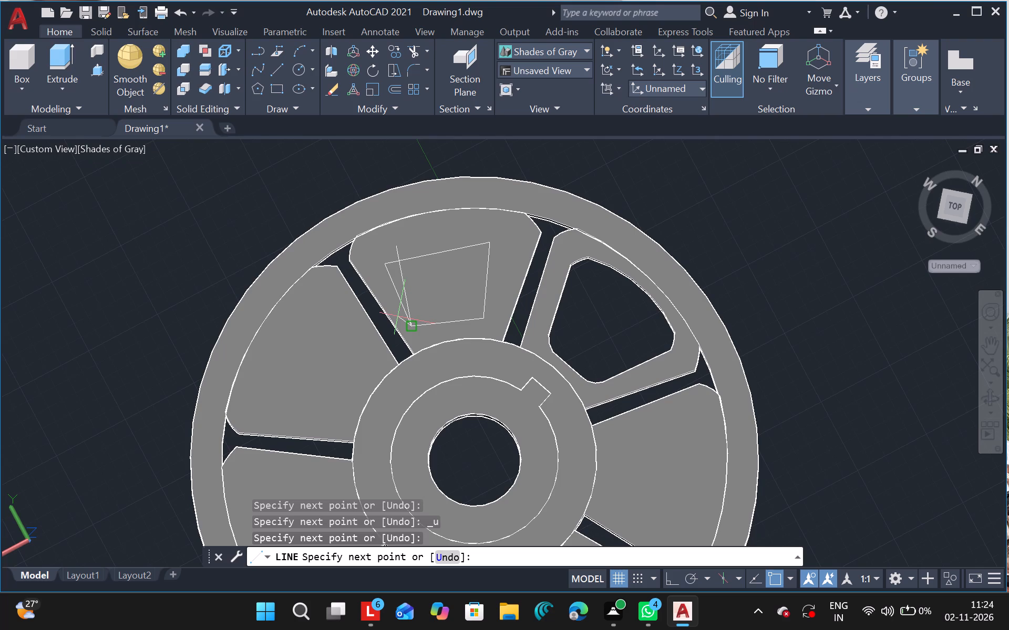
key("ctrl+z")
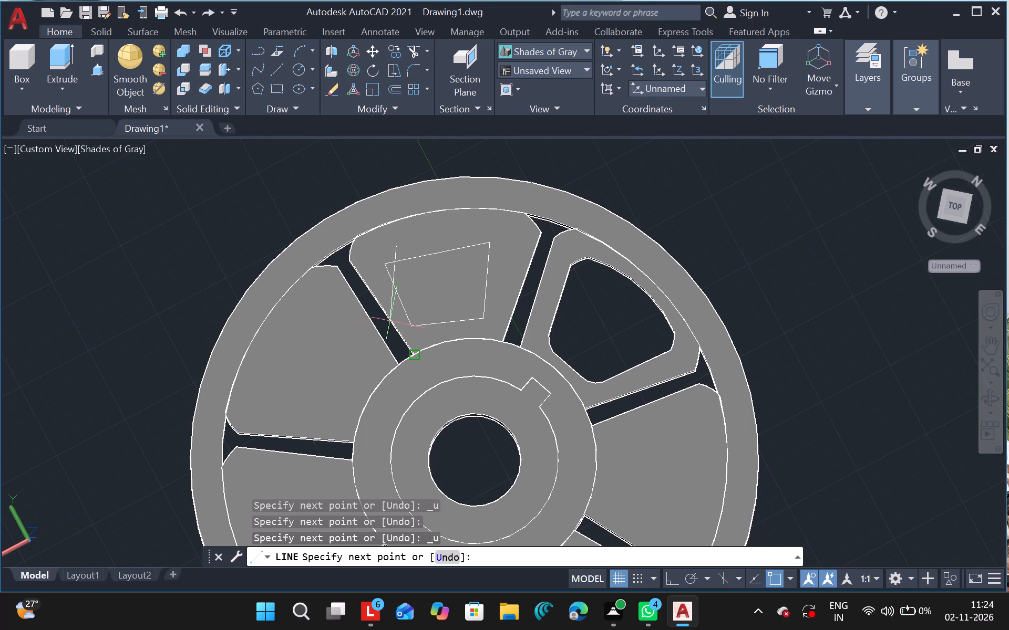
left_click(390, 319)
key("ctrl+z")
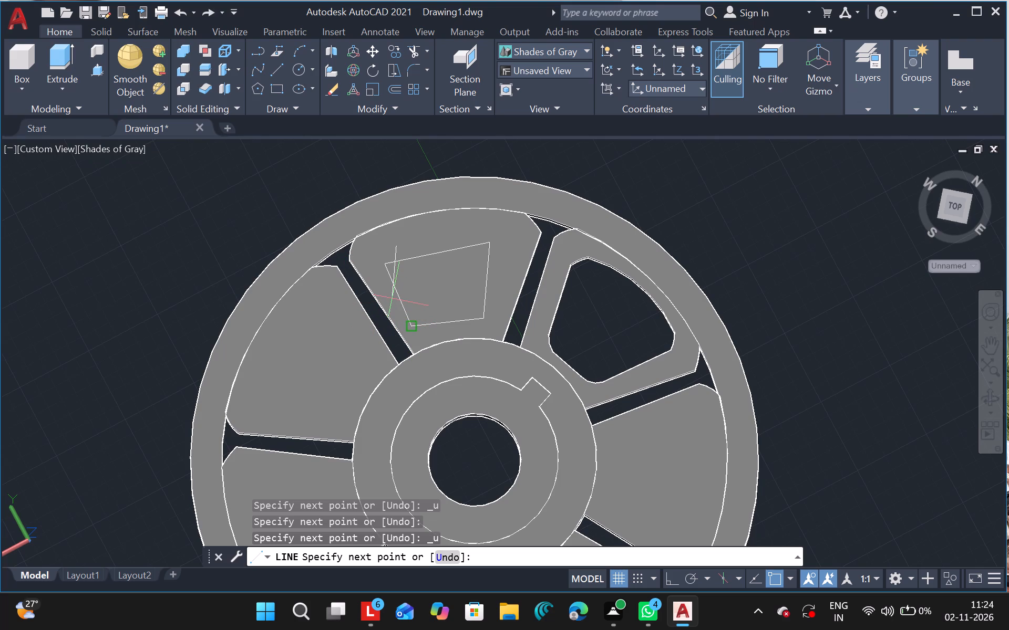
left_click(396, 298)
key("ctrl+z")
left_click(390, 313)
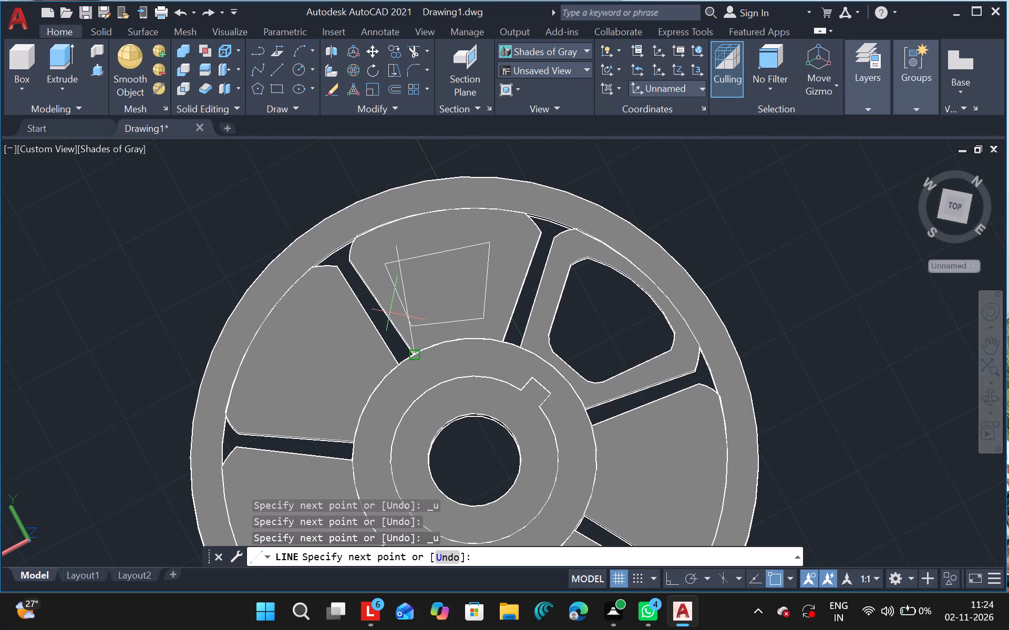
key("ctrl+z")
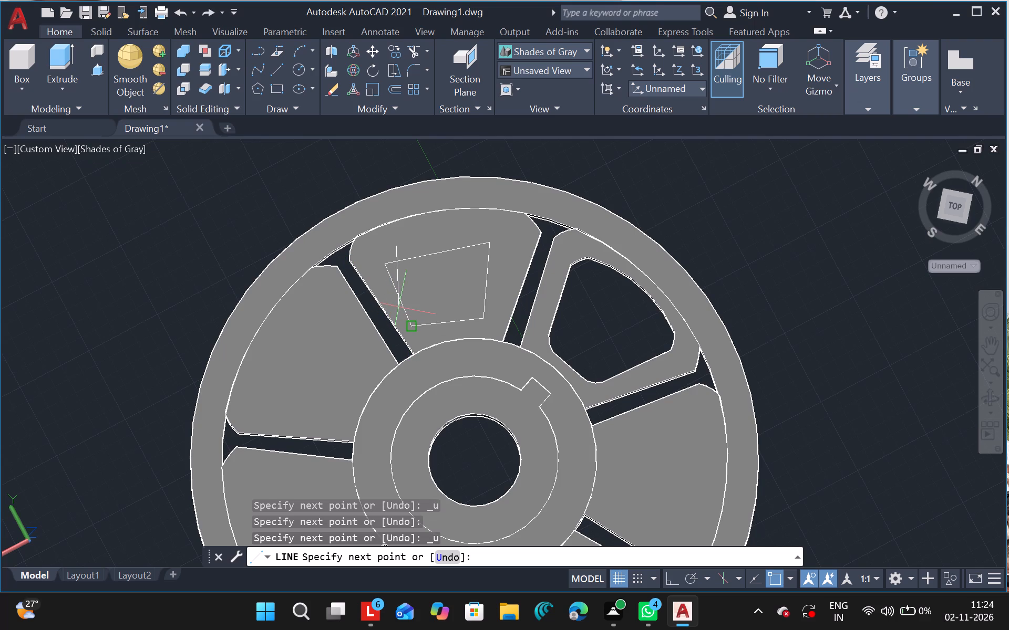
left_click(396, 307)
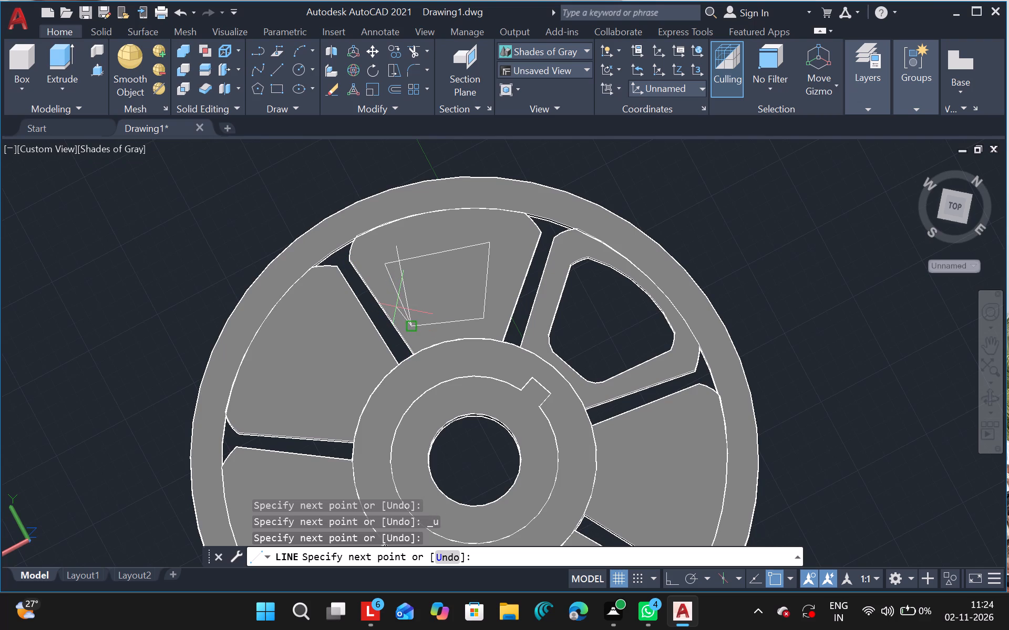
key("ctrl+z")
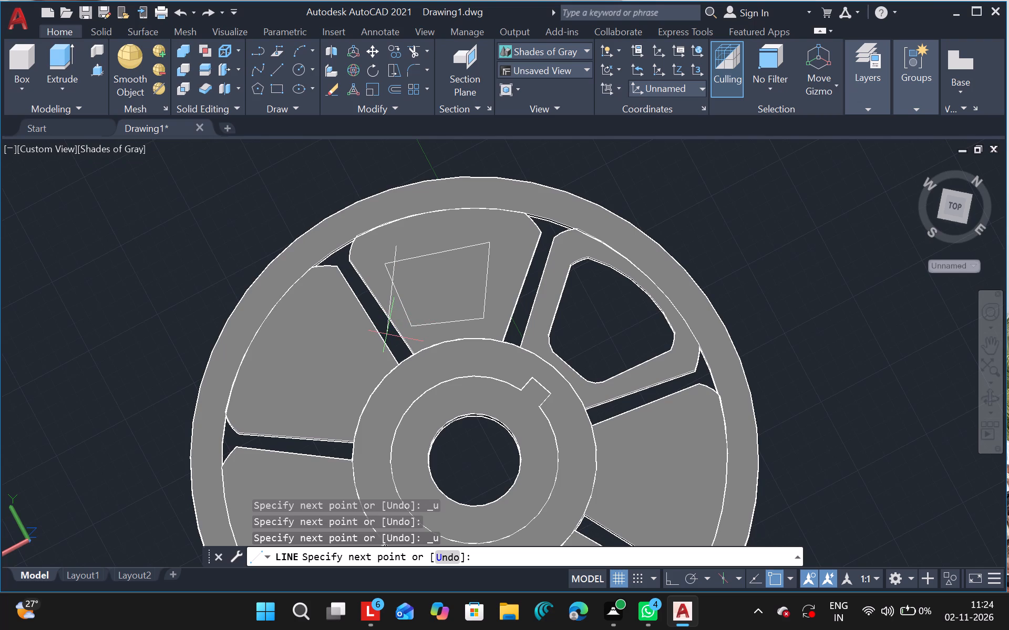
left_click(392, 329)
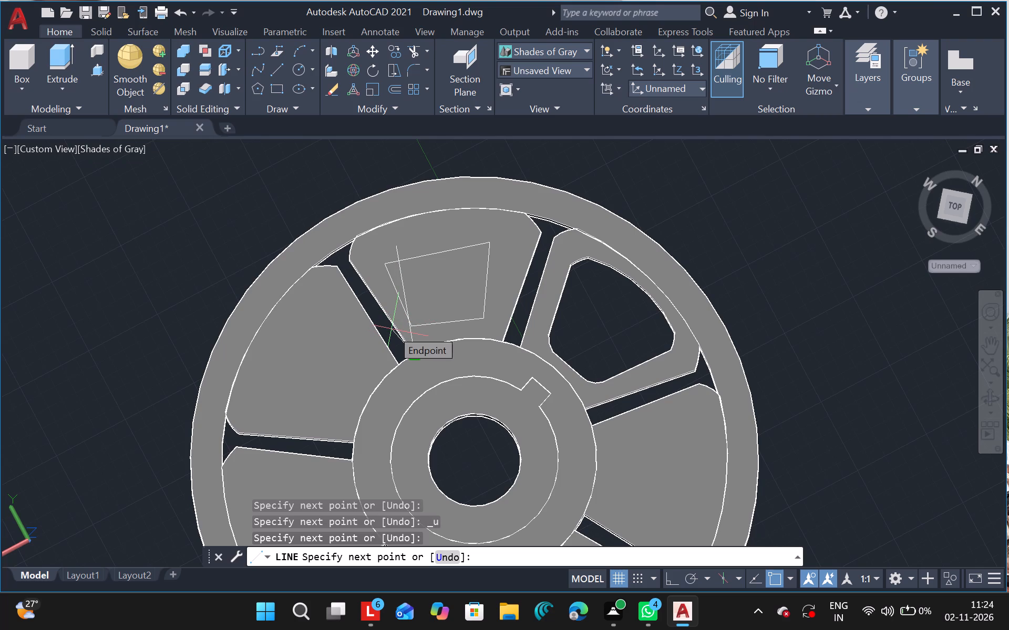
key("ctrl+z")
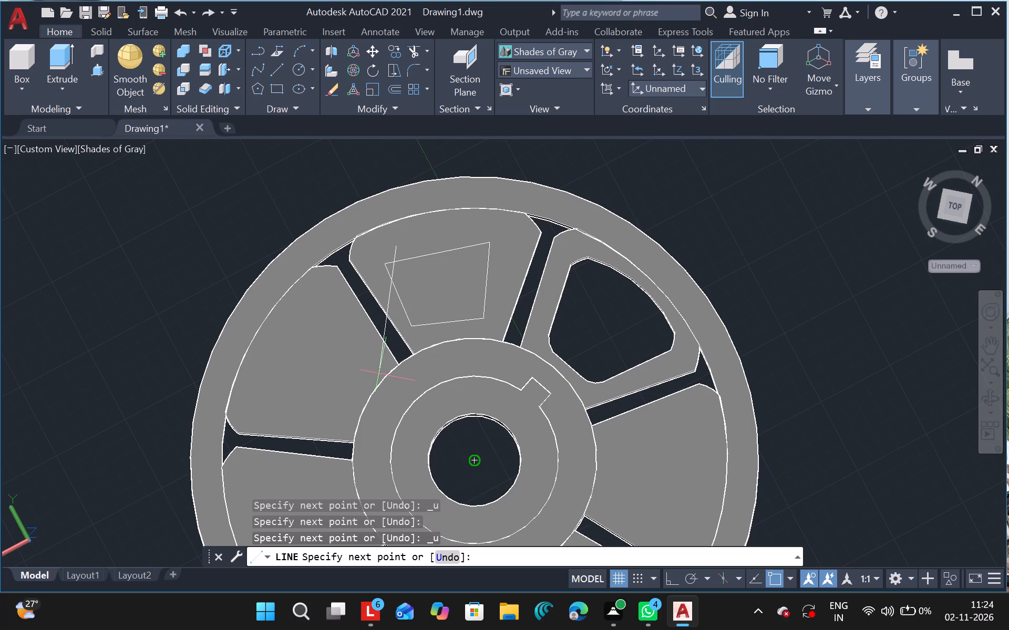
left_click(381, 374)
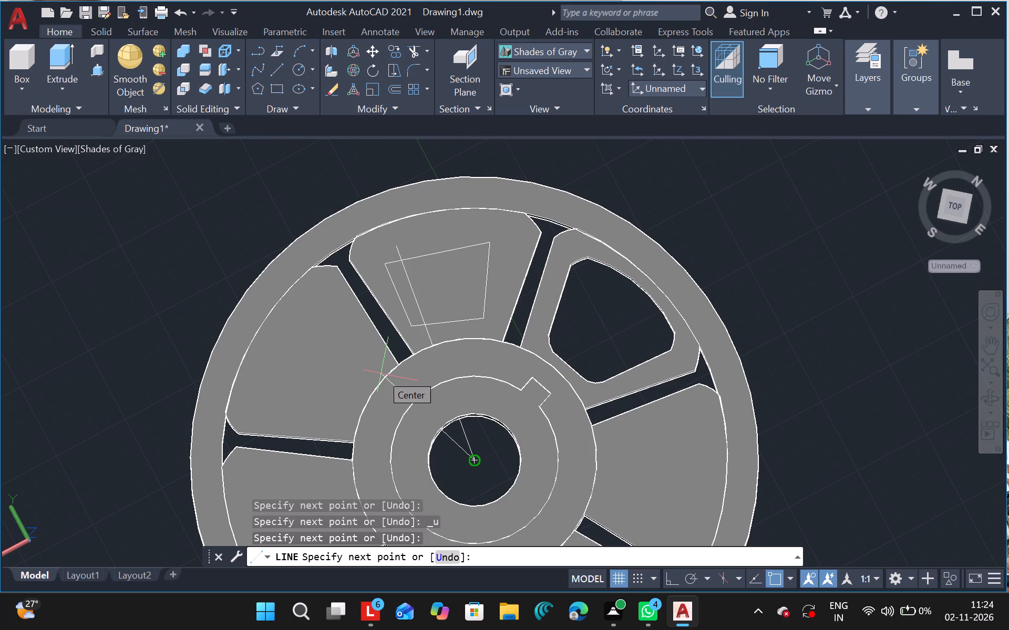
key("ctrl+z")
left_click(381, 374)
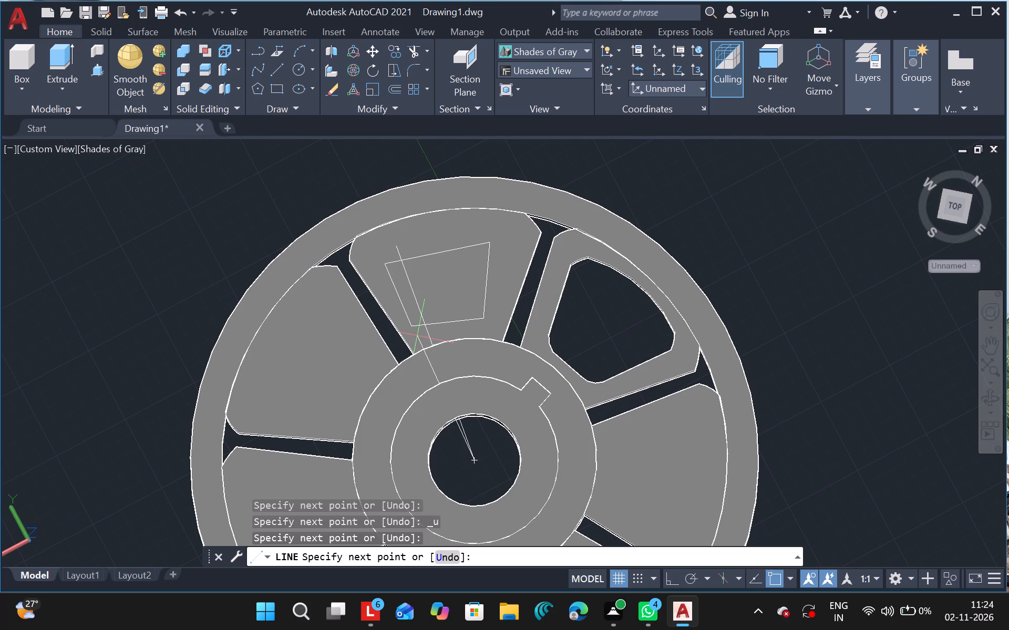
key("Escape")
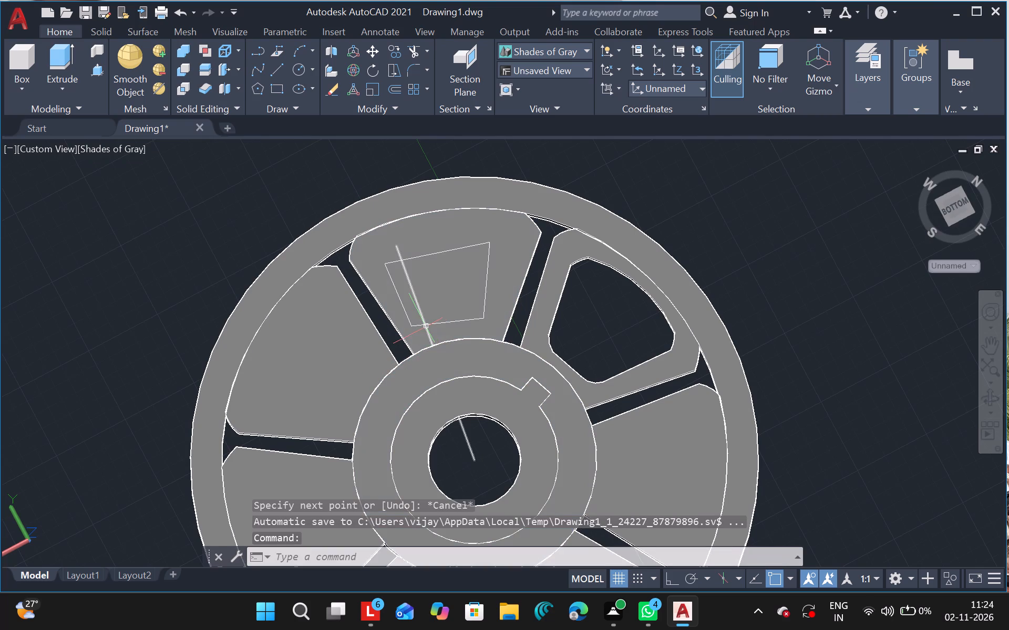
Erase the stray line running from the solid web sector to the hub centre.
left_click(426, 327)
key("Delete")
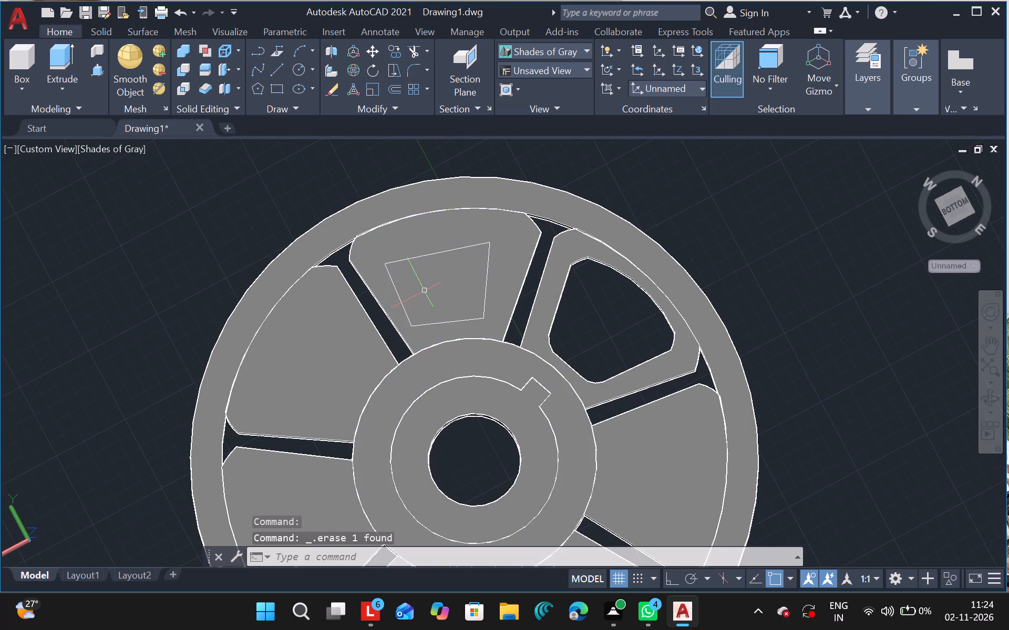
Examine the solid web sector and the outline's edges by selecting them in turn.
left_click(401, 257)
key("Escape")
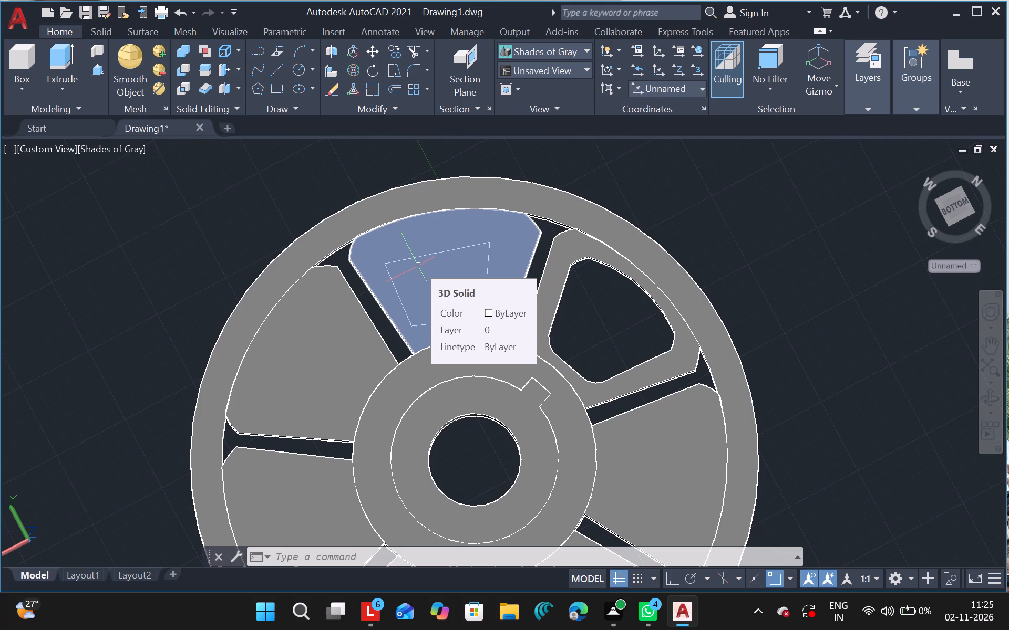
key("Escape")
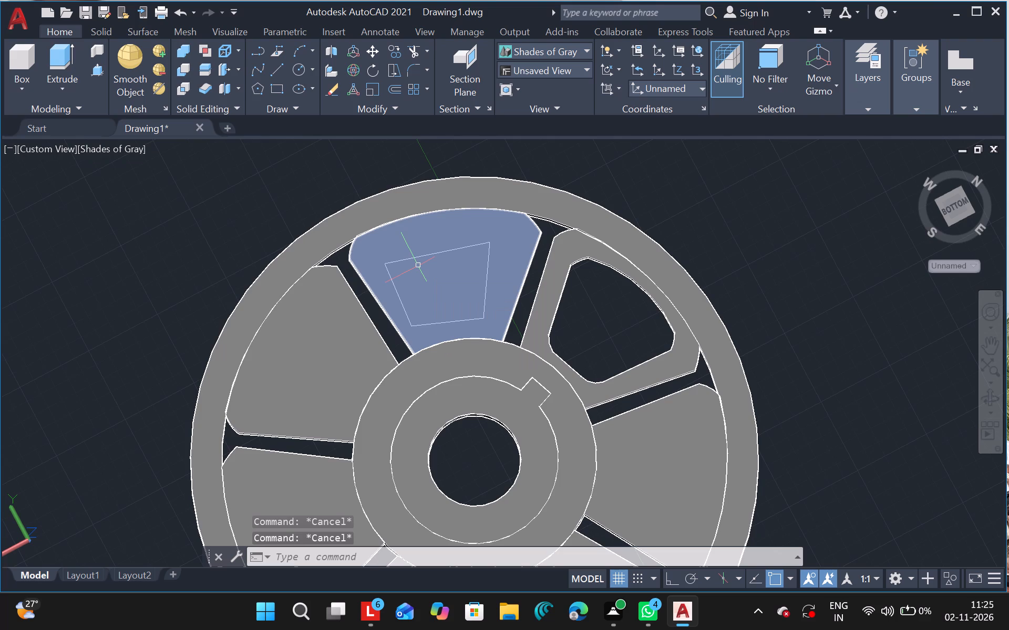
key("Escape")
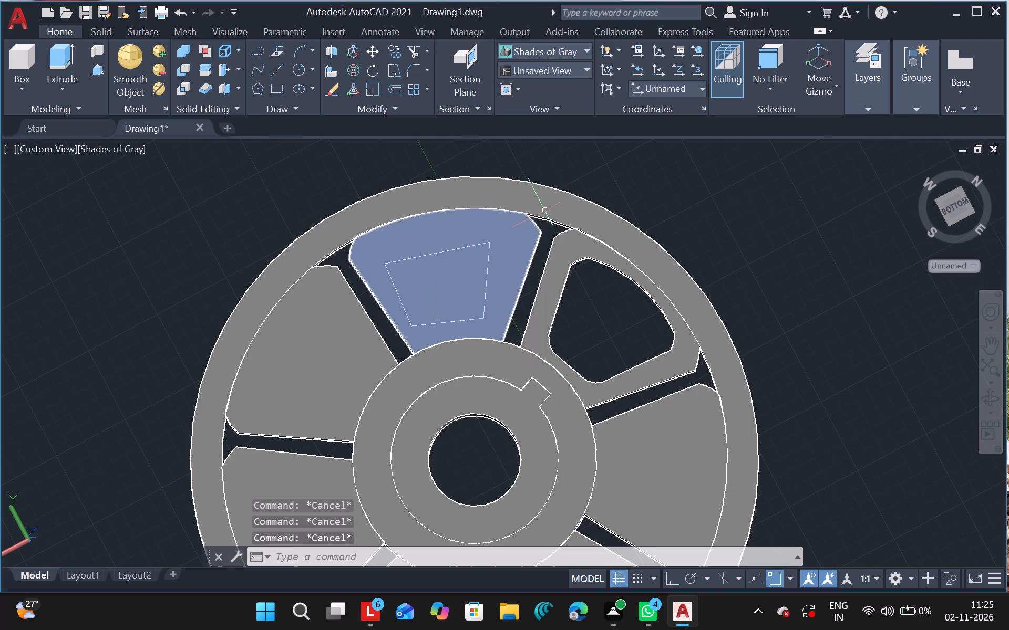
left_click(481, 318)
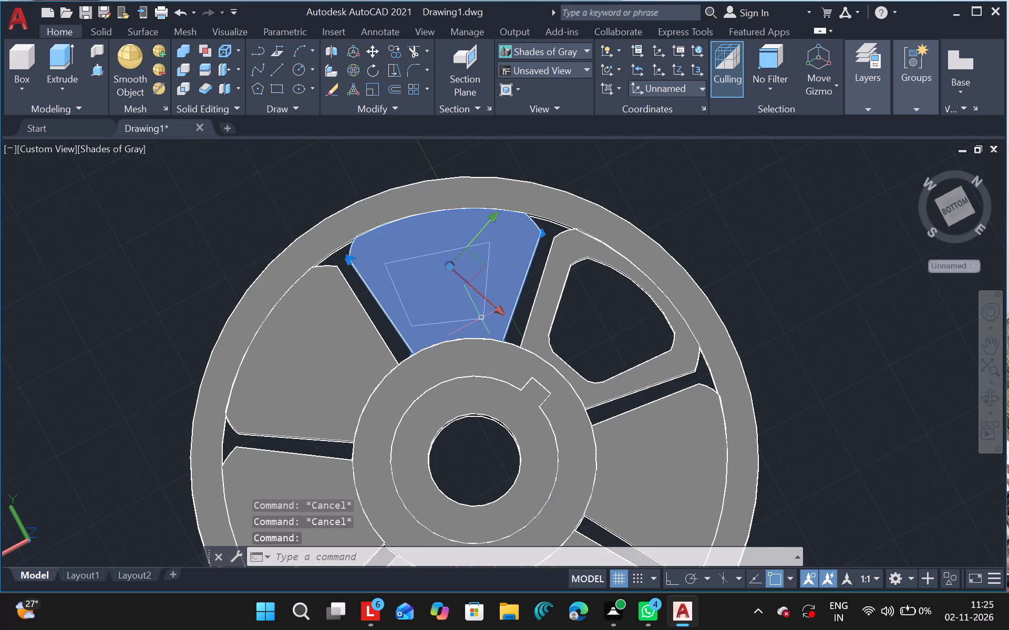
key("Escape")
key("Escape")
key("Escape")
key("Escape")
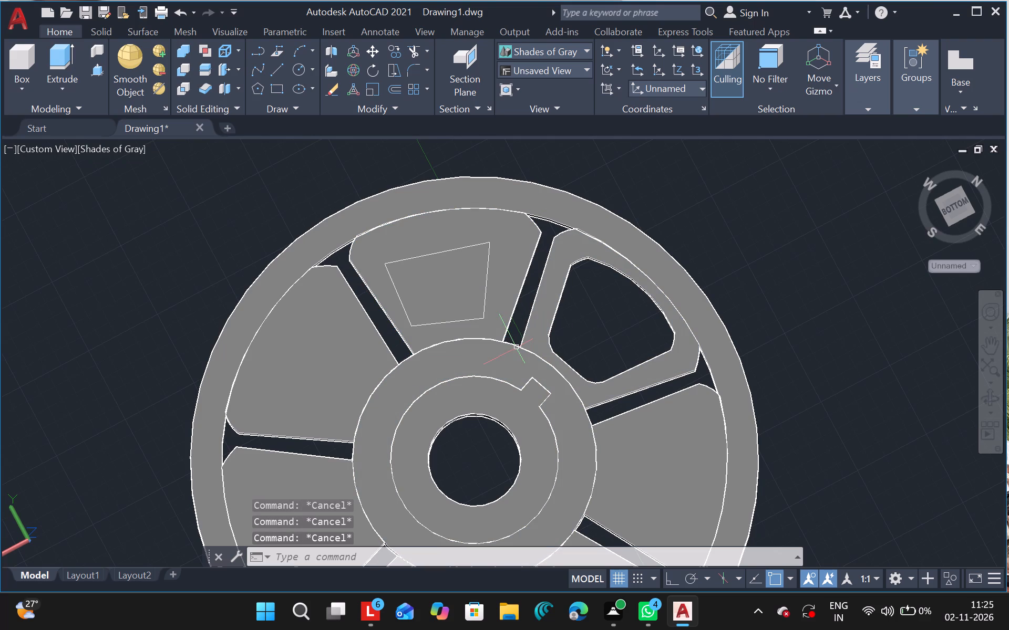
key("Escape")
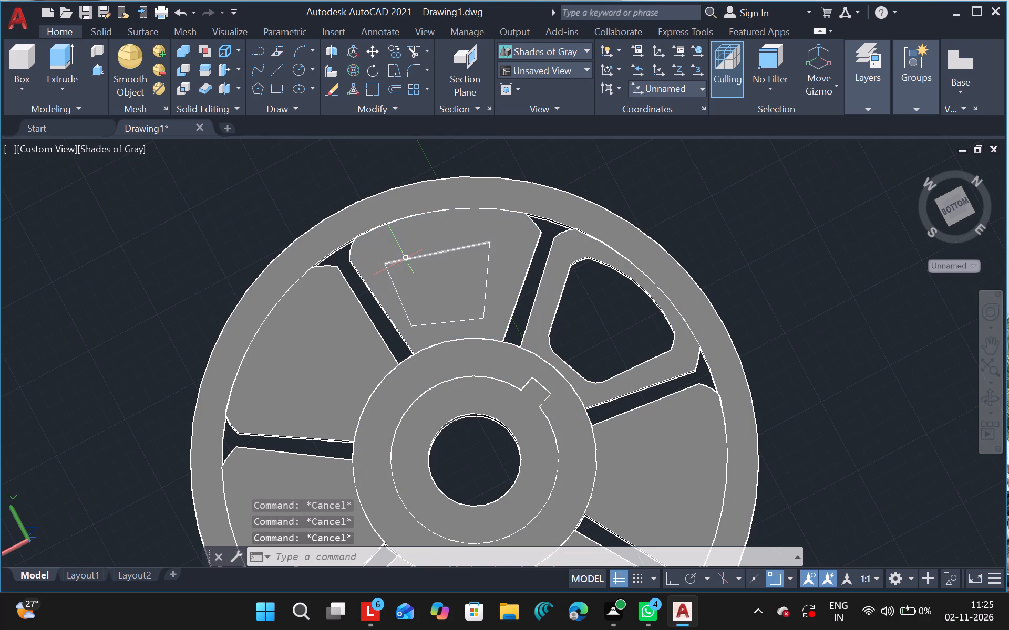
left_click(406, 258)
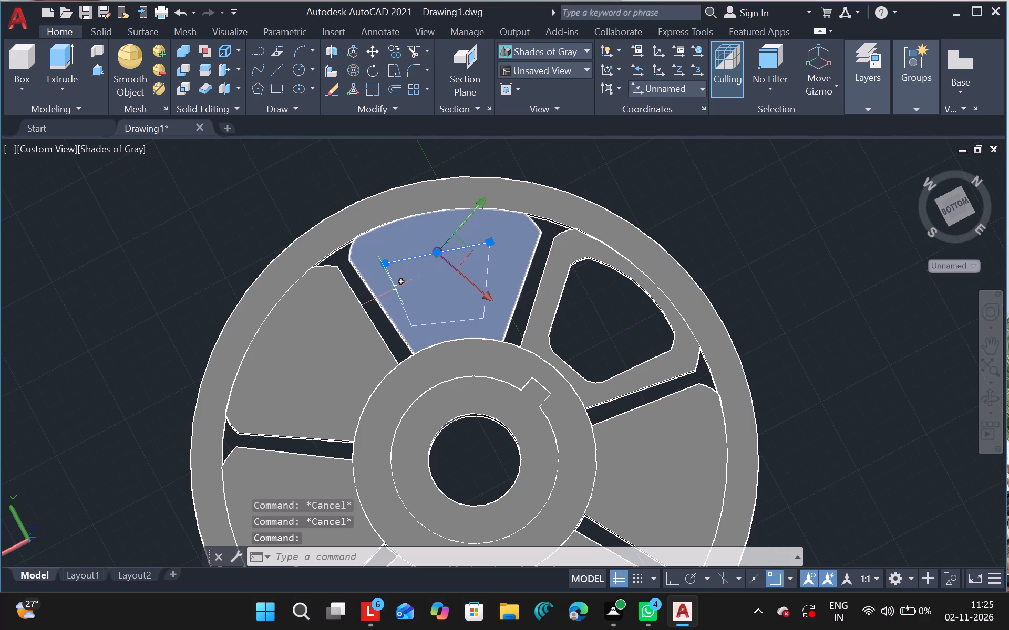
left_click(395, 288)
key("Escape")
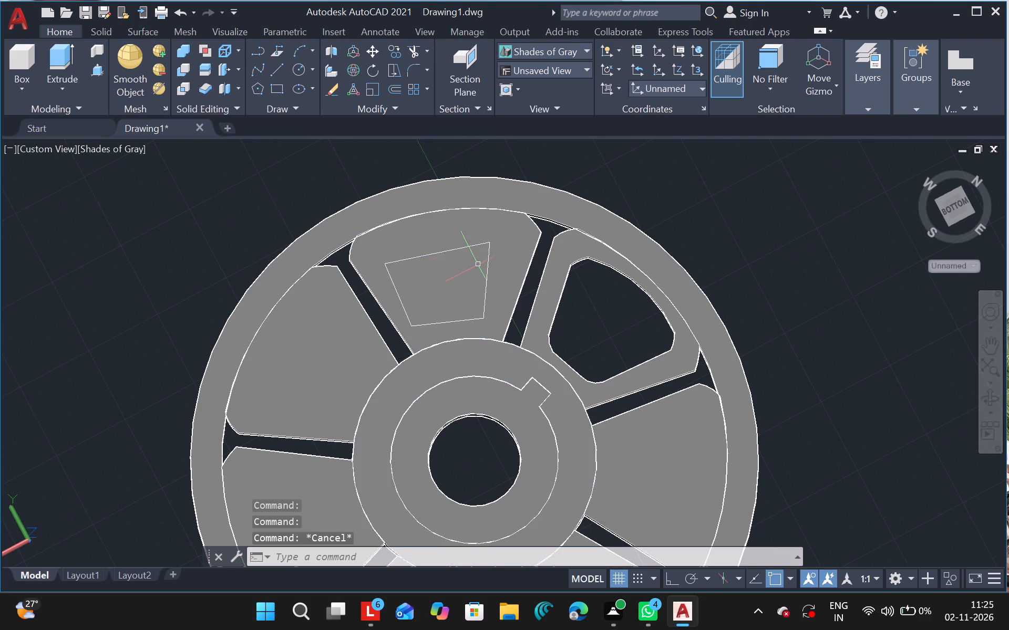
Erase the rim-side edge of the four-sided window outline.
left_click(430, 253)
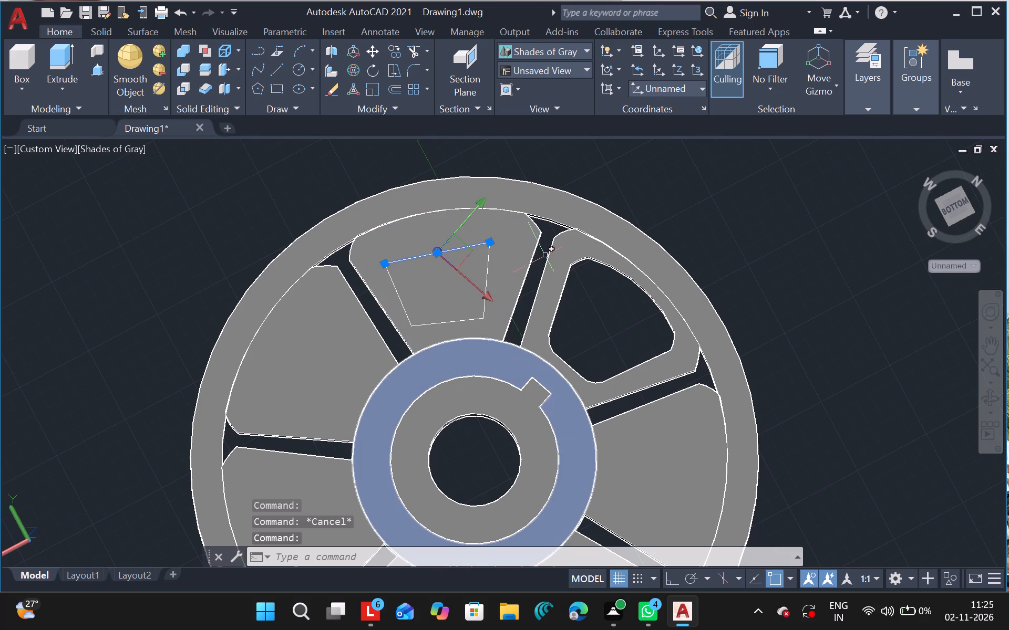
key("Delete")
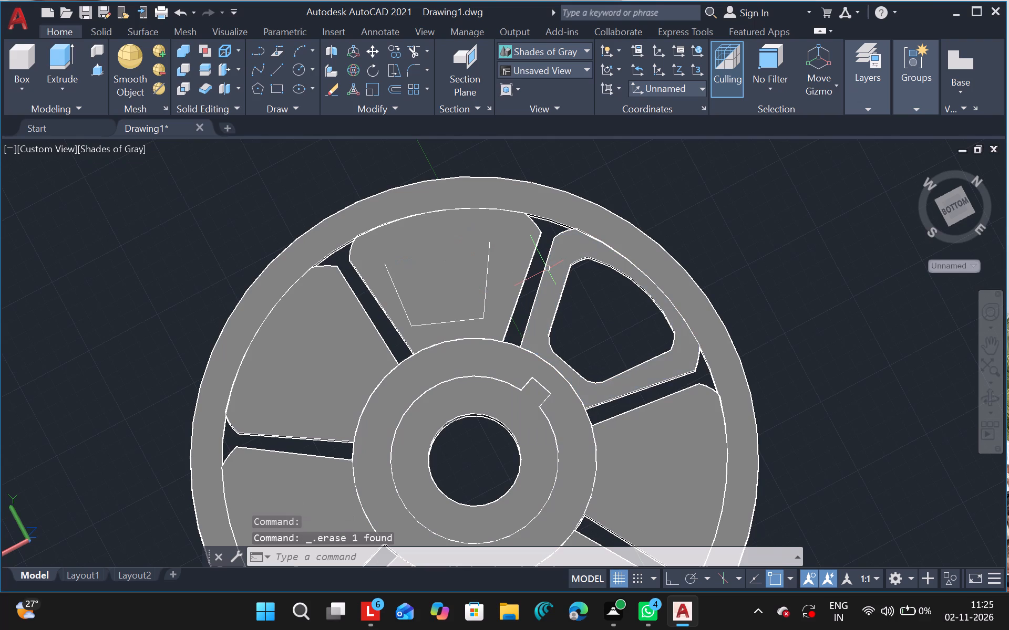
Undo both erasures, the stray line and the drawing of the four-sided window outline in the solid web sector.
key("ctrl+z")
key("ctrl+z")
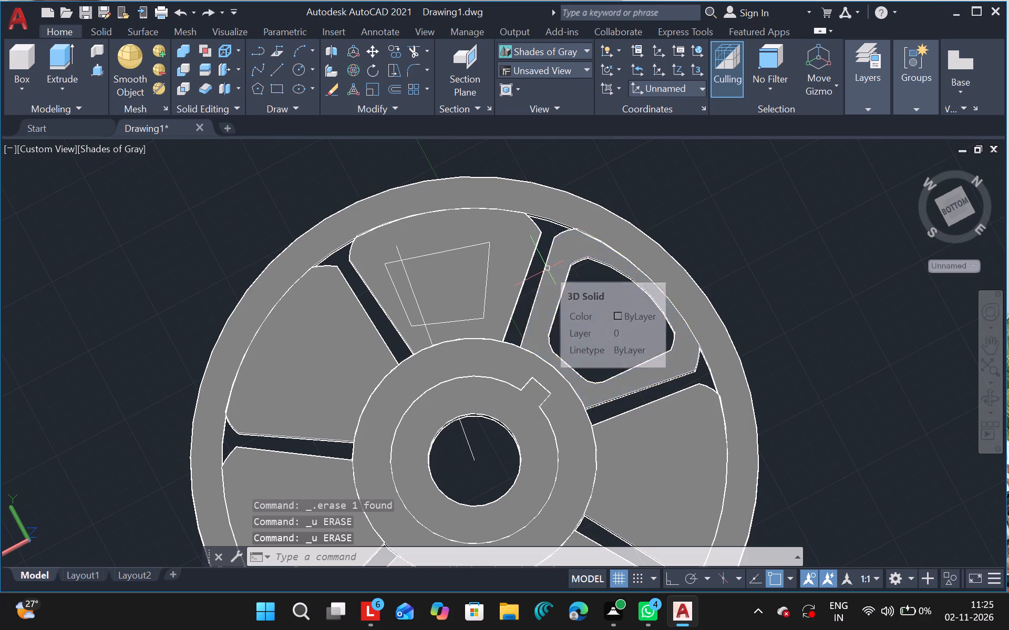
key("ctrl+z")
key("ctrl+z")
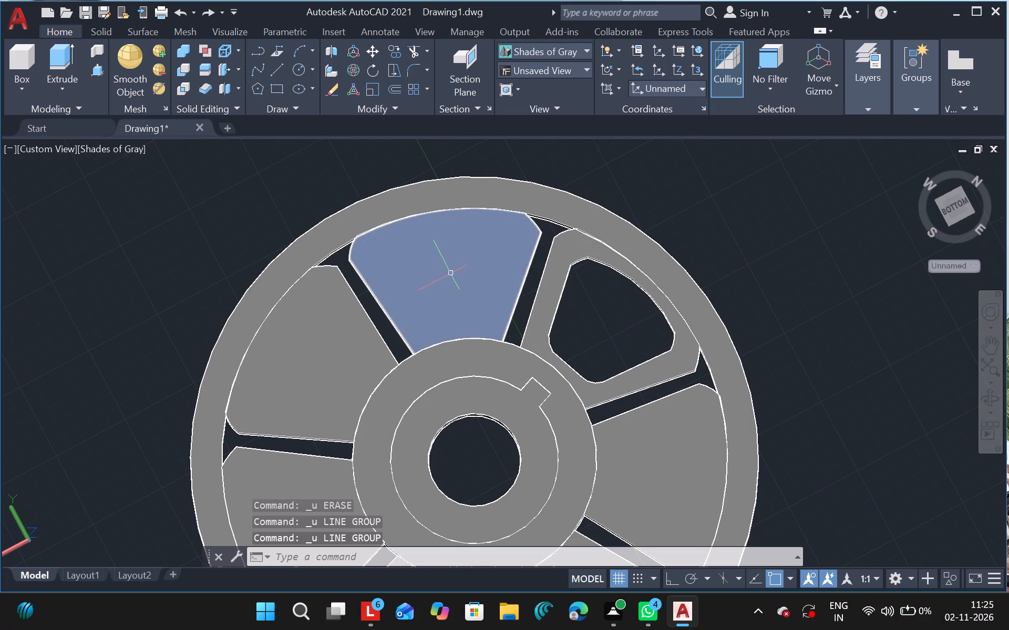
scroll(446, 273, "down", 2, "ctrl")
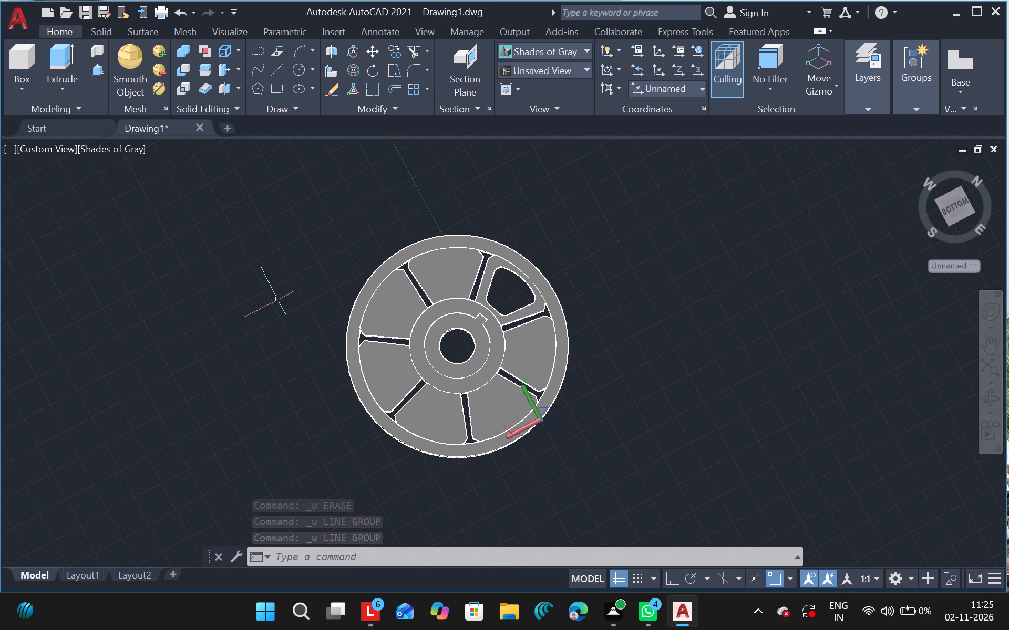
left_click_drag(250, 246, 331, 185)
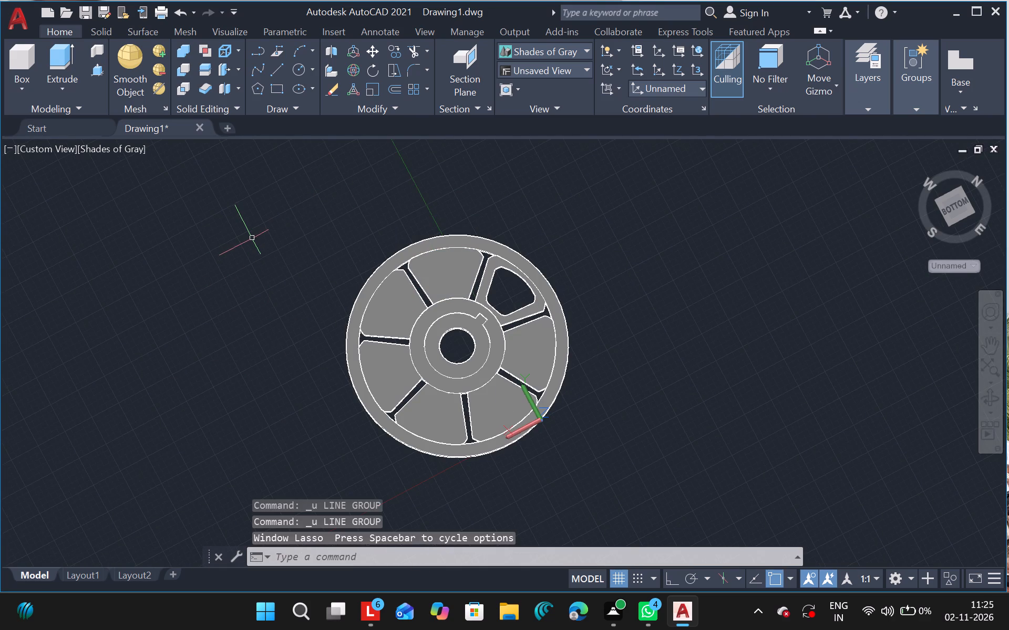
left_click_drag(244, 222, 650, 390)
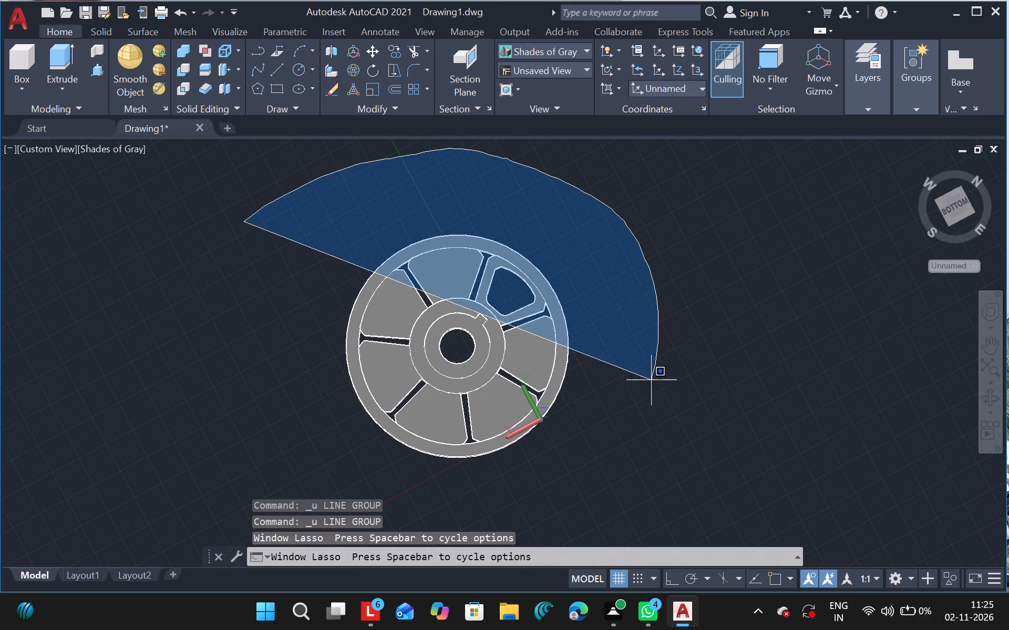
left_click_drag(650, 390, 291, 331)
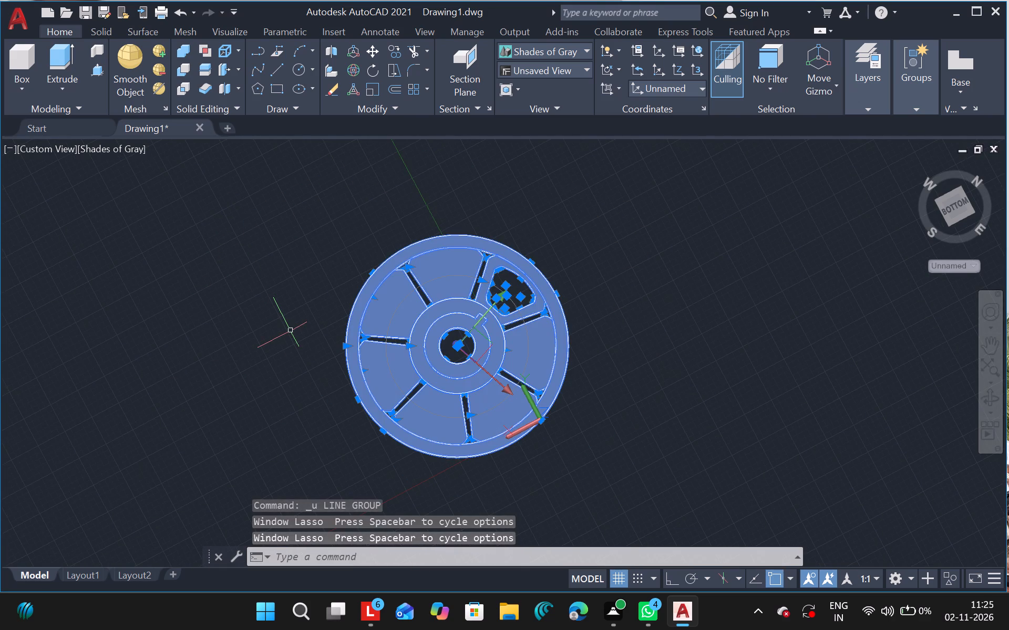
Save the wheel drawing in the Documents folder under the file name drawing29, as an AutoCAD 2018 drawing.
key("ctrl+s")
left_click(494, 454)
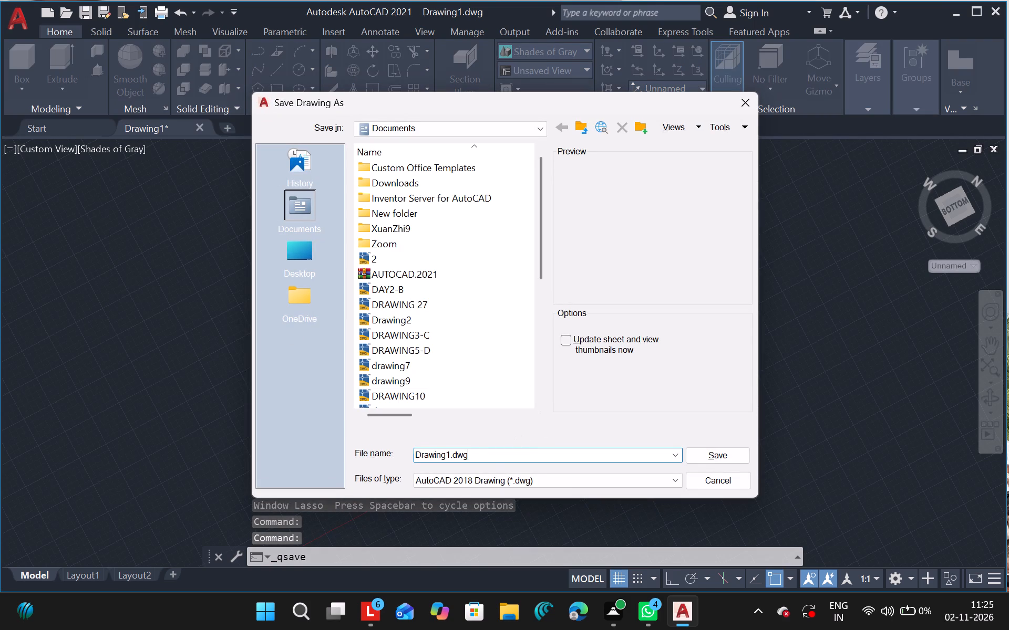
key("BackSpace")
key("BackSpace")
key("BackSpace")
key("BackSpace")
key("BackSpace")
key("BackSpace")
key("BackSpace")
key("BackSpace")
key("BackSpace")
key("BackSpace")
key("BackSpace")
key("BackSpace")
key("BackSpace")
key("BackSpace")
key("BackSpace")
key("BackSpace")
key("BackSpace")
key("BackSpace")
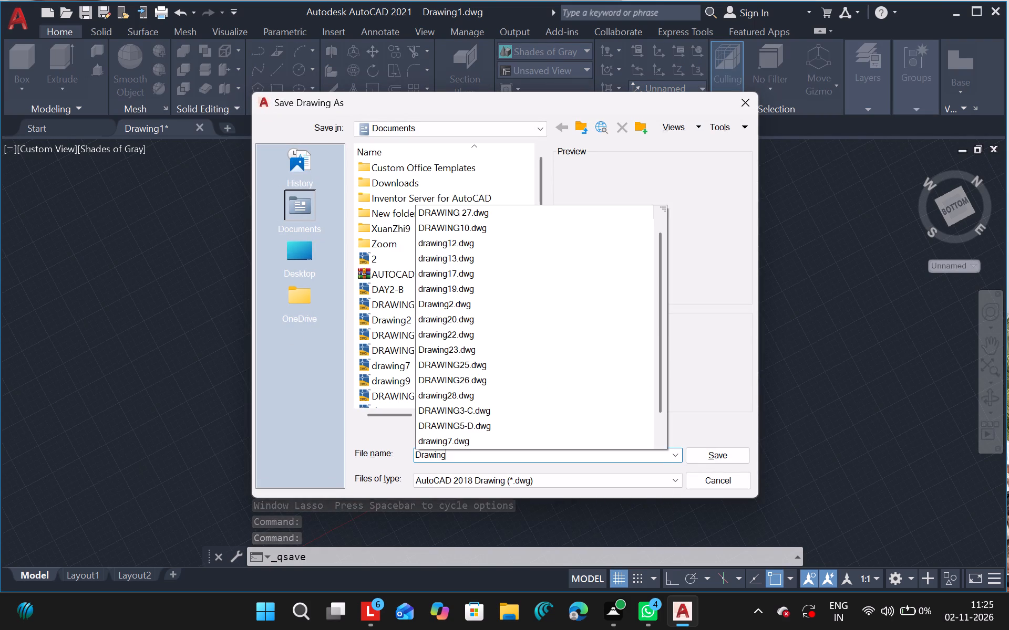
type("dra")
key("w")
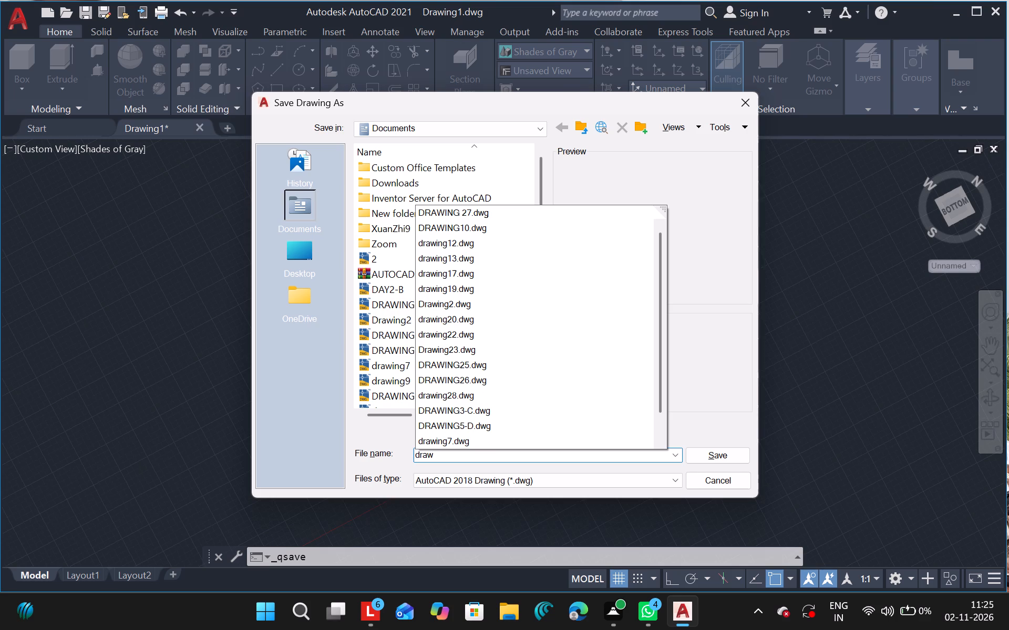
type("ing")
key("2")
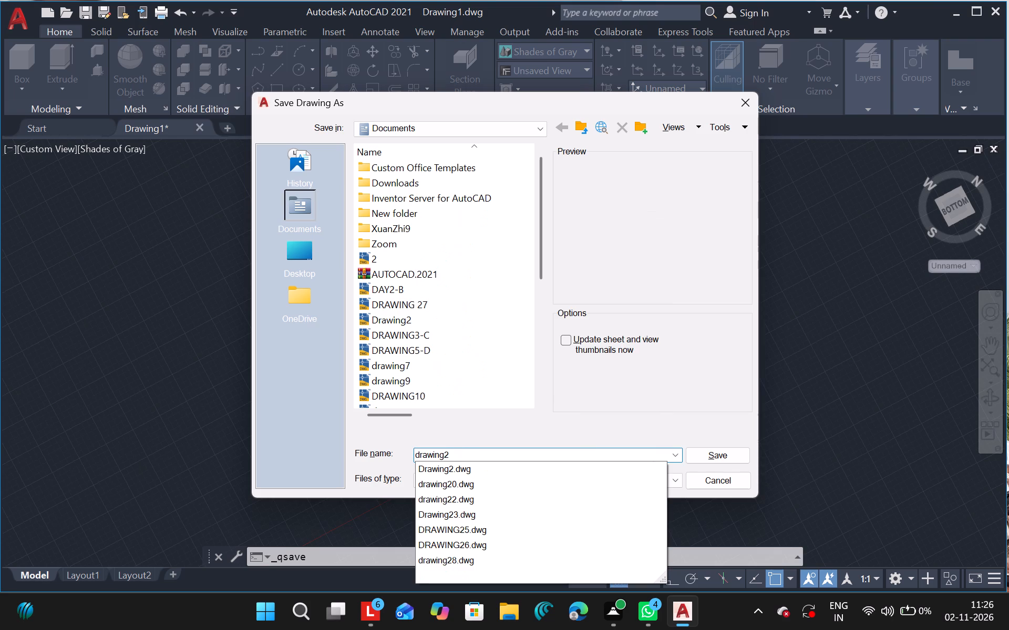
key("9")
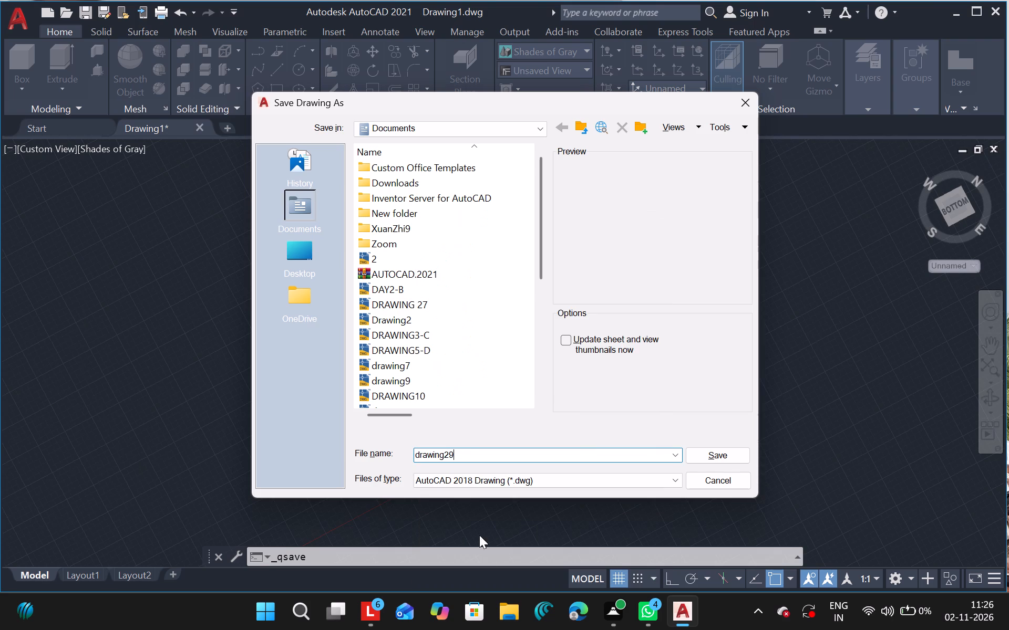
left_click(705, 458)
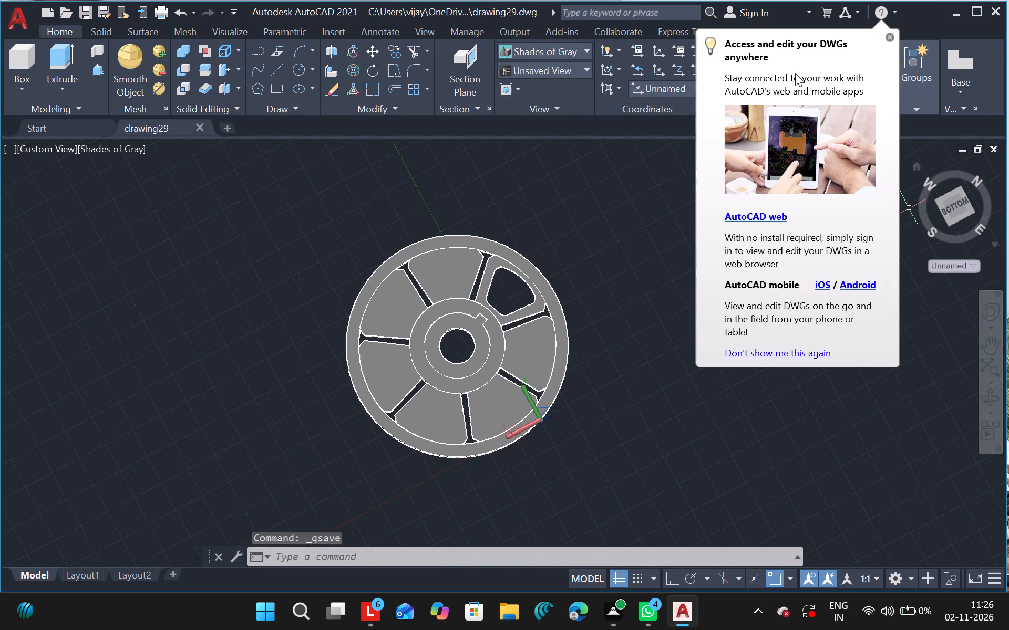
left_click(887, 37)
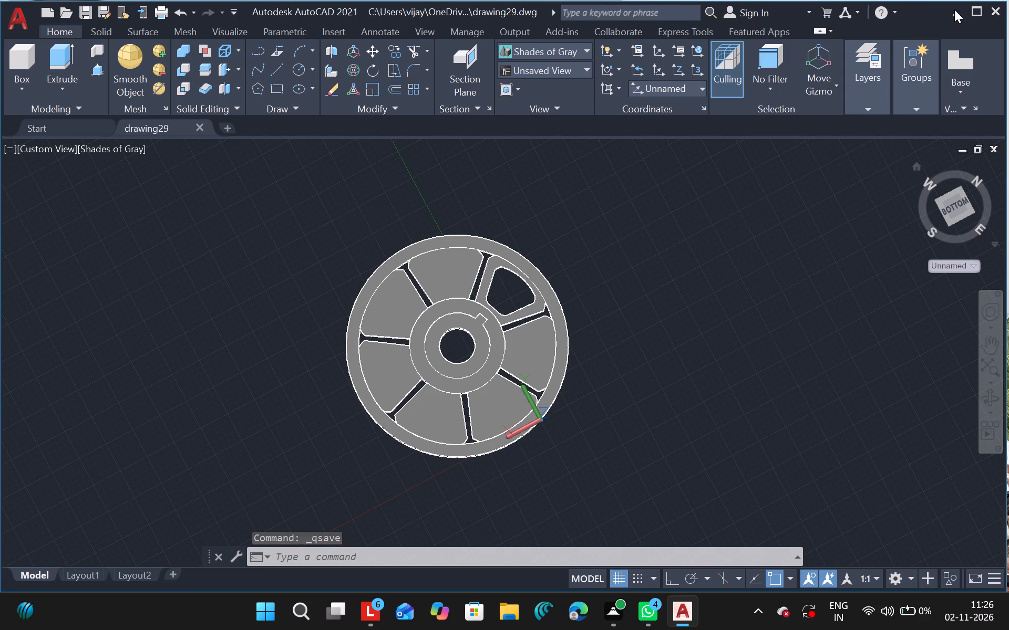